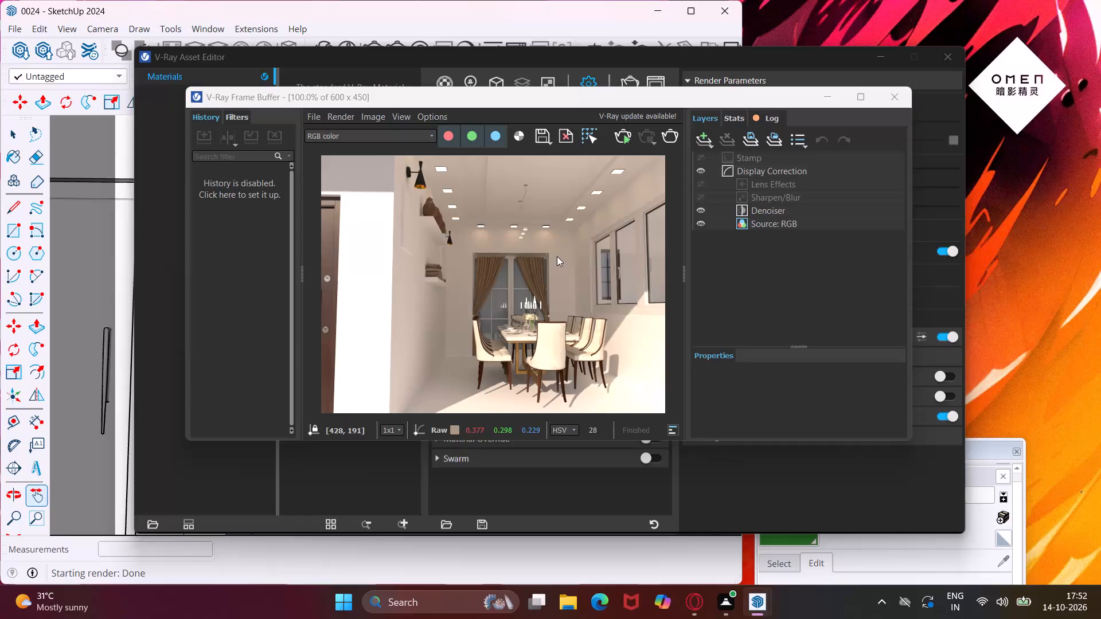
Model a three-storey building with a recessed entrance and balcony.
Close the V-Ray frame buffer and asset editor, and start a new model.
{"action": "left_click", "coordinate": [896, 90]}
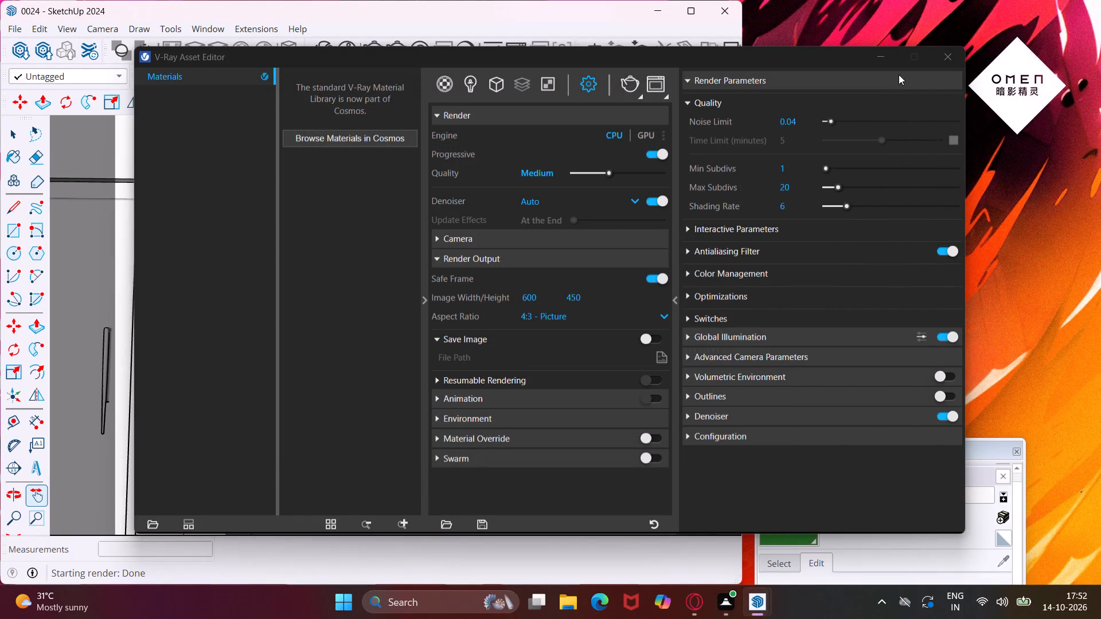
{"action": "left_click", "coordinate": [939, 61]}
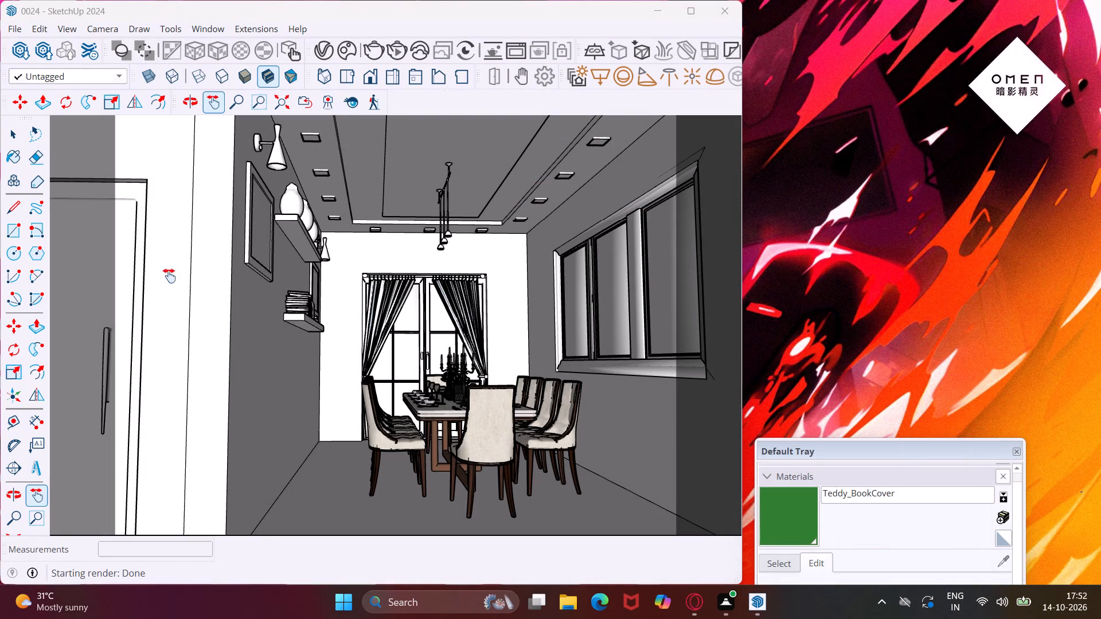
{"action": "left_click", "coordinate": [15, 30]}
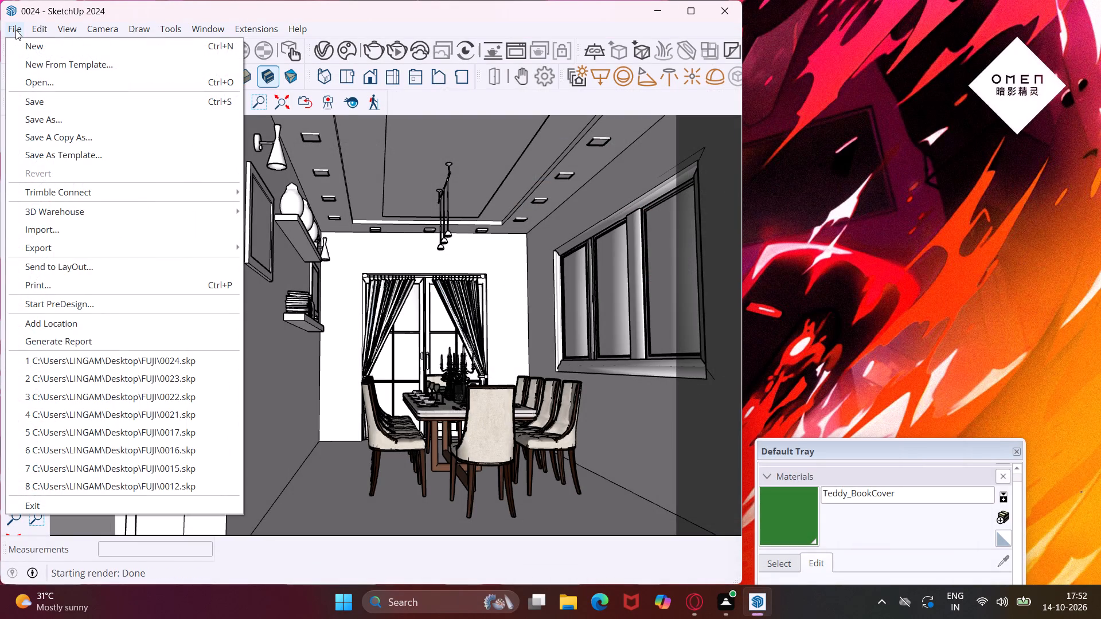
{"action": "left_click", "coordinate": [44, 53]}
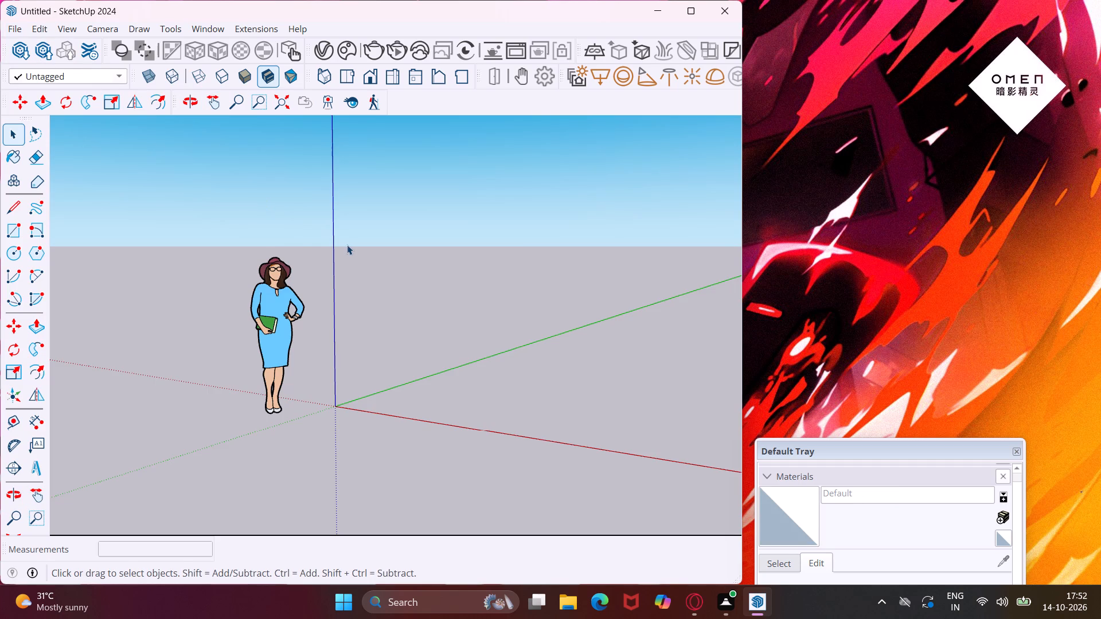
Delete the default scale figure from the new model.
{"action": "left_click_drag", "start_coordinate": [347, 245], "coordinate": [246, 400]}
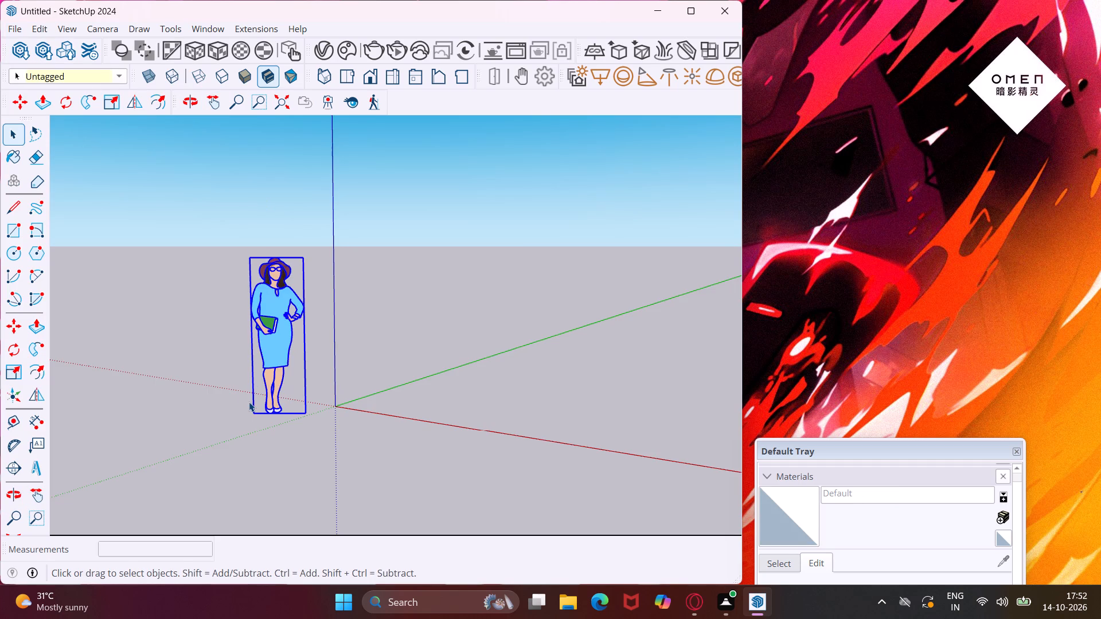
{"action": "key", "text": "Delete"}
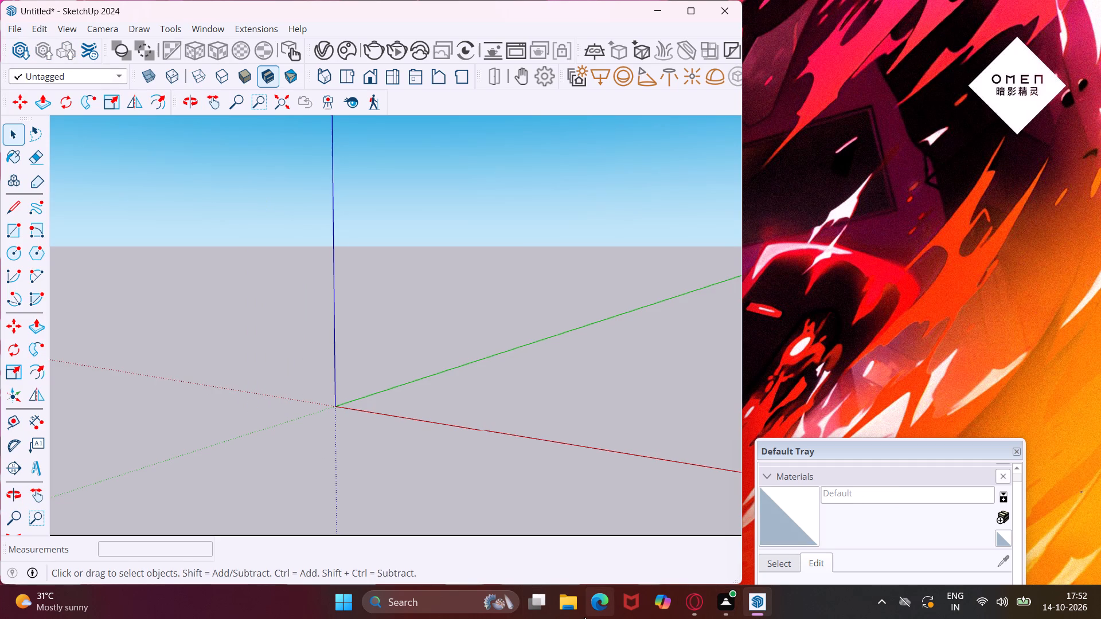
Open the newest house elevation image from the Downloads folder in Photos and tile it beside the SketchUp window.
{"action": "left_click", "coordinate": [575, 611]}
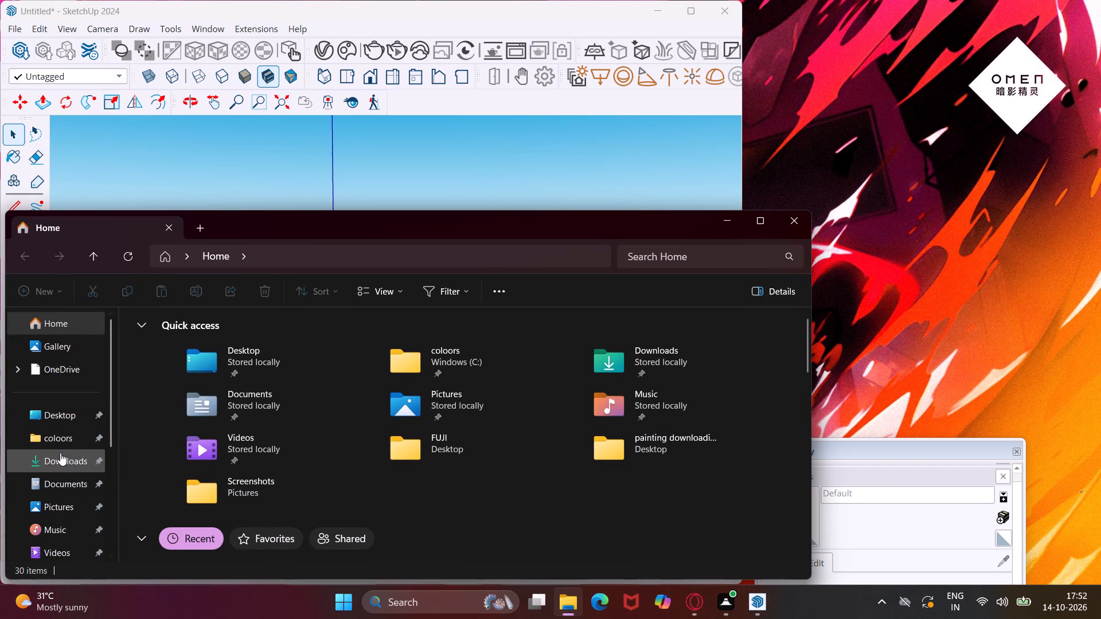
{"action": "left_click", "coordinate": [60, 453]}
{"action": "left_click", "coordinate": [170, 368]}
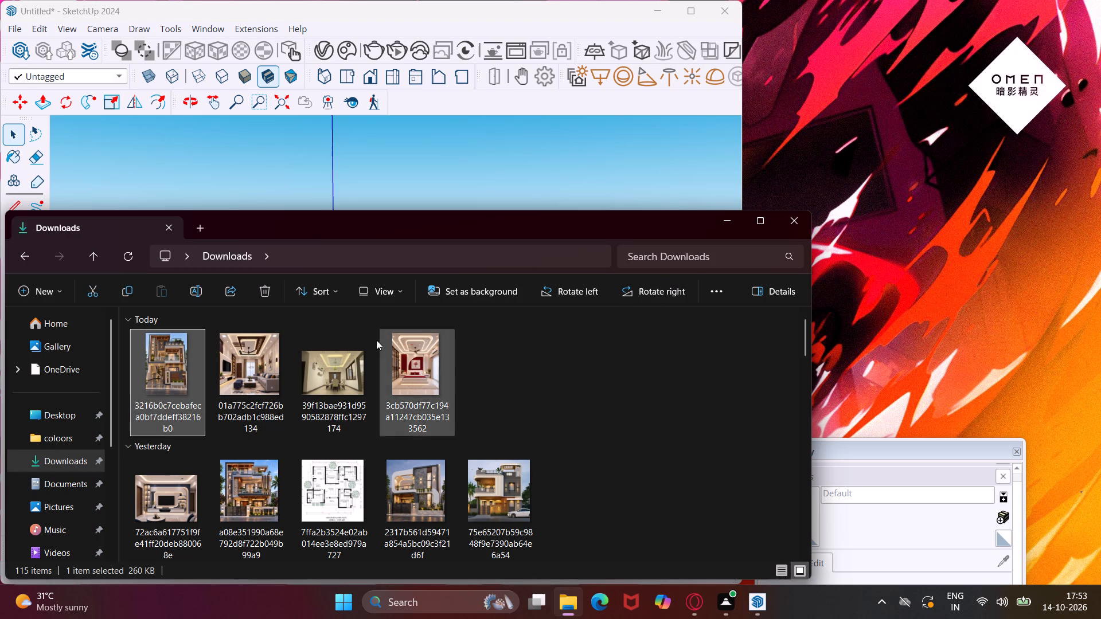
{"action": "double_click", "coordinate": [149, 389]}
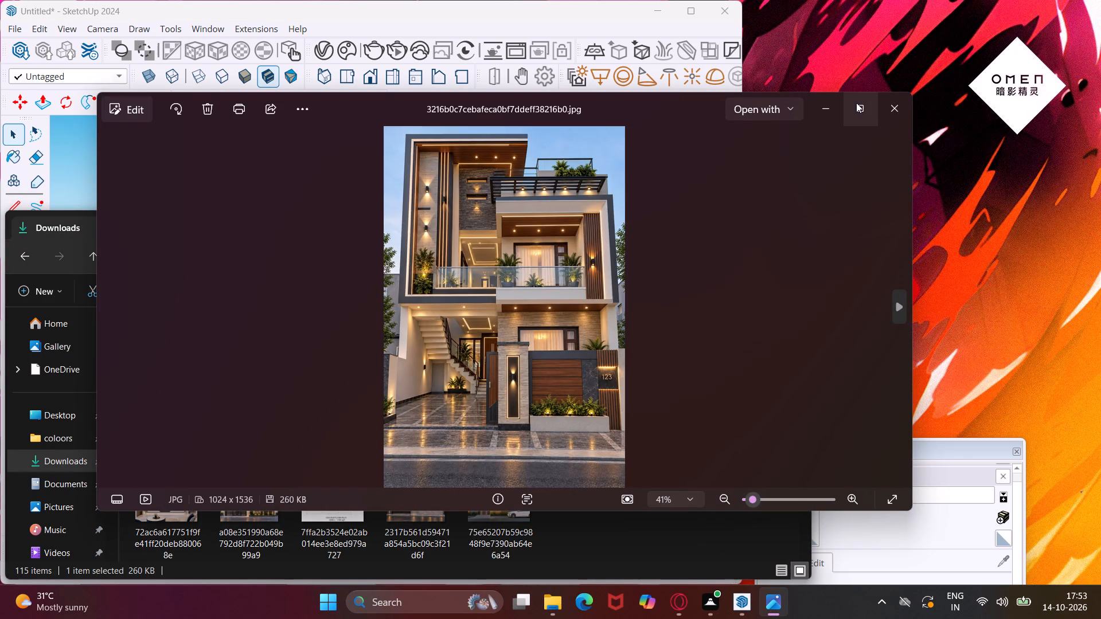
{"action": "left_click", "coordinate": [934, 191]}
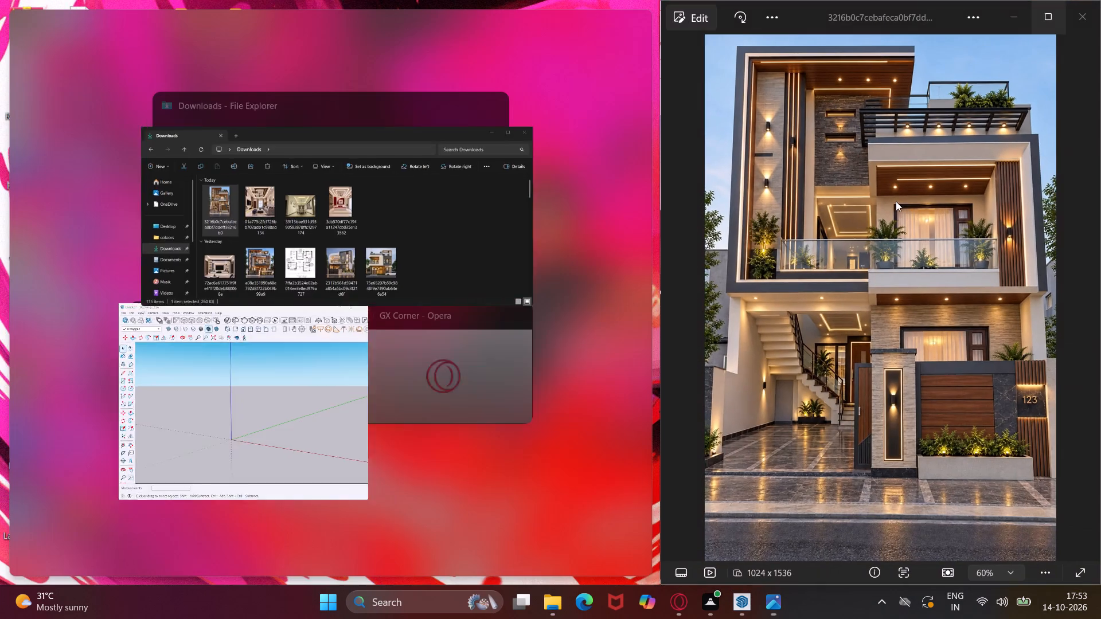
{"action": "left_click", "coordinate": [275, 382]}
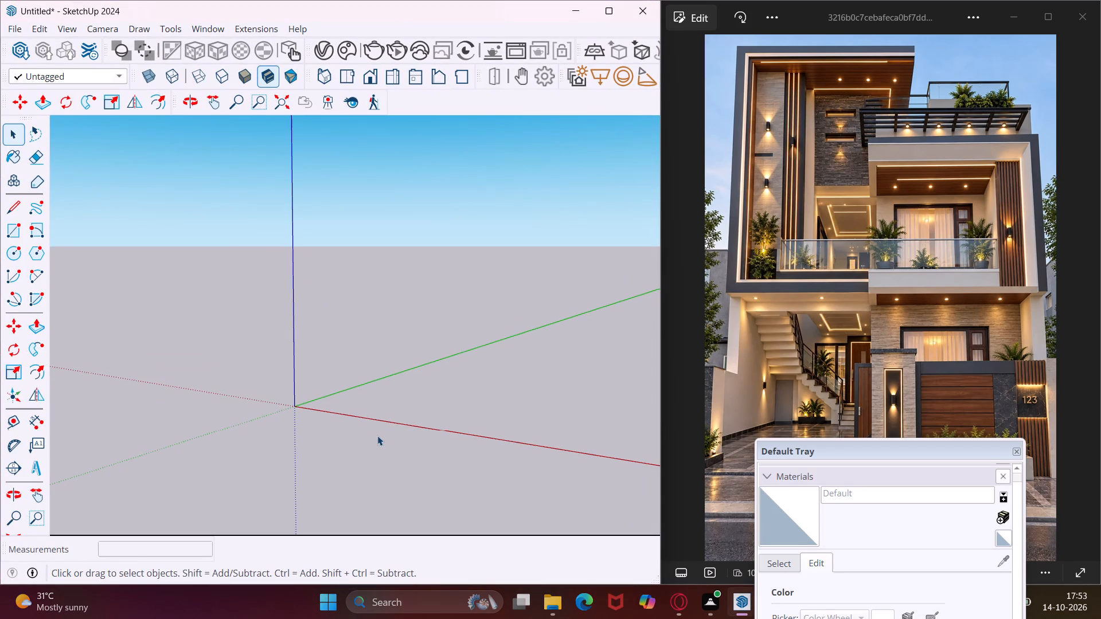
Draw a 40' by 40' rectangle on the ground plane near the origin, between the red and green axes.
{"action": "middle_click_drag", "start_coordinate": [377, 436], "coordinate": [358, 441]}
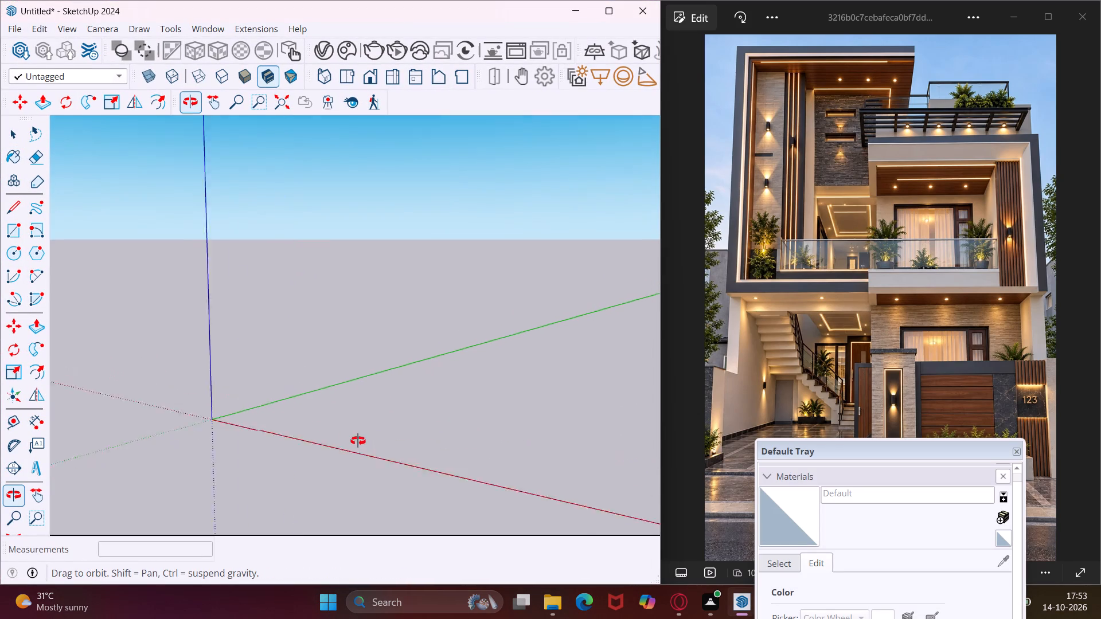
{"action": "middle_click_drag", "start_coordinate": [358, 441], "coordinate": [324, 449]}
{"action": "scroll", "coordinate": [324, 449], "scroll_direction": "up", "scroll_amount": 1}
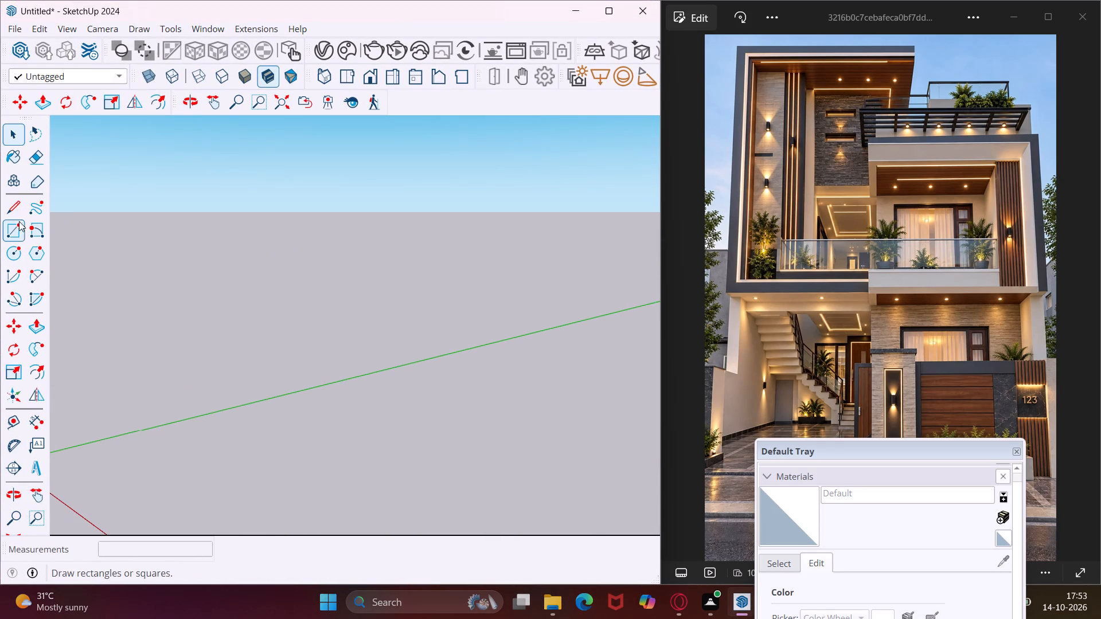
{"action": "left_click", "coordinate": [20, 230]}
{"action": "left_click", "coordinate": [119, 456]}
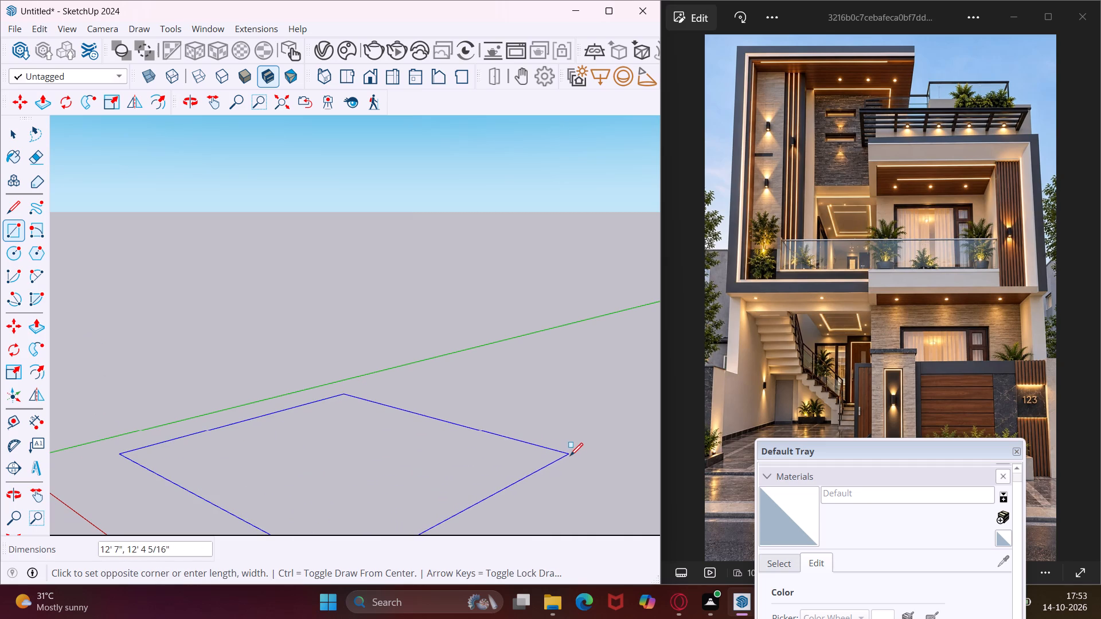
{"action": "type", "text": "4'"}
{"action": "key", "text": "BackSpace"}
{"action": "key", "text": "0"}
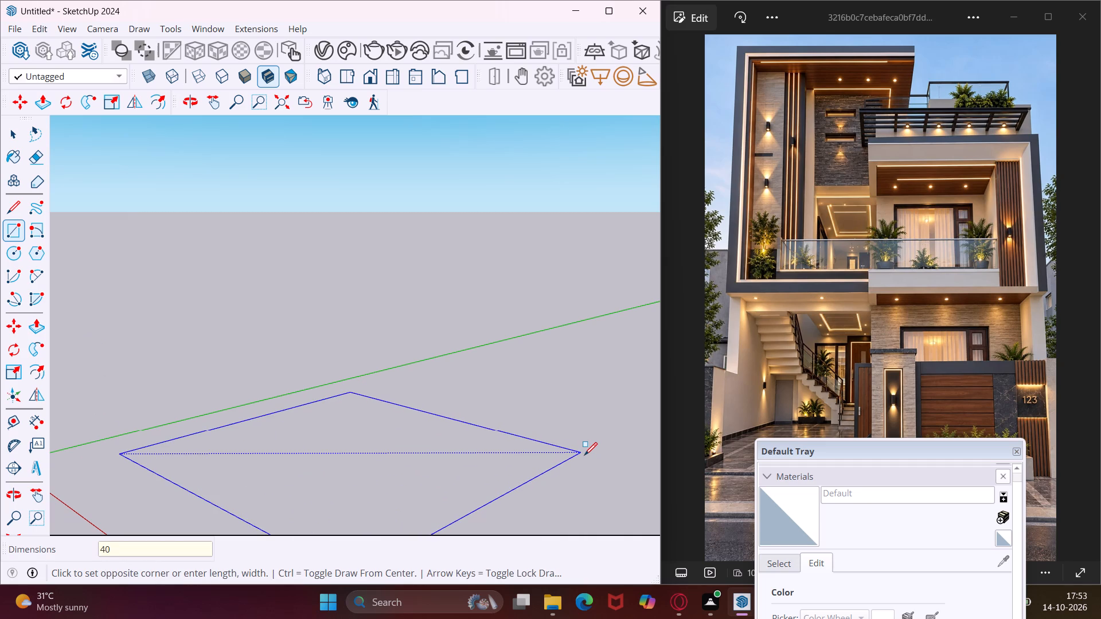
{"action": "type", "text": "',40"}
{"action": "key", "text": "apostrophe"}
{"action": "key", "text": "Return"}
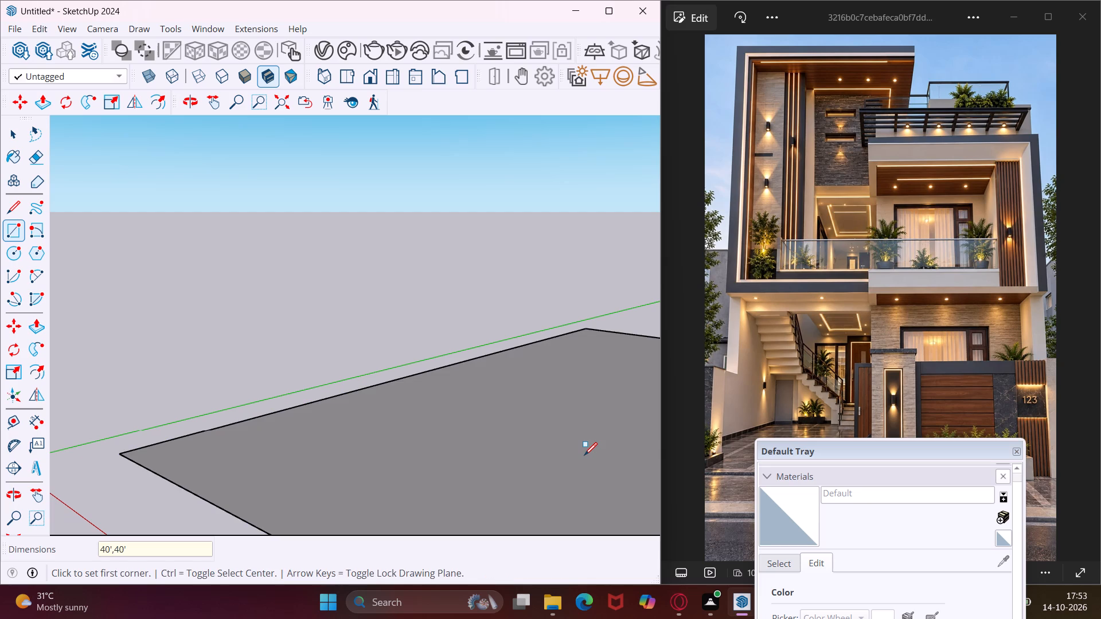
{"action": "scroll", "coordinate": [541, 416], "scroll_direction": "down", "scroll_amount": 6}
{"action": "scroll", "coordinate": [397, 359], "scroll_direction": "up", "scroll_amount": 1}
{"action": "scroll", "coordinate": [380, 359], "scroll_direction": "down", "scroll_amount": 12}
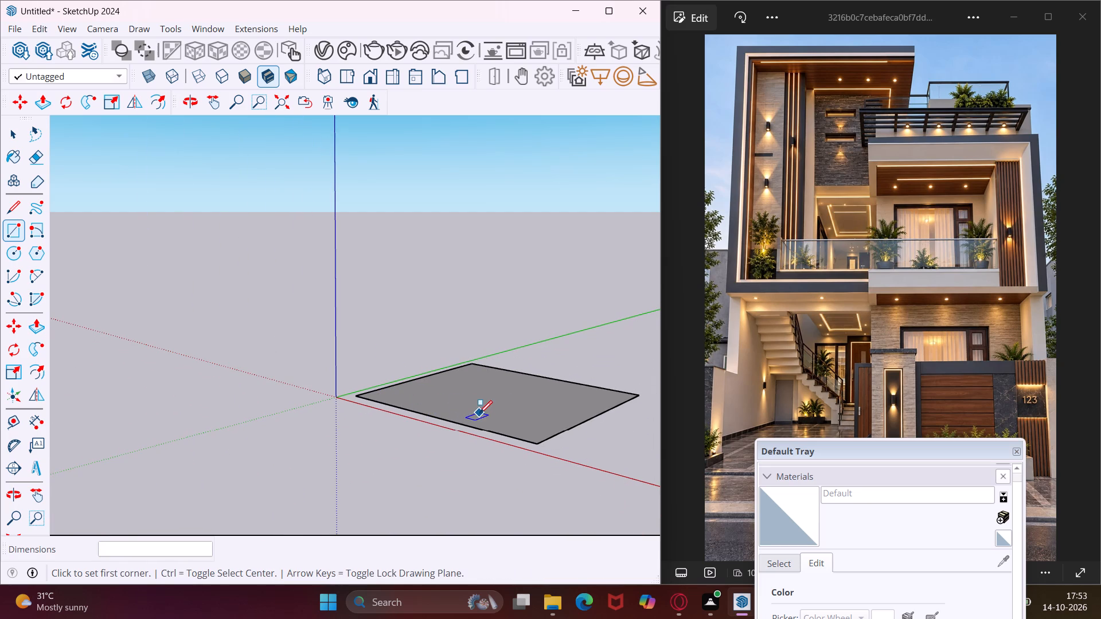
{"action": "key", "text": "Escape"}
{"action": "key", "text": "space"}
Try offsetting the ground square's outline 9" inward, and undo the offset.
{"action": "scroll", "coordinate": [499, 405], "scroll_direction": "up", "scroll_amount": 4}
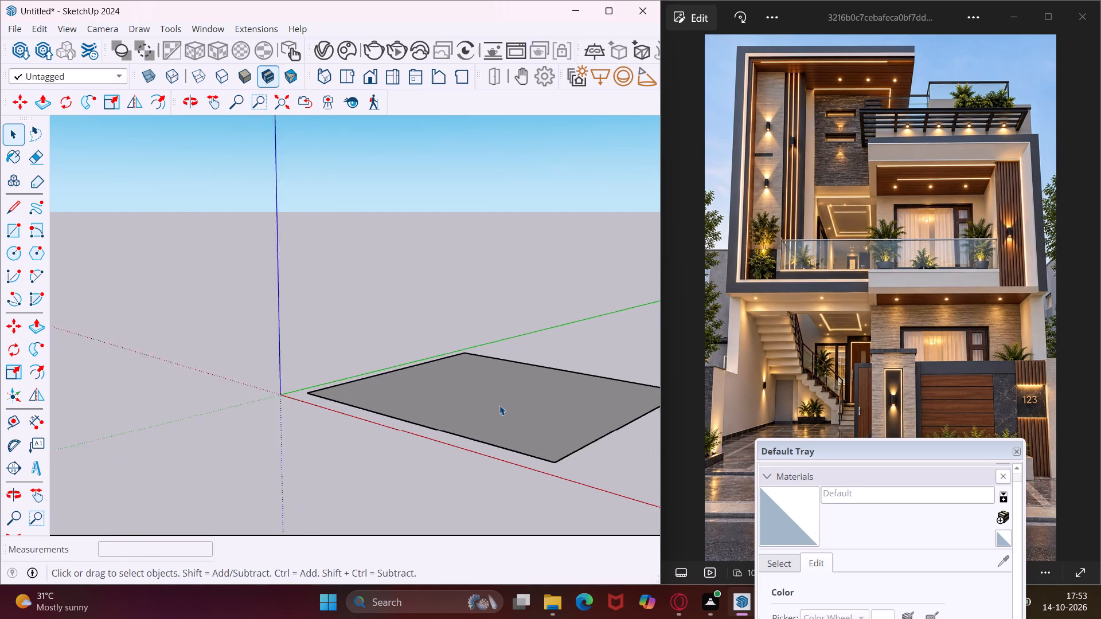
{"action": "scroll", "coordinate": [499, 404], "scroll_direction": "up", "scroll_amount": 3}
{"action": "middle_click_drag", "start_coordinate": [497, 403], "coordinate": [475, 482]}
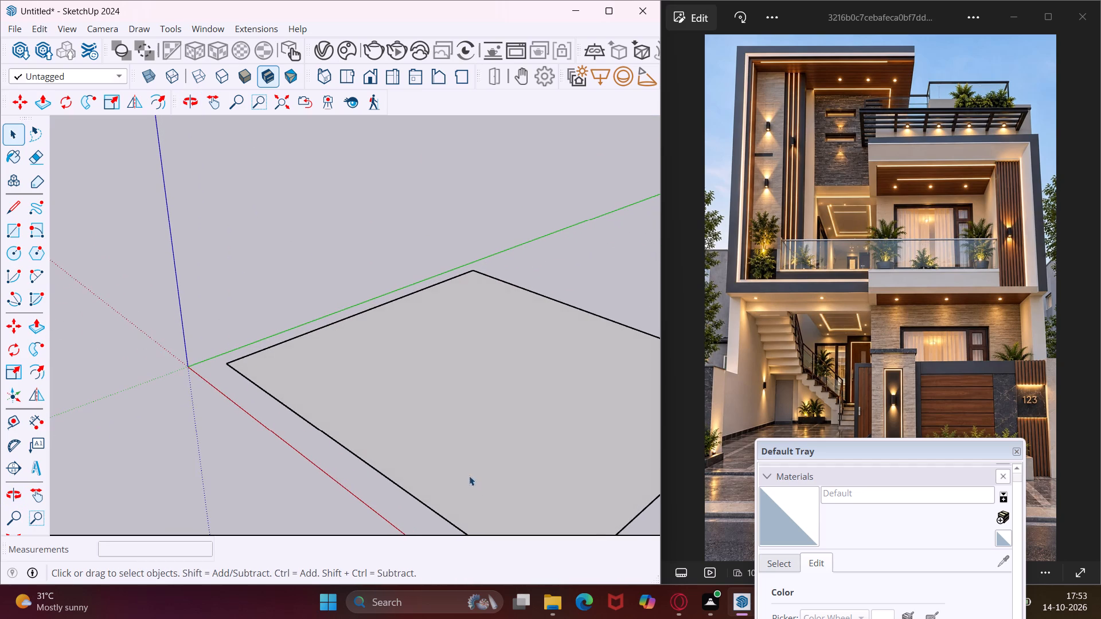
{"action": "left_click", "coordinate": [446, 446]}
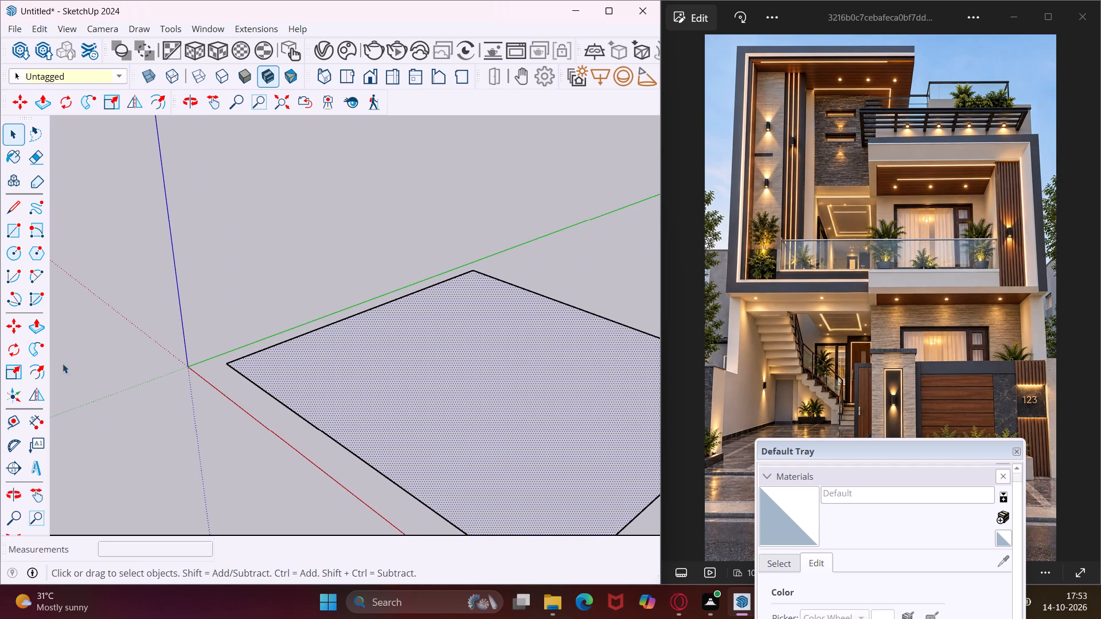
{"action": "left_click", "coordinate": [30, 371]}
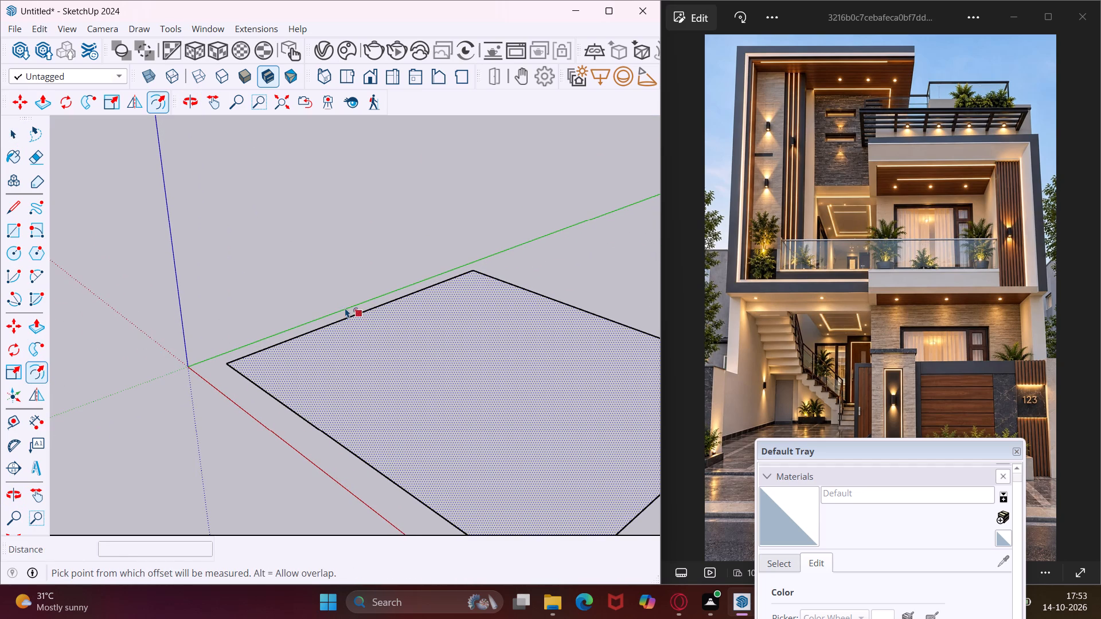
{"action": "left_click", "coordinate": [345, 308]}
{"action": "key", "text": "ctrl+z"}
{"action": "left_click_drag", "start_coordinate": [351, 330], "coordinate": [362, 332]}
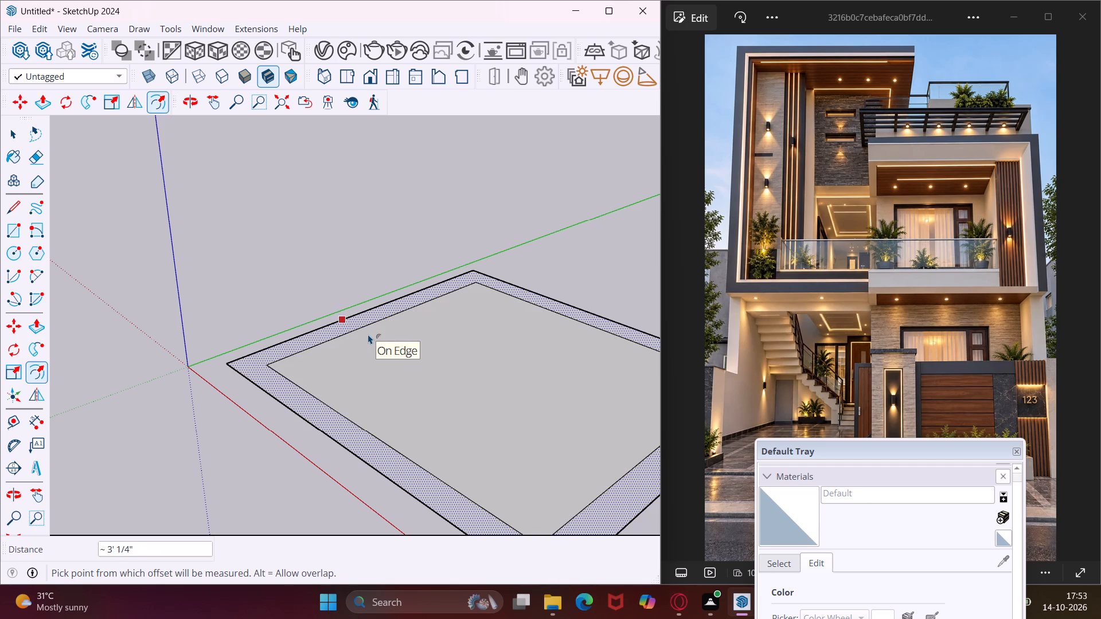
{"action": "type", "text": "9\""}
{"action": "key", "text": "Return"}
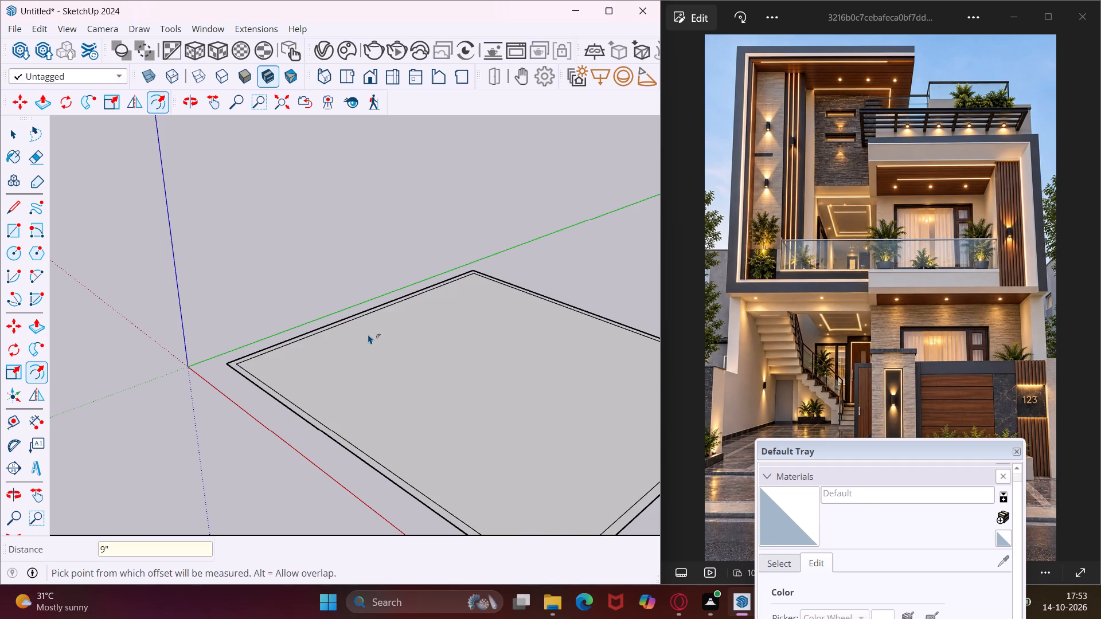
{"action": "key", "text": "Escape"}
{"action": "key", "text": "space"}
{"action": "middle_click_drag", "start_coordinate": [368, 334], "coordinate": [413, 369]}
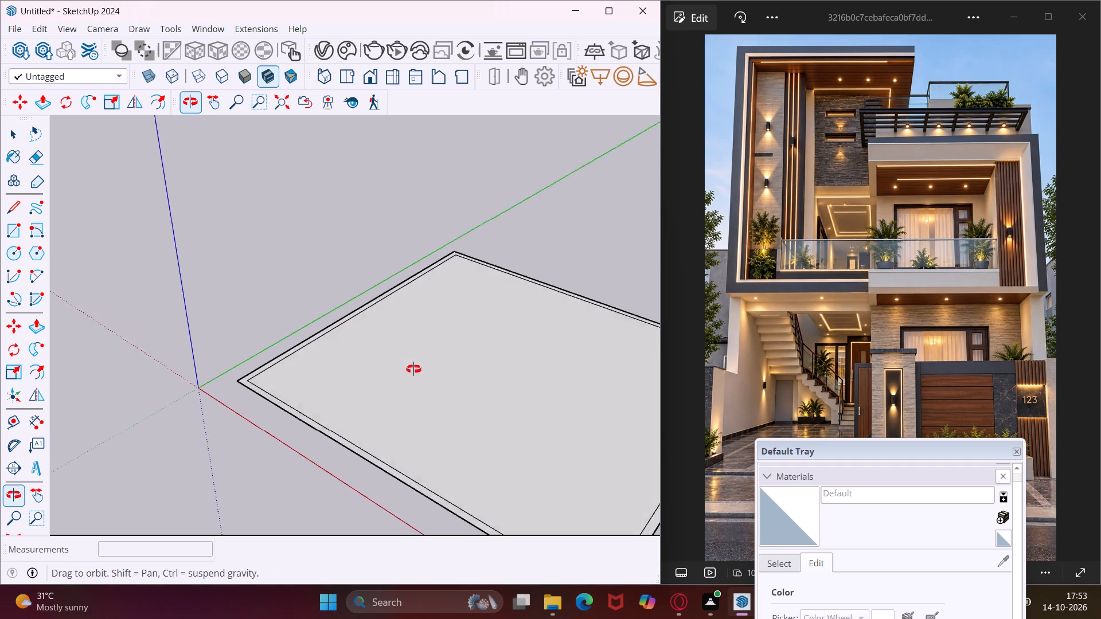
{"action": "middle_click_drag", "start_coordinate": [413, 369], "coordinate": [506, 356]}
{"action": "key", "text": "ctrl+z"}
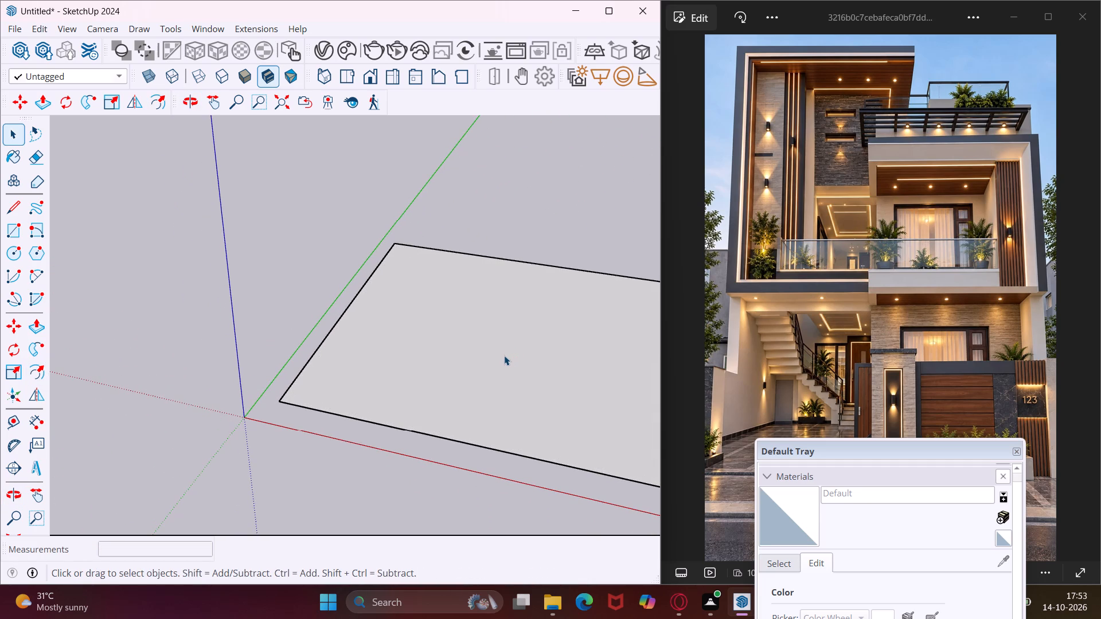
Place guide lines 9" inside the square's edge along the green axis, its back edge and the edge farthest from the green axis.
{"action": "left_click", "coordinate": [14, 426]}
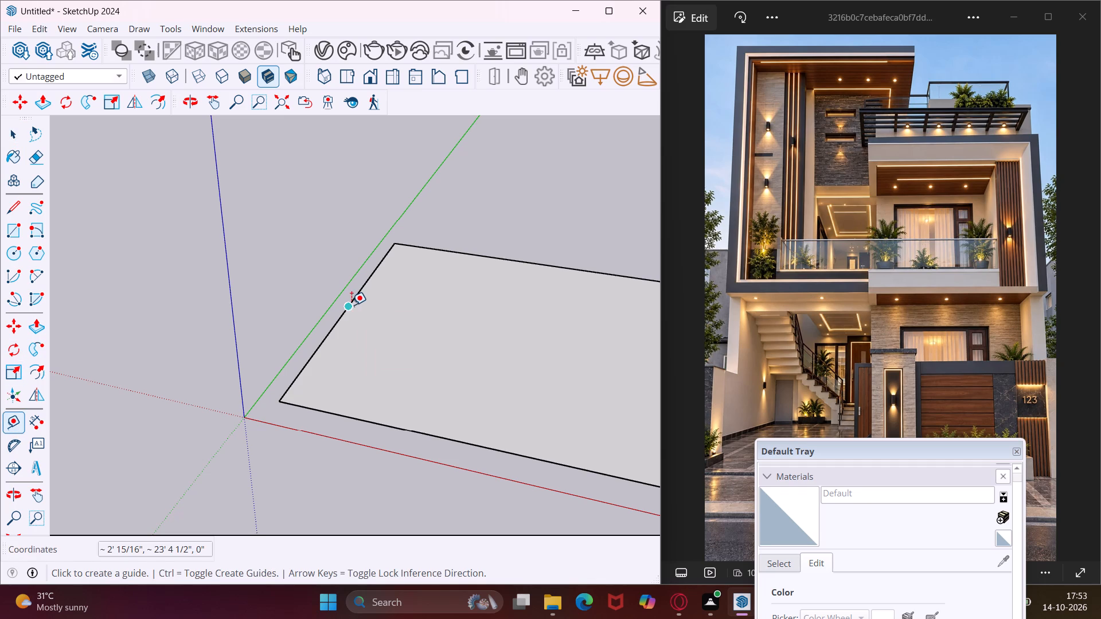
{"action": "left_click", "coordinate": [349, 304]}
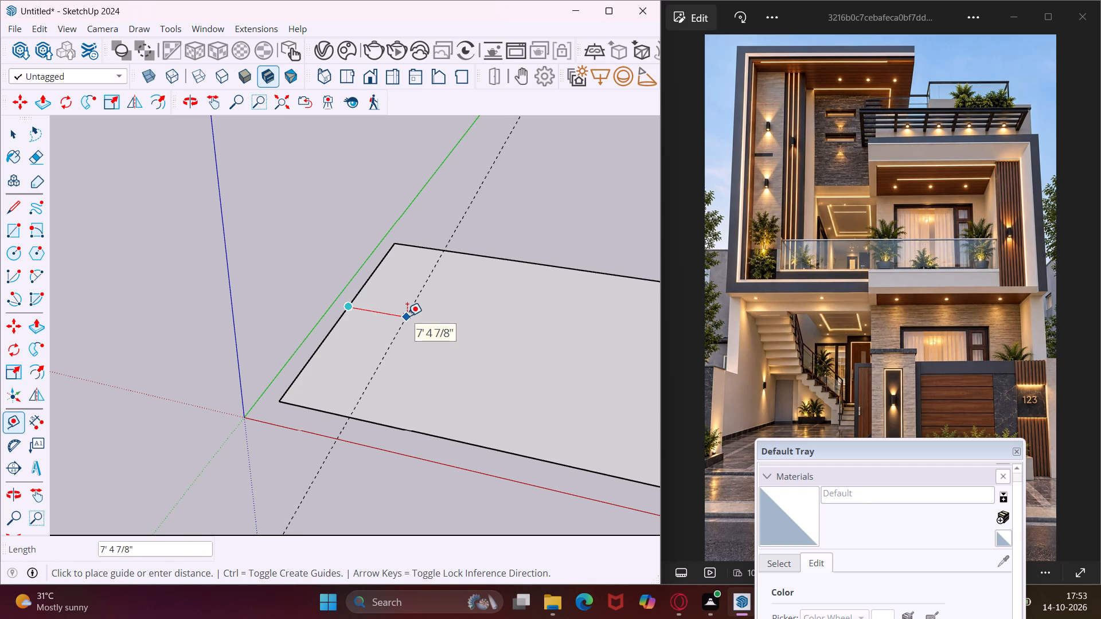
{"action": "type", "text": "9\""}
{"action": "key", "text": "Return"}
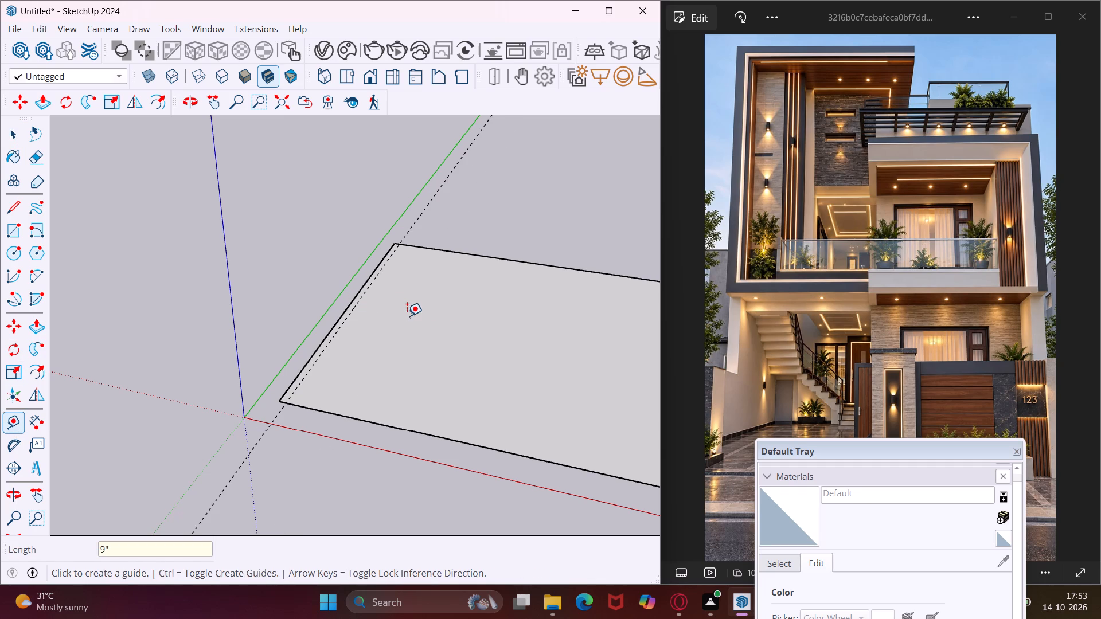
{"action": "left_click", "coordinate": [489, 258]}
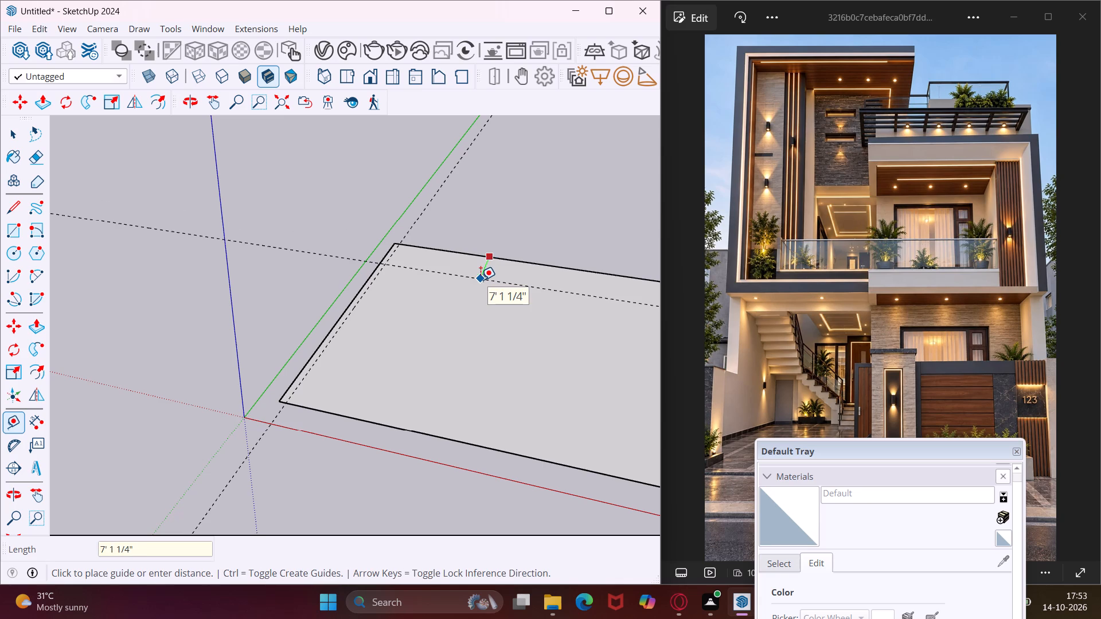
{"action": "type", "text": "9\""}
{"action": "key", "text": "Return"}
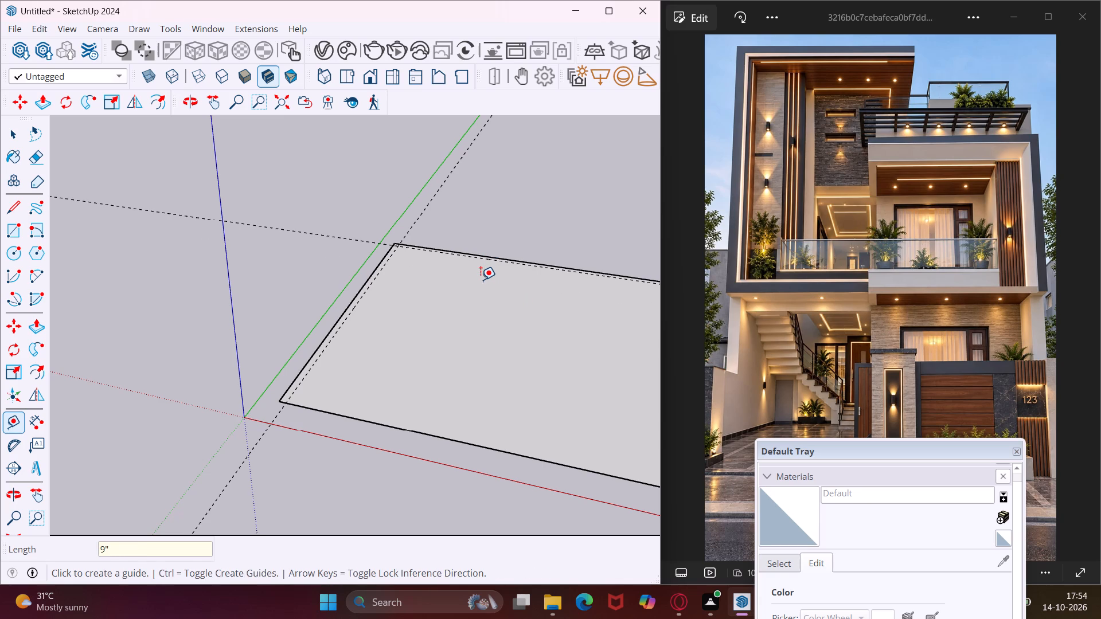
{"action": "scroll", "coordinate": [292, 331], "scroll_direction": "down", "scroll_amount": 6}
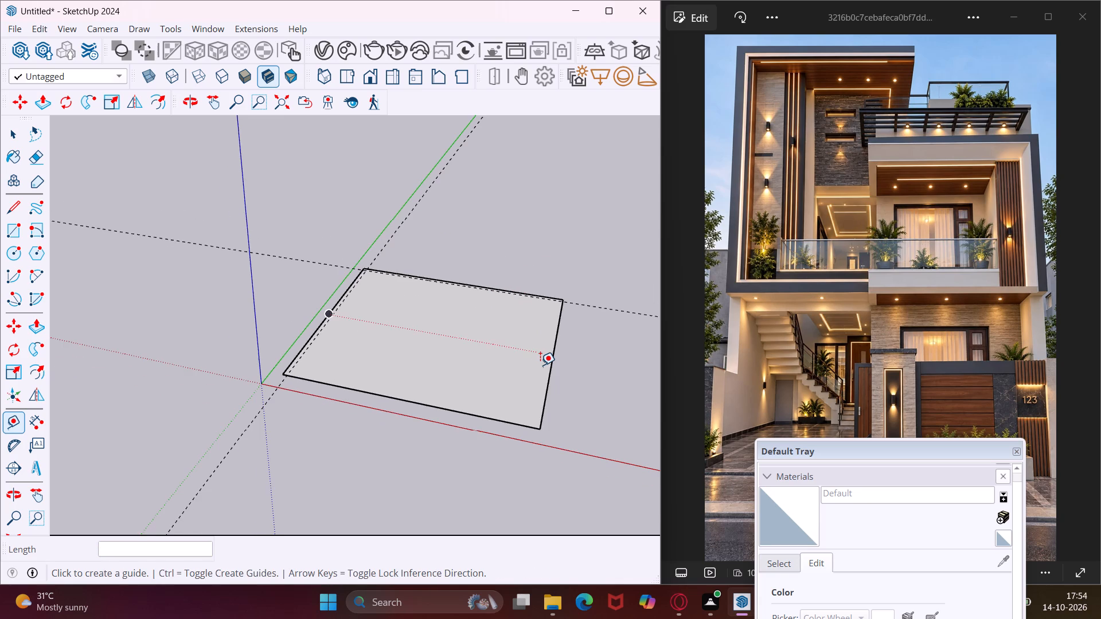
{"action": "scroll", "coordinate": [541, 367], "scroll_direction": "up", "scroll_amount": 9}
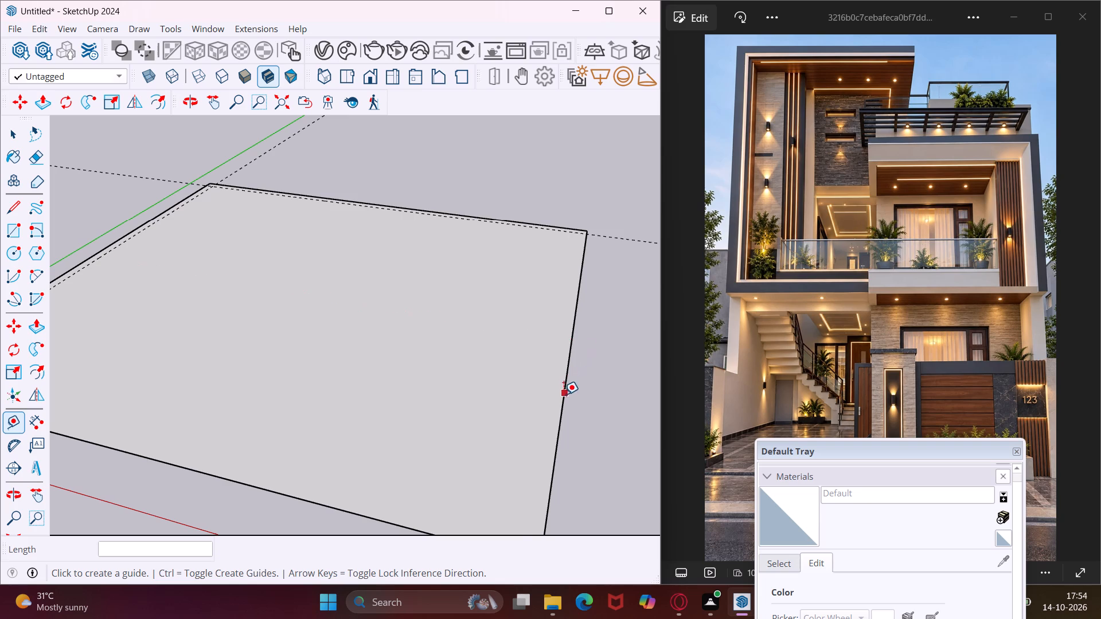
{"action": "left_click", "coordinate": [563, 396]}
{"action": "type", "text": "9\""}
{"action": "key", "text": "Return"}
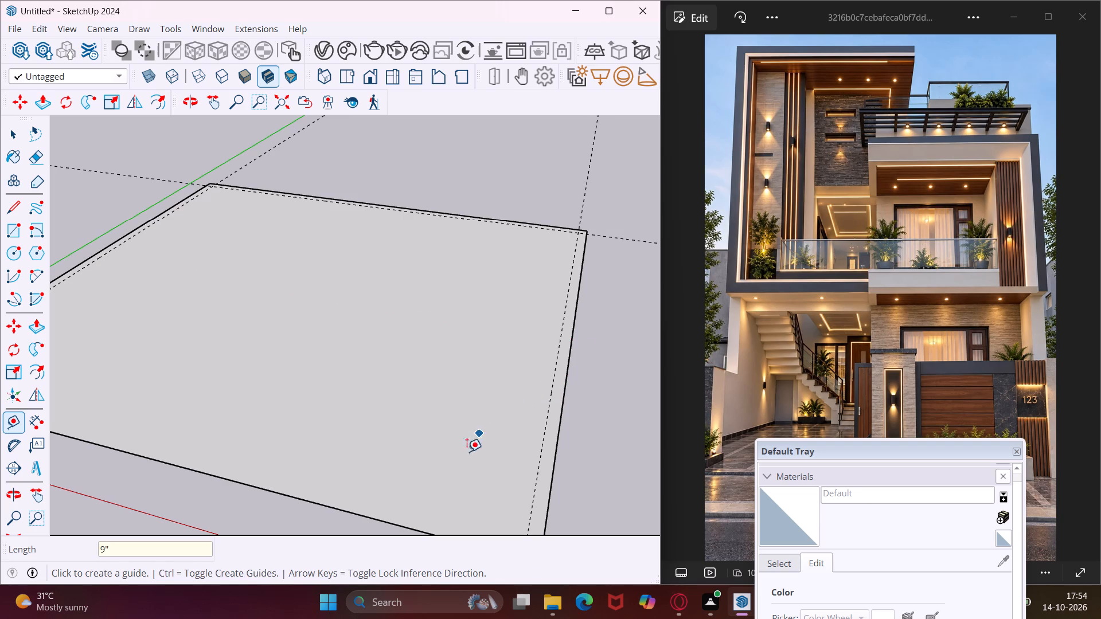
Place a guide line 9" inside the square's front edge, parallel to the red axis.
{"action": "left_click", "coordinate": [381, 518]}
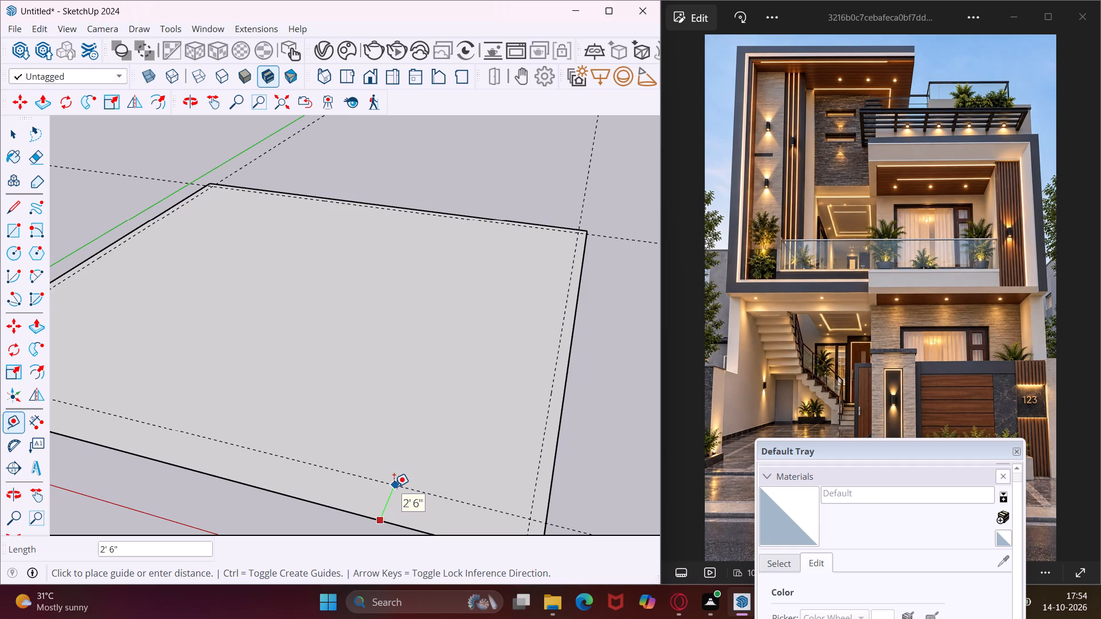
{"action": "type", "text": "9\""}
{"action": "key", "text": "Return"}
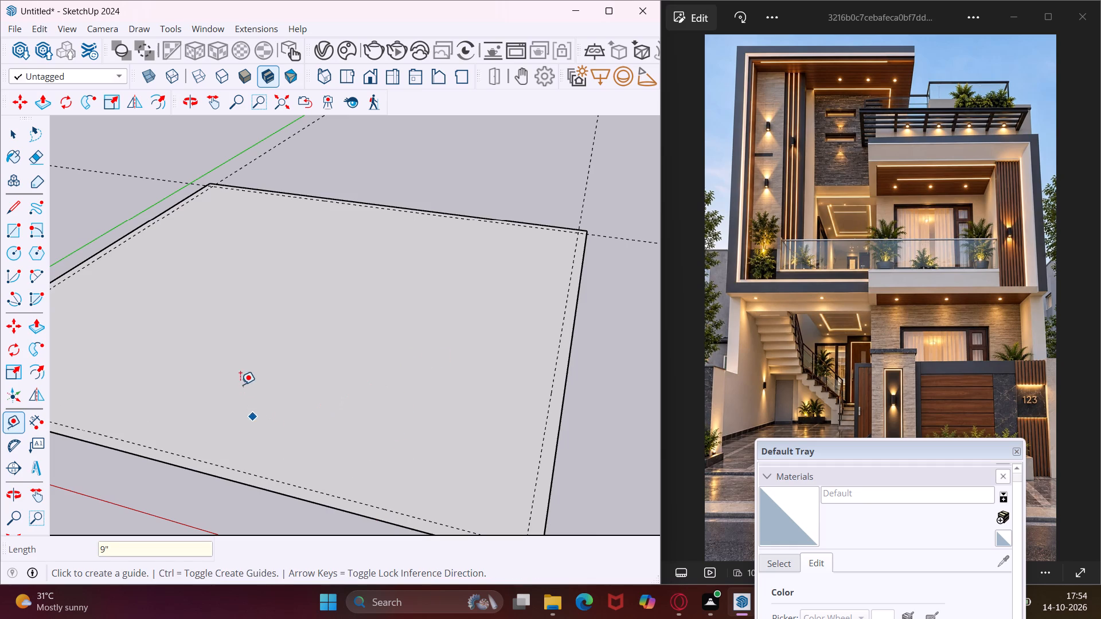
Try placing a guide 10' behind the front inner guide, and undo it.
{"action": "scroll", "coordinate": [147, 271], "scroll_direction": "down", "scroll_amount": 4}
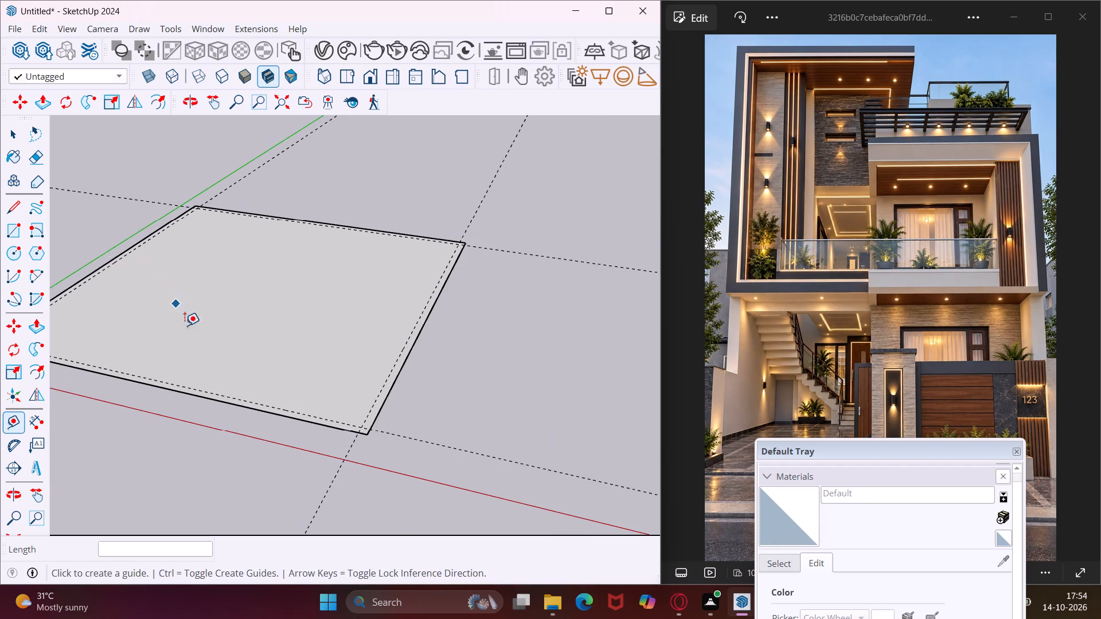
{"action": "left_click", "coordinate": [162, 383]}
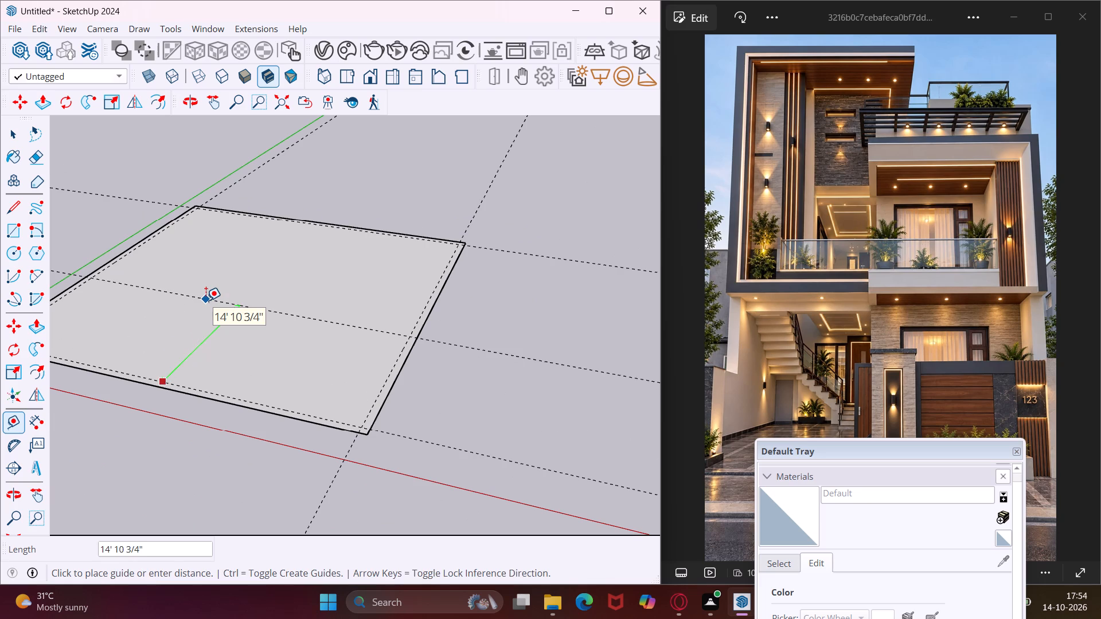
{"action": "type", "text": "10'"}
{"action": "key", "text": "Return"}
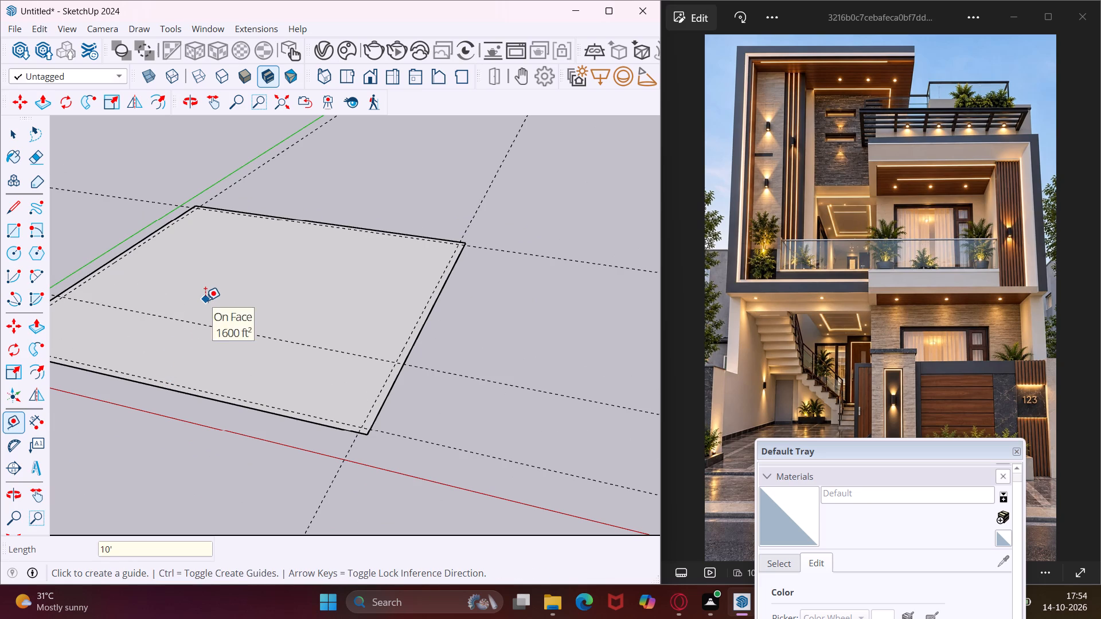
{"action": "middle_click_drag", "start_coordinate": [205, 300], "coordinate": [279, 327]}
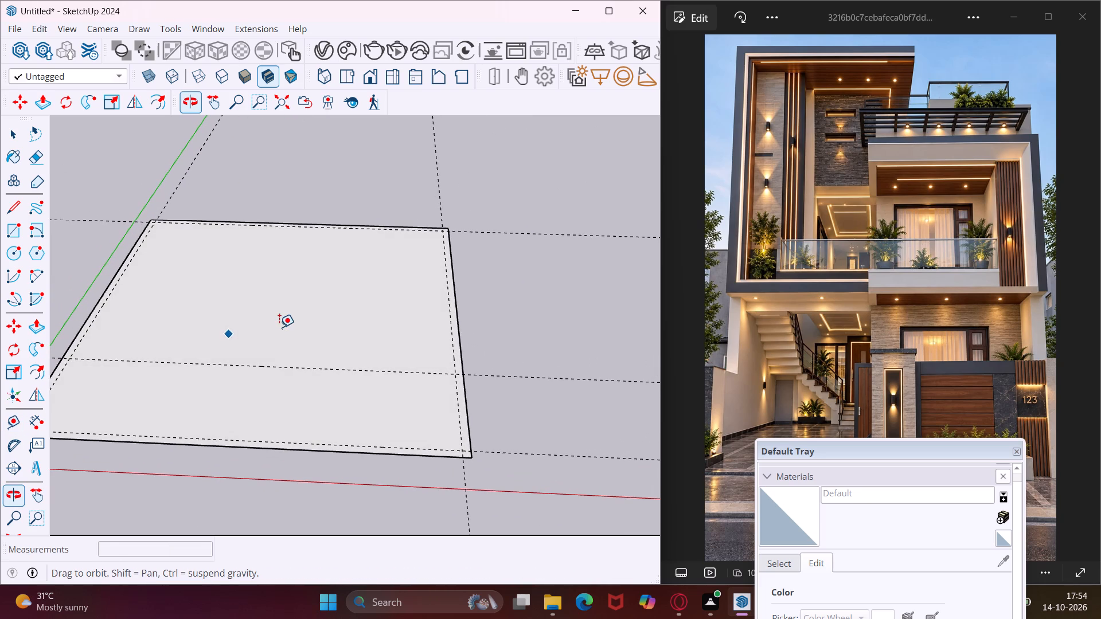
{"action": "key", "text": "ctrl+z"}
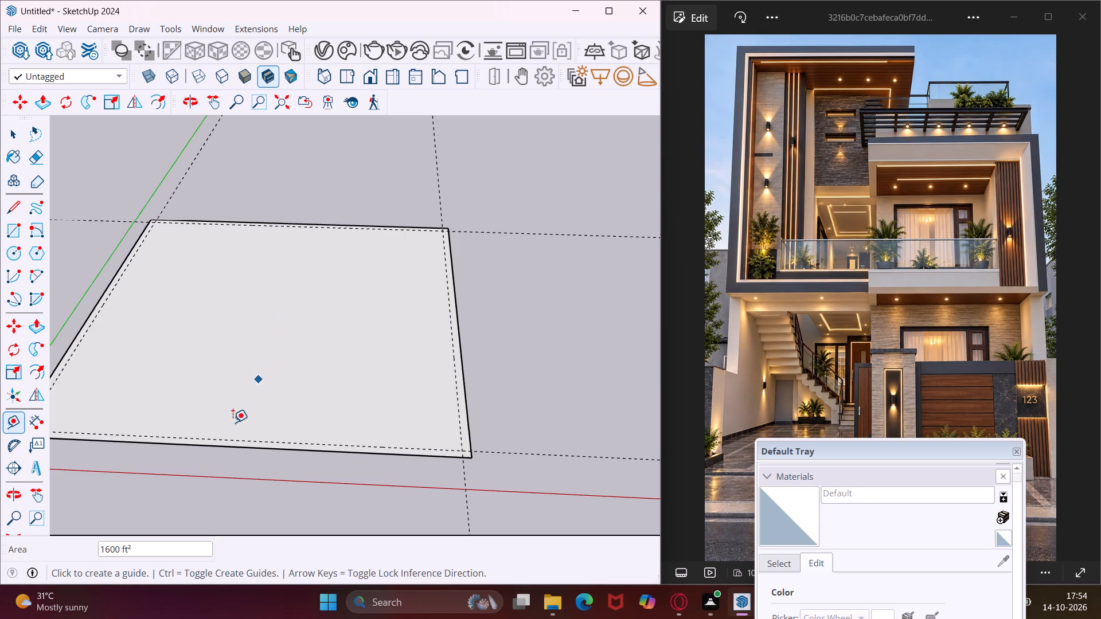
Place a guide 12' behind the front inner guide and another 9" beyond it for an interior wall.
{"action": "left_click", "coordinate": [223, 437]}
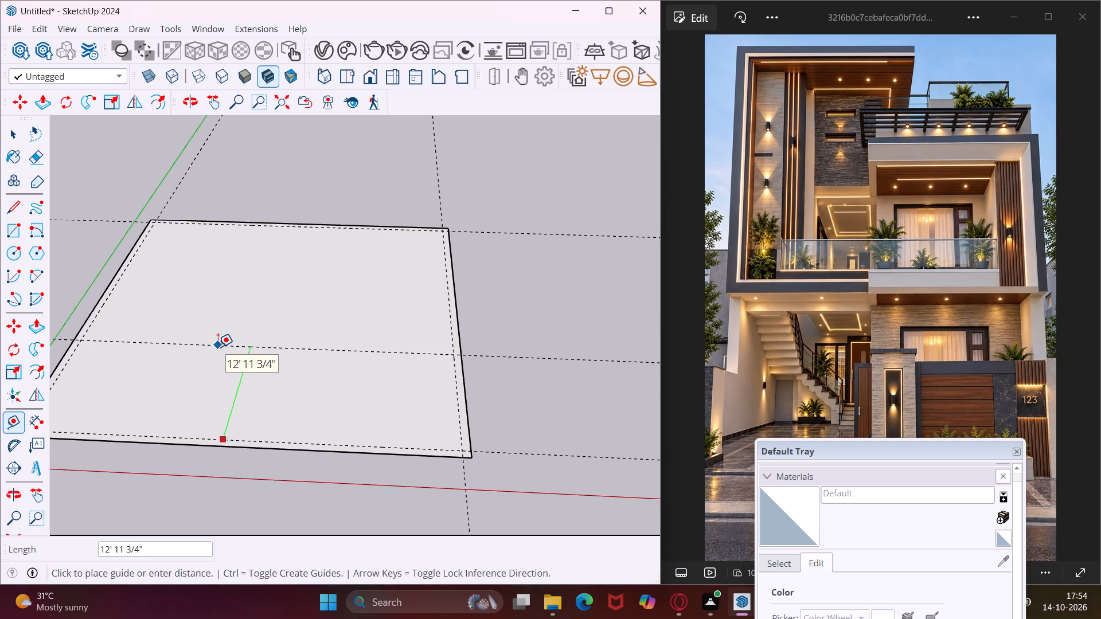
{"action": "type", "text": "12'"}
{"action": "key", "text": "Return"}
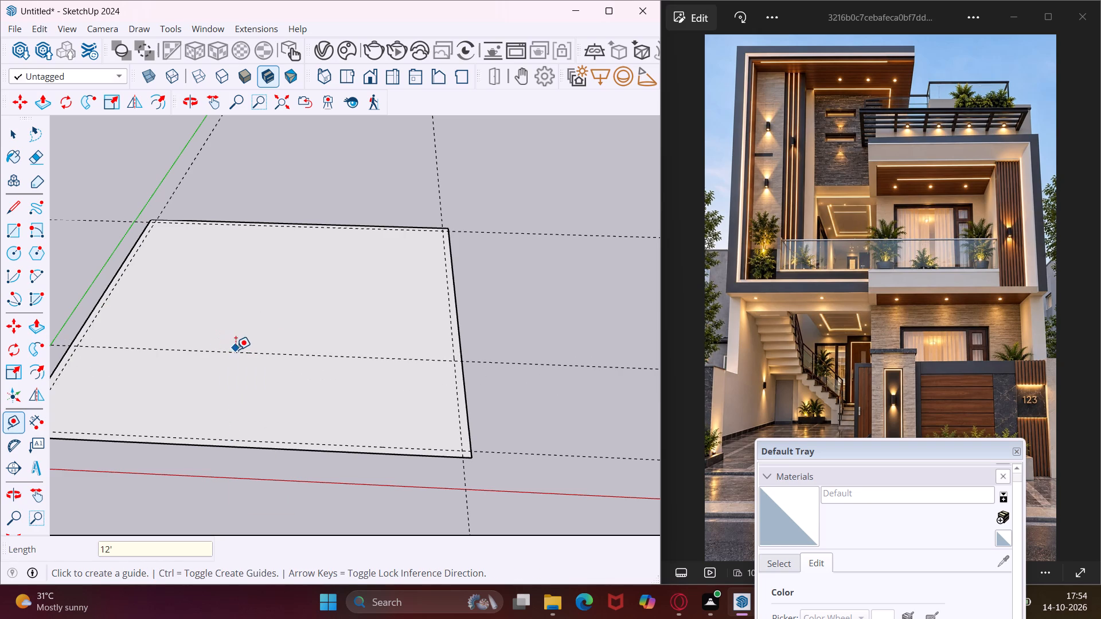
{"action": "left_click", "coordinate": [236, 350]}
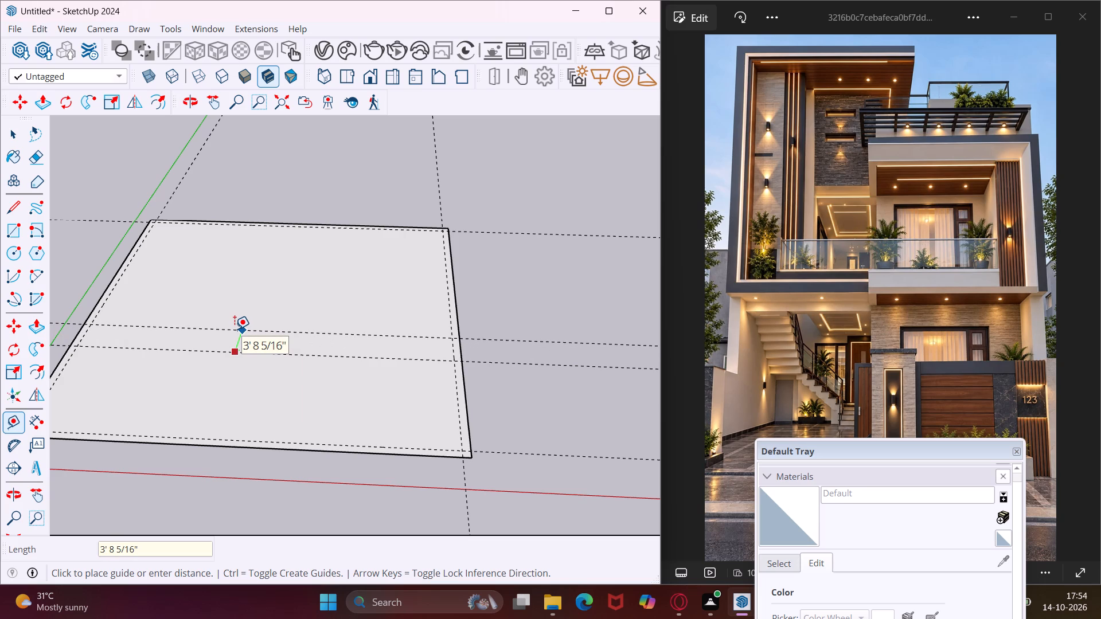
{"action": "type", "text": "9\""}
{"action": "key", "text": "Return"}
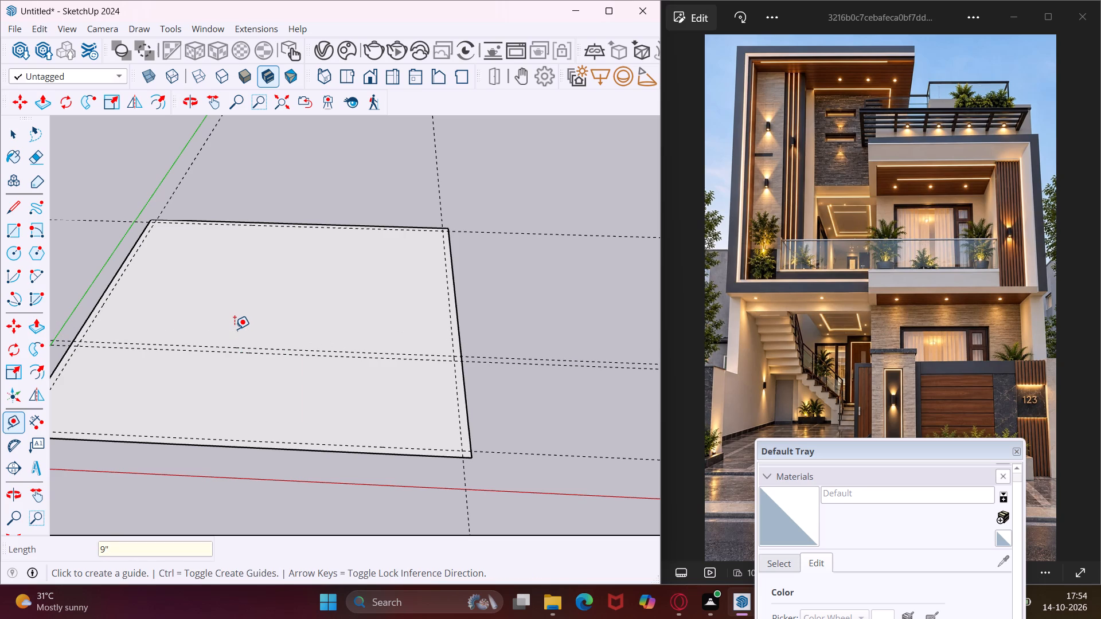
Place a guide about 19' 10" in from the inner guide farthest from the green axis, and a second 9" further toward that axis.
{"action": "scroll", "coordinate": [235, 329], "scroll_direction": "up", "scroll_amount": 2}
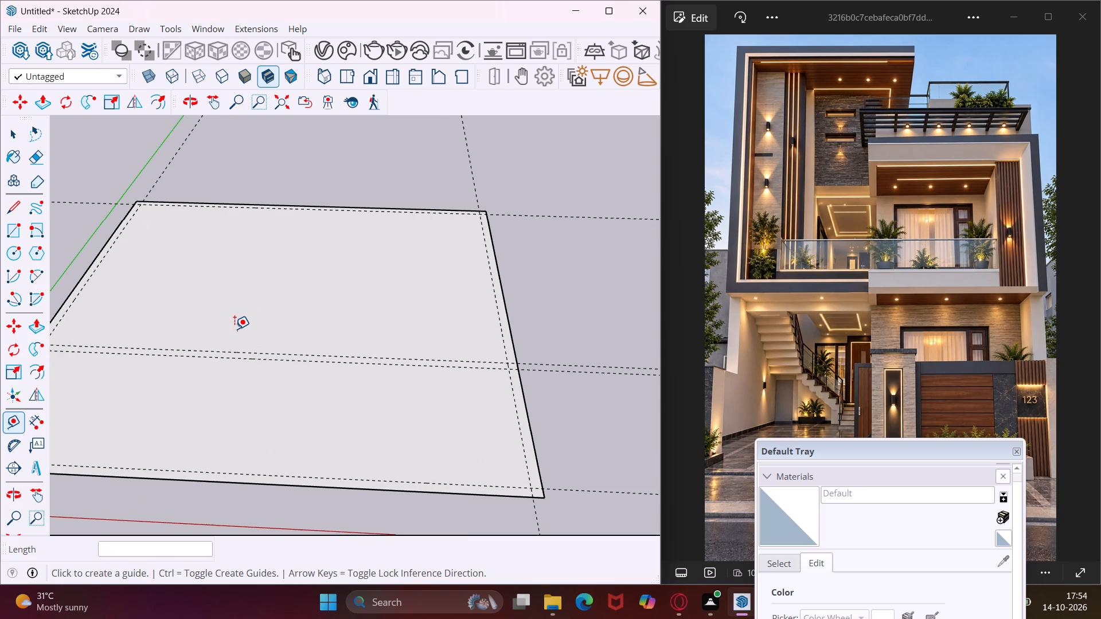
{"action": "scroll", "coordinate": [234, 328], "scroll_direction": "down", "scroll_amount": 3}
{"action": "middle_click_drag", "start_coordinate": [238, 325], "coordinate": [253, 325]}
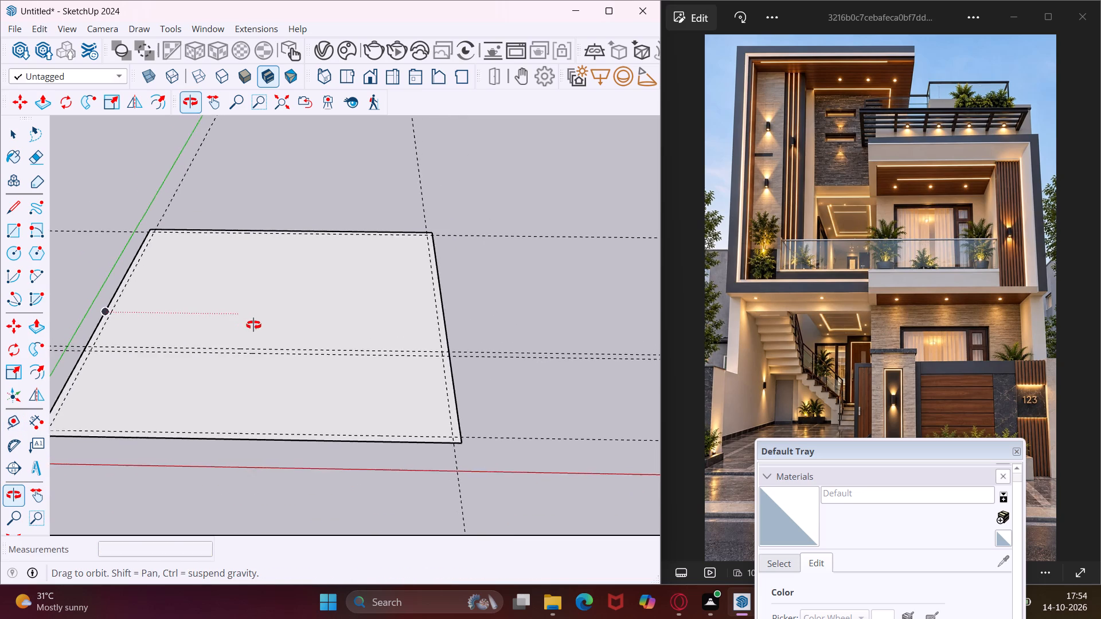
{"action": "middle_click_drag", "start_coordinate": [253, 325], "coordinate": [311, 324]}
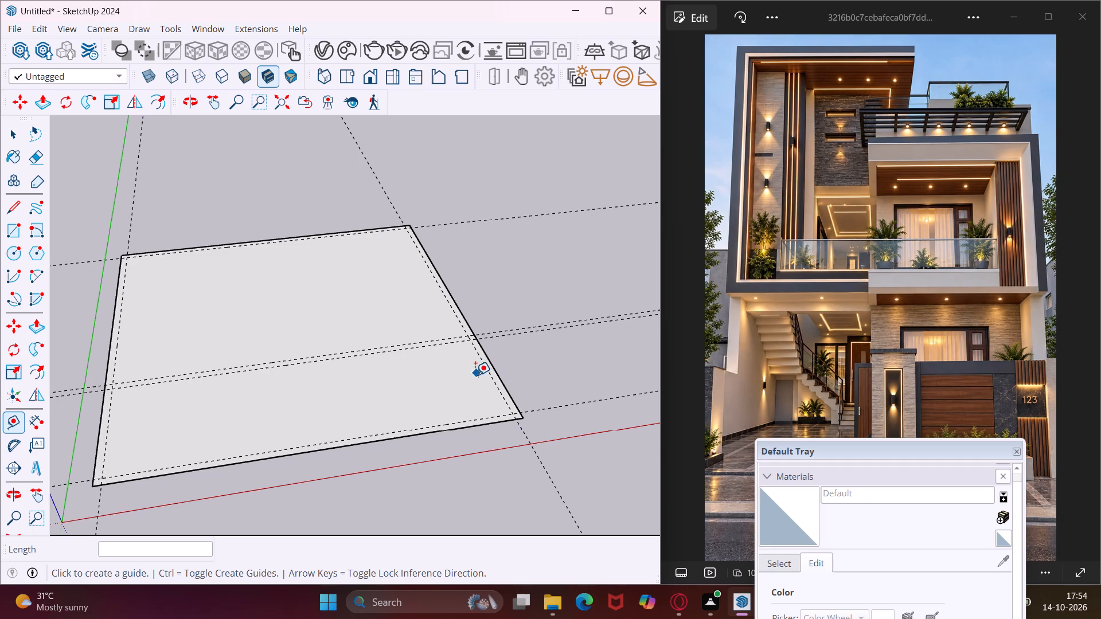
{"action": "left_click", "coordinate": [492, 387]}
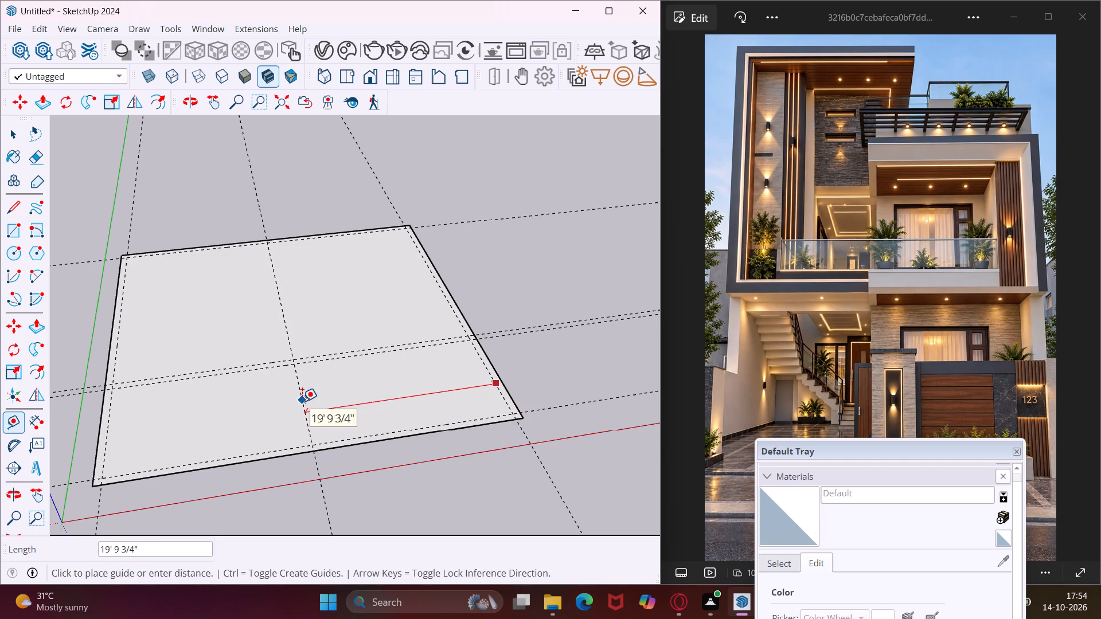
{"action": "left_click", "coordinate": [302, 401]}
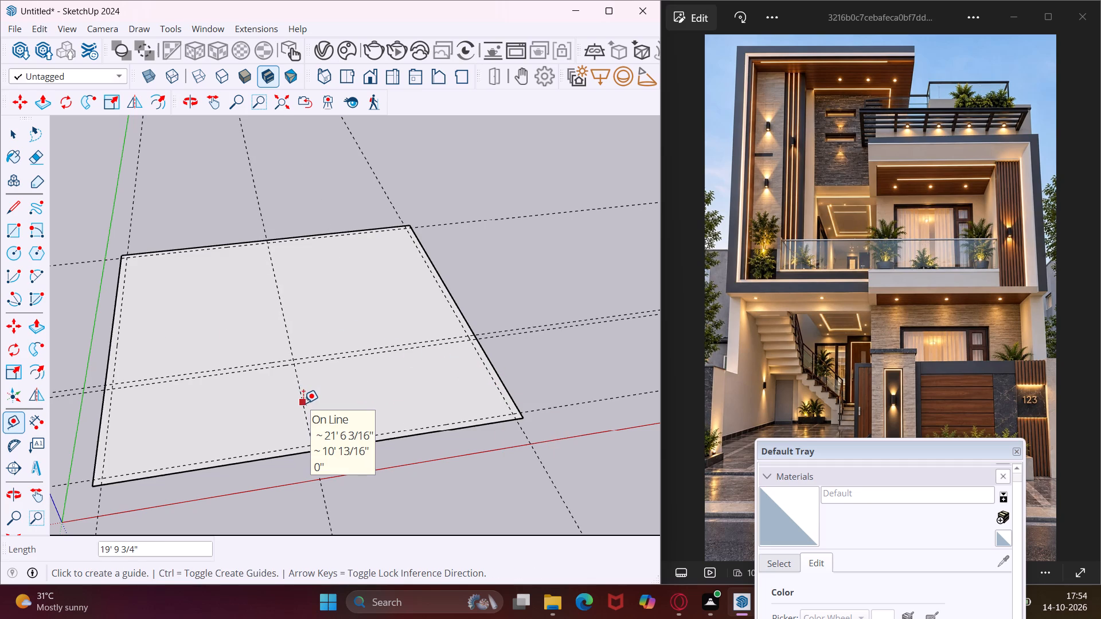
{"action": "left_click", "coordinate": [303, 403]}
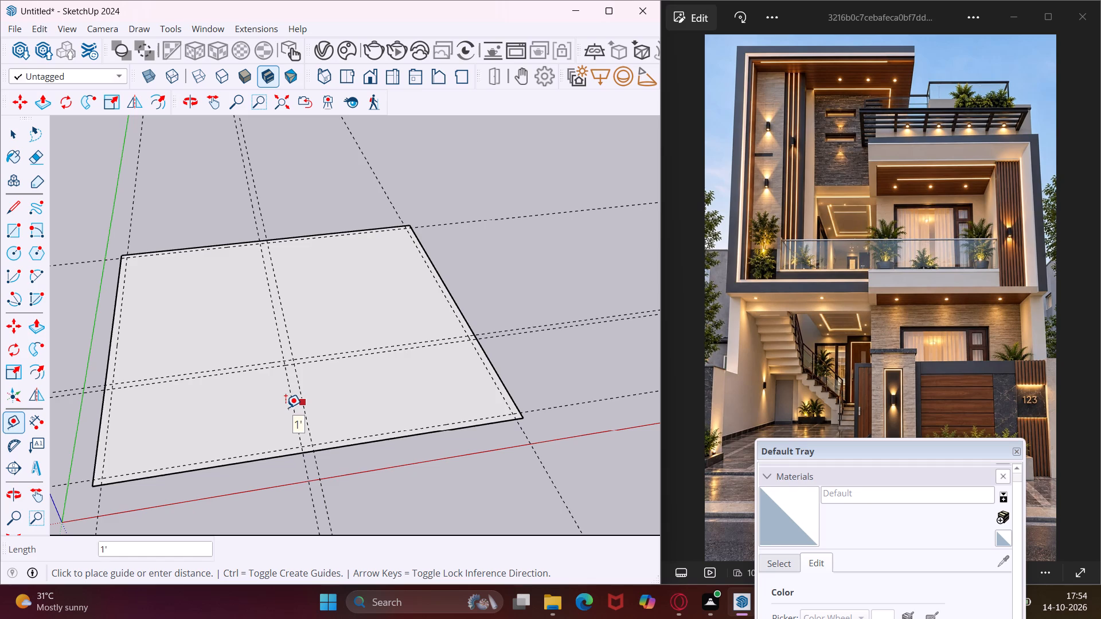
{"action": "type", "text": "9\""}
{"action": "key", "text": "Return"}
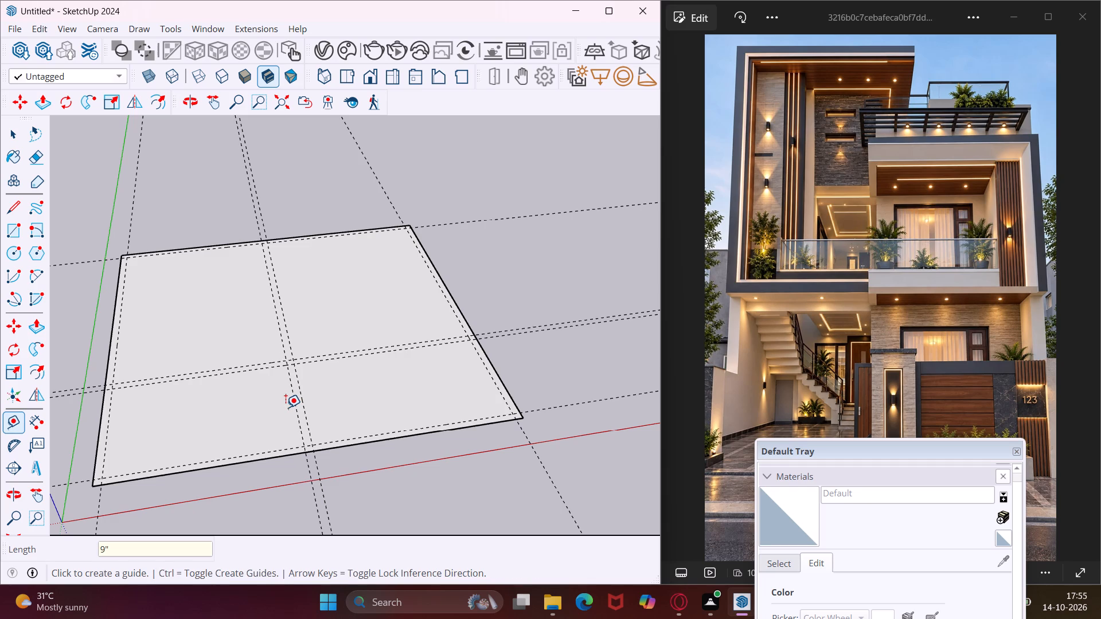
{"action": "key", "text": "Escape"}
{"action": "key", "text": "space"}
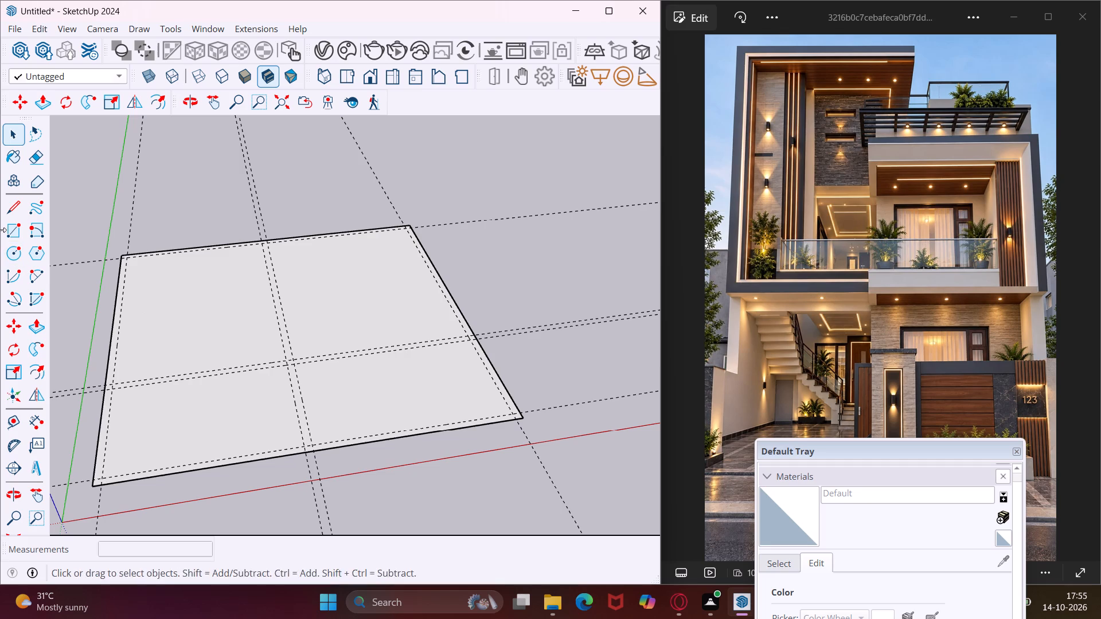
Draw a 9" wide wall rectangle along the square's full edge beside the green axis, following the guides.
{"action": "left_click", "coordinate": [18, 233]}
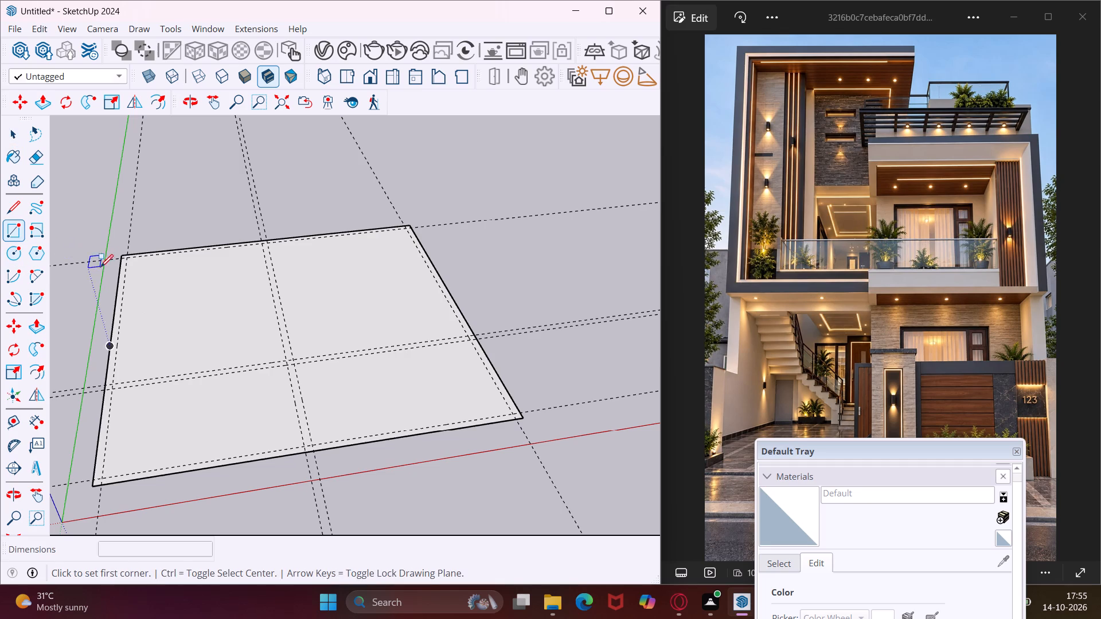
{"action": "scroll", "coordinate": [119, 255], "scroll_direction": "up", "scroll_amount": 8}
{"action": "left_click", "coordinate": [119, 255]}
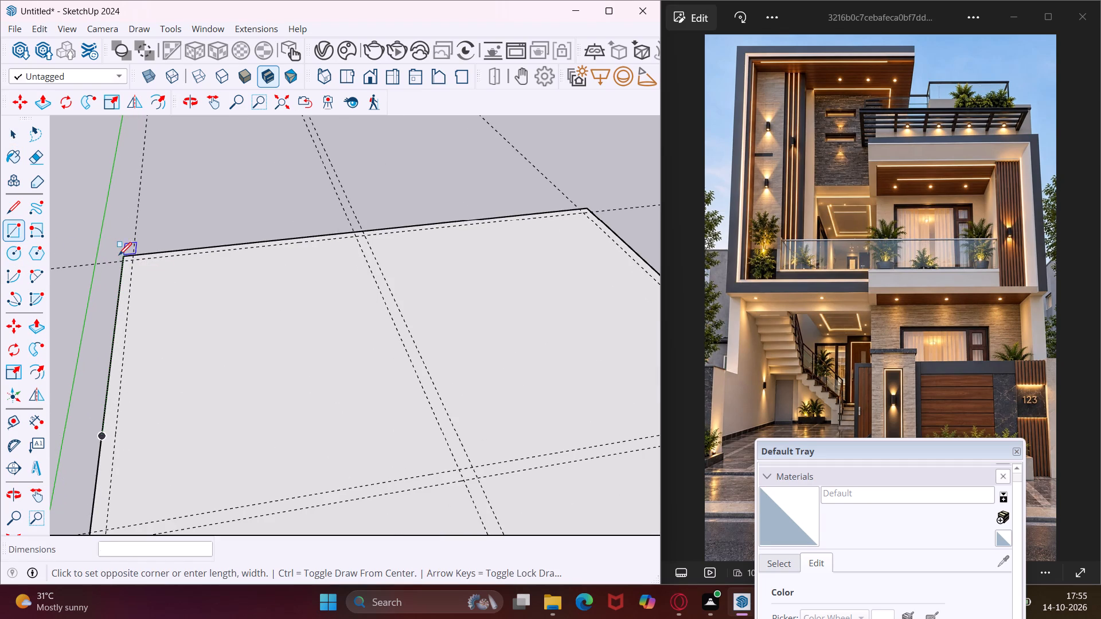
{"action": "scroll", "coordinate": [175, 363], "scroll_direction": "down", "scroll_amount": 8}
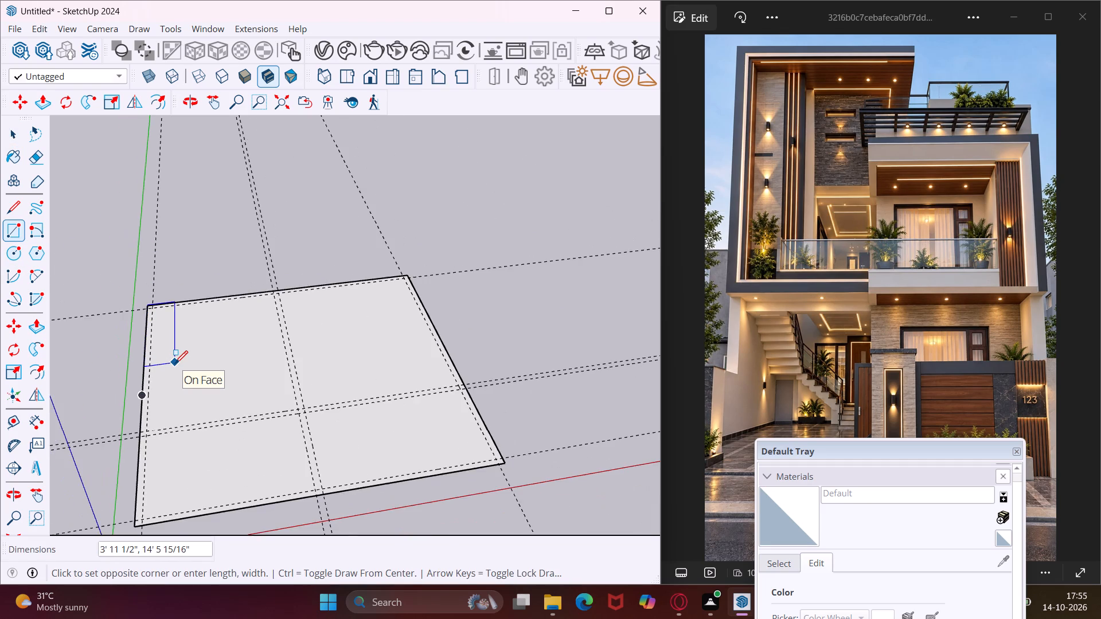
{"action": "scroll", "coordinate": [175, 363], "scroll_direction": "down", "scroll_amount": 4}
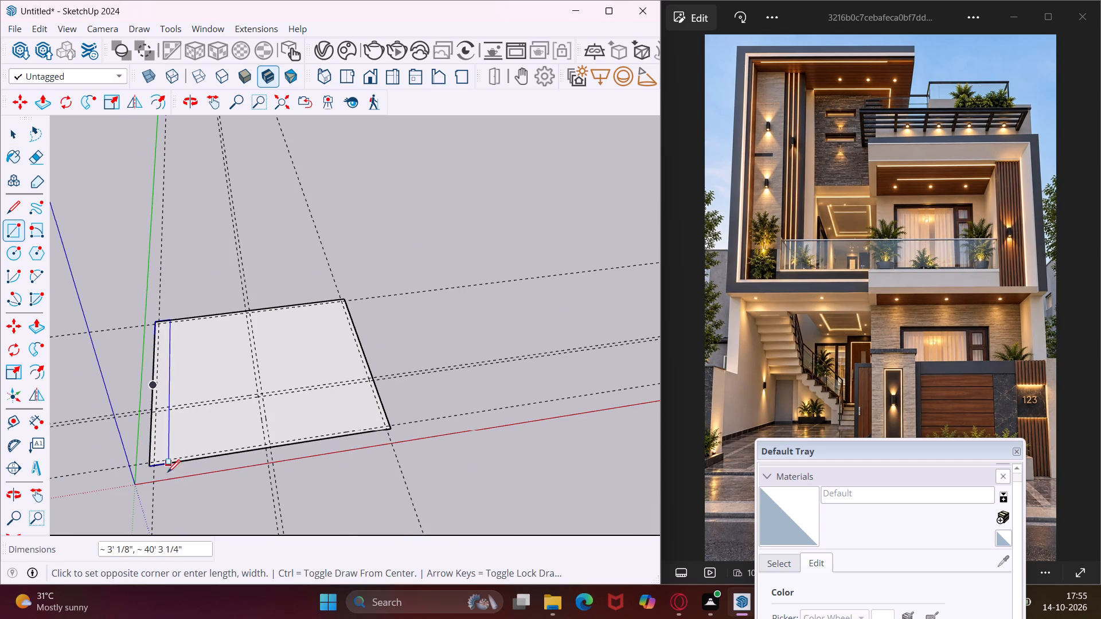
{"action": "scroll", "coordinate": [158, 465], "scroll_direction": "up", "scroll_amount": 7}
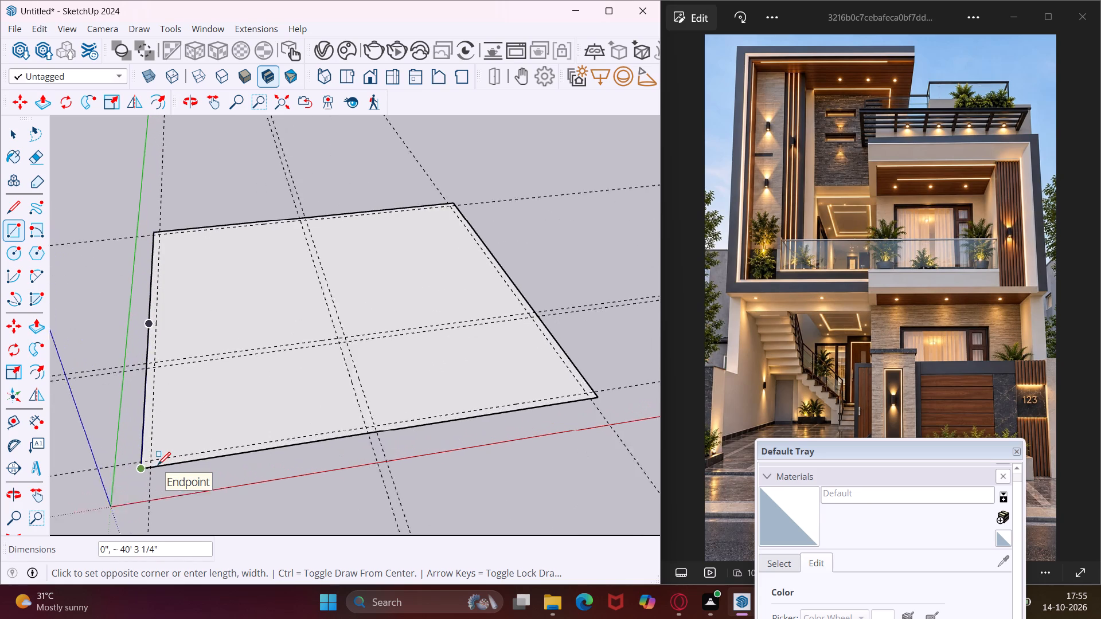
{"action": "scroll", "coordinate": [158, 465], "scroll_direction": "up", "scroll_amount": 4}
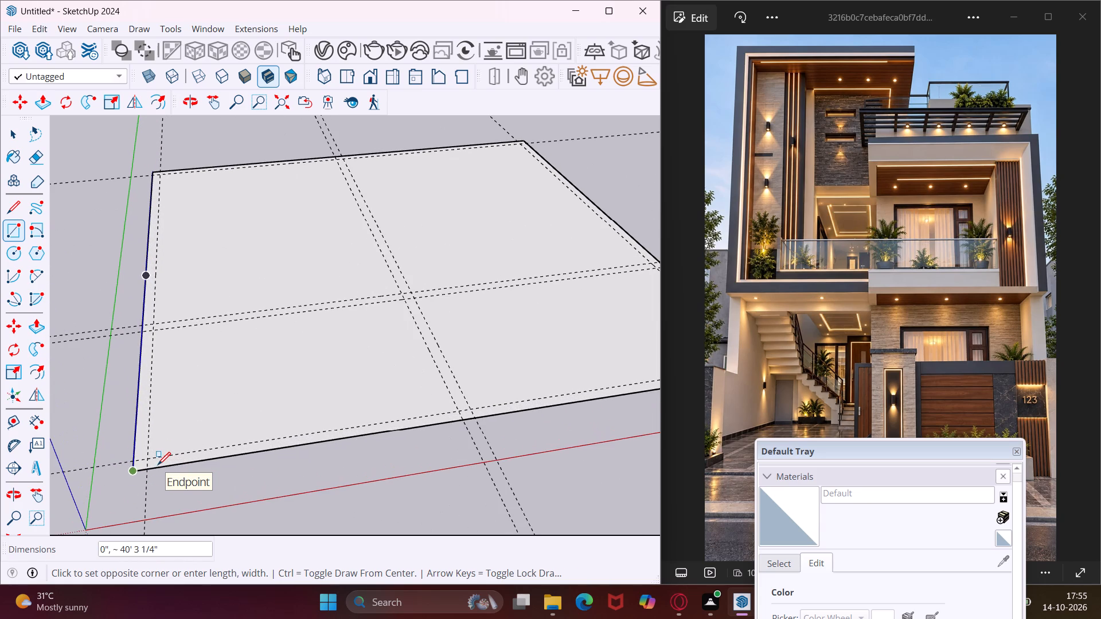
{"action": "left_click", "coordinate": [146, 470]}
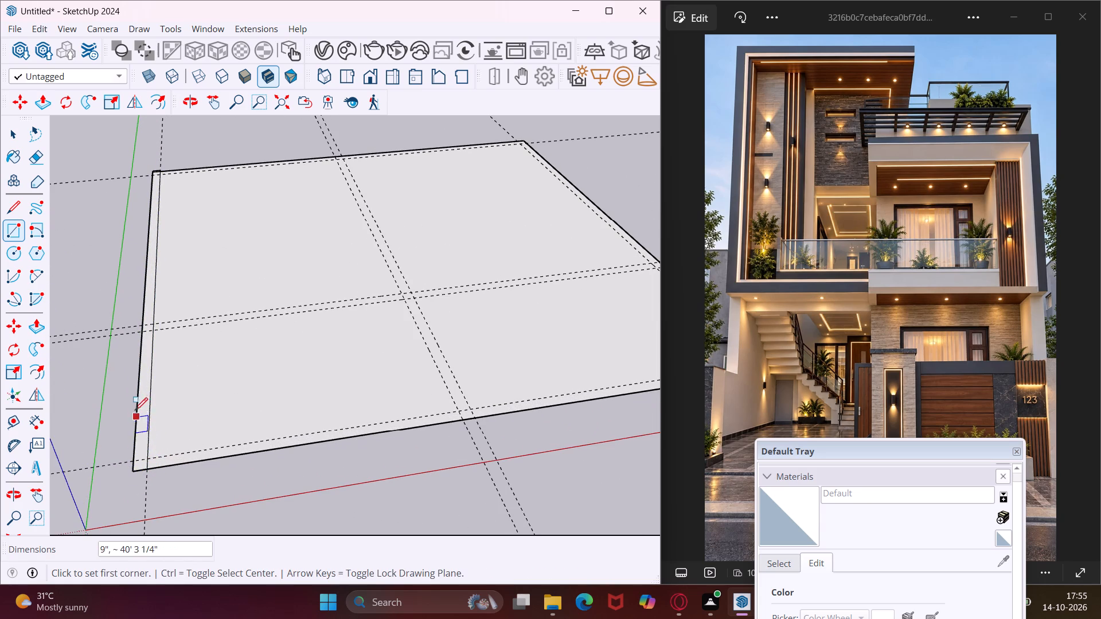
Draw the L-shaped interior wall as two 9" wide rectangles along the guides, about 18' 8" from the green-axis wall and 12' toward the front.
{"action": "left_click", "coordinate": [154, 324]}
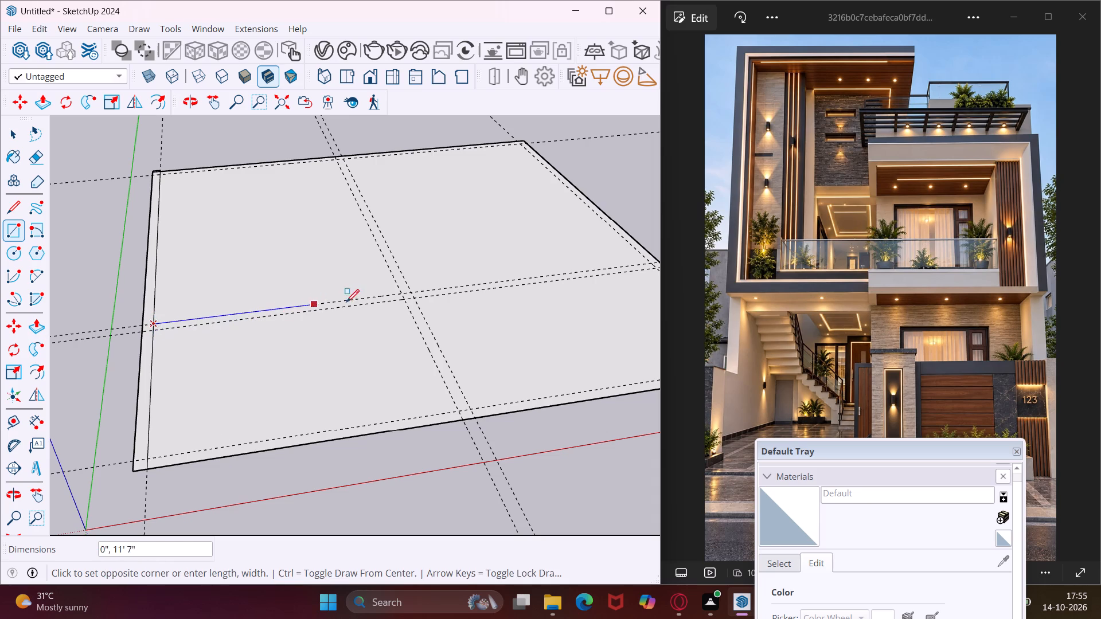
{"action": "scroll", "coordinate": [415, 300], "scroll_direction": "up", "scroll_amount": 6}
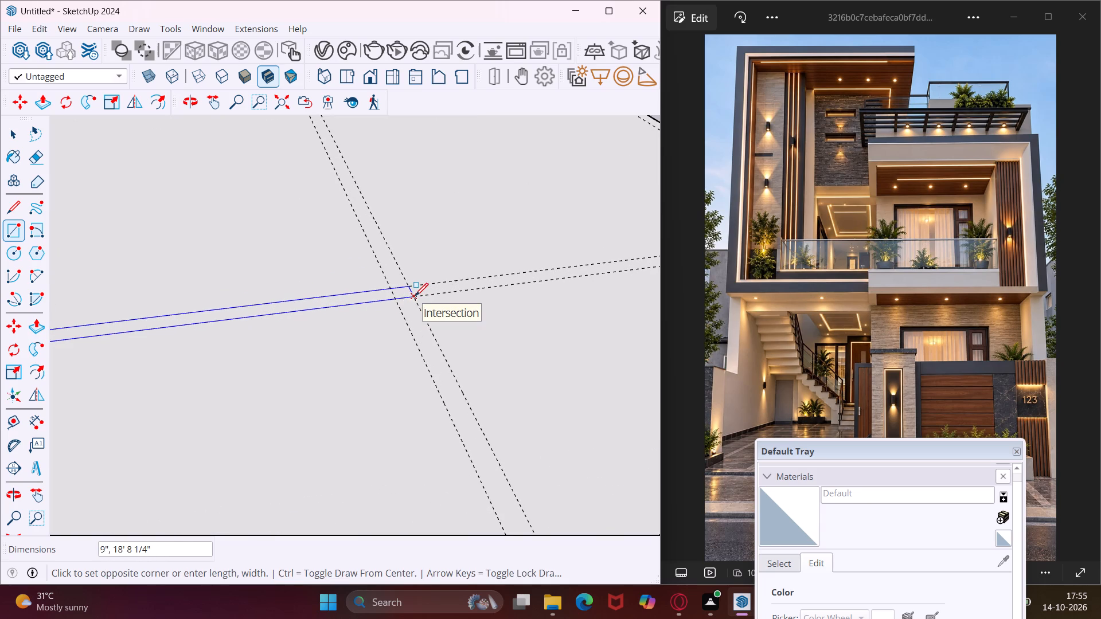
{"action": "left_click", "coordinate": [415, 296]}
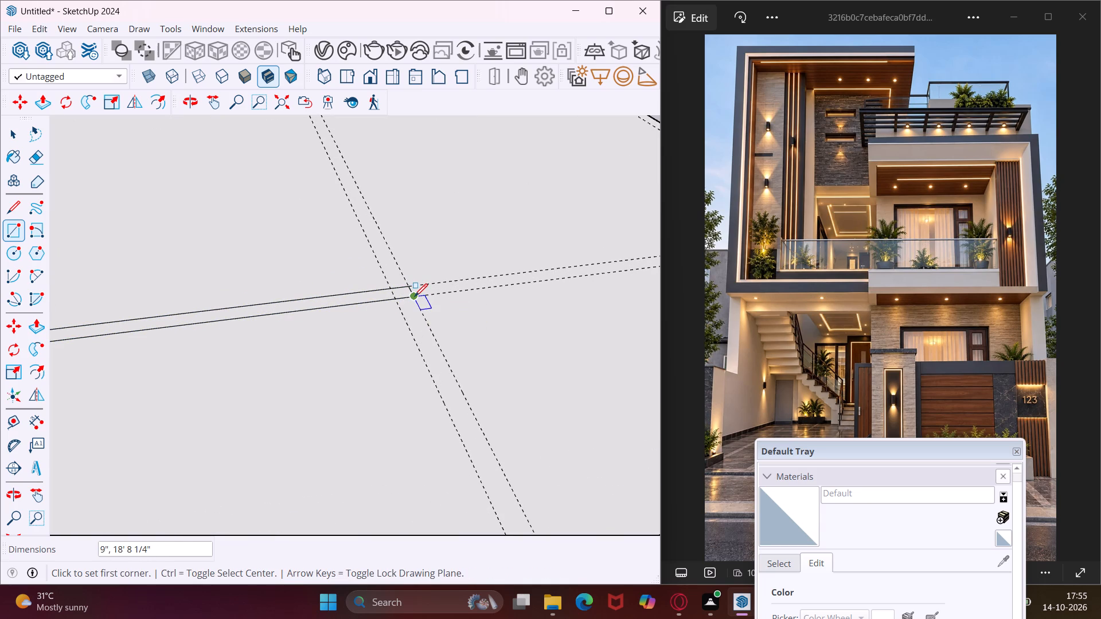
{"action": "left_click", "coordinate": [415, 296]}
{"action": "scroll", "coordinate": [411, 359], "scroll_direction": "down", "scroll_amount": 8}
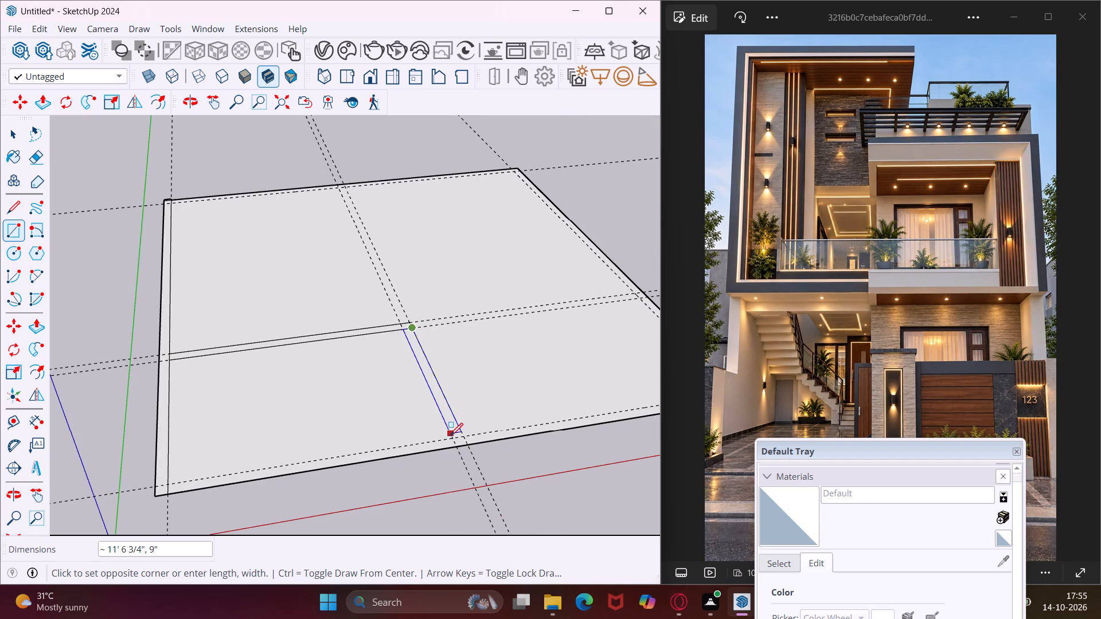
{"action": "scroll", "coordinate": [456, 440], "scroll_direction": "up", "scroll_amount": 3}
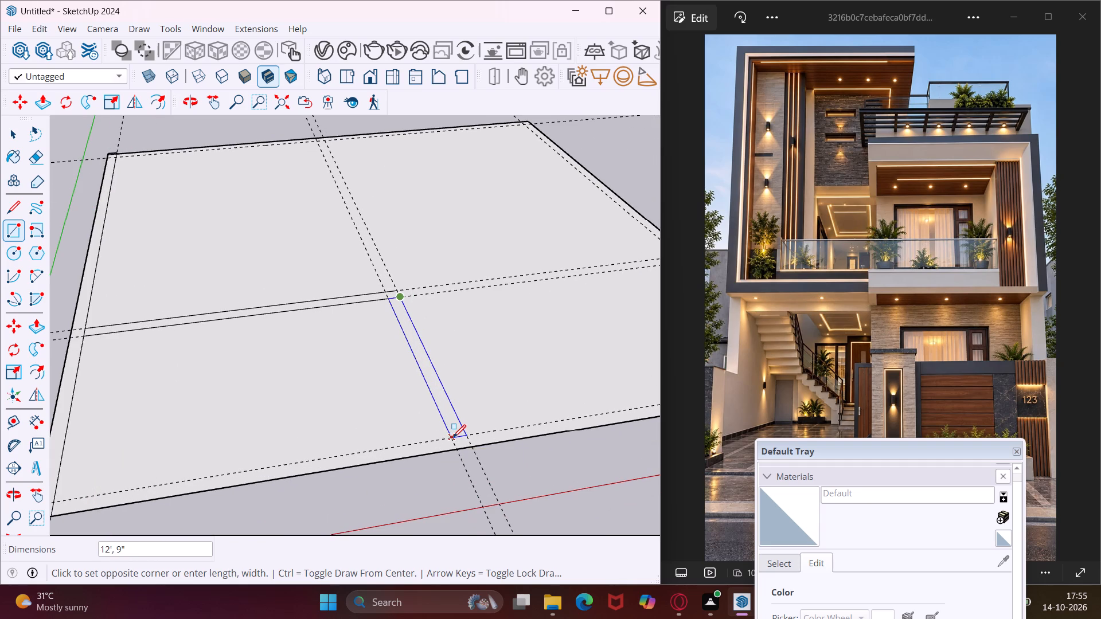
{"action": "left_click", "coordinate": [453, 437]}
Draw a 9" by 21' 3 3/4" front wall rectangle from the L-shaped wall's front end to the far corner of the base.
{"action": "left_click", "coordinate": [453, 437]}
{"action": "scroll", "coordinate": [499, 444], "scroll_direction": "down", "scroll_amount": 2}
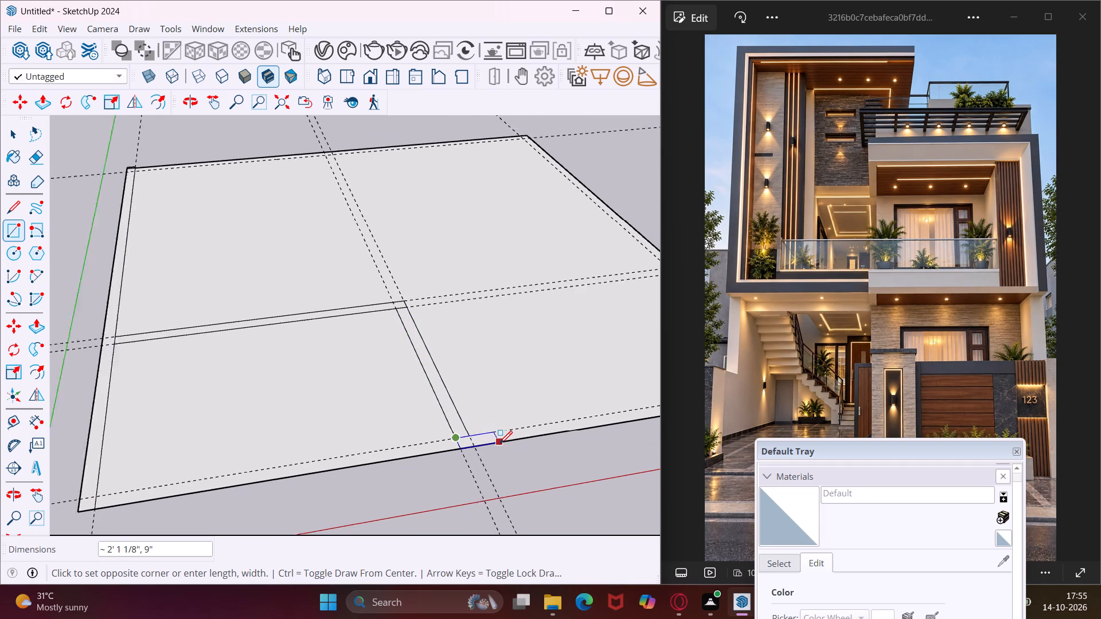
{"action": "scroll", "coordinate": [499, 444], "scroll_direction": "down", "scroll_amount": 4}
{"action": "middle_click_drag", "start_coordinate": [517, 447], "coordinate": [257, 476]}
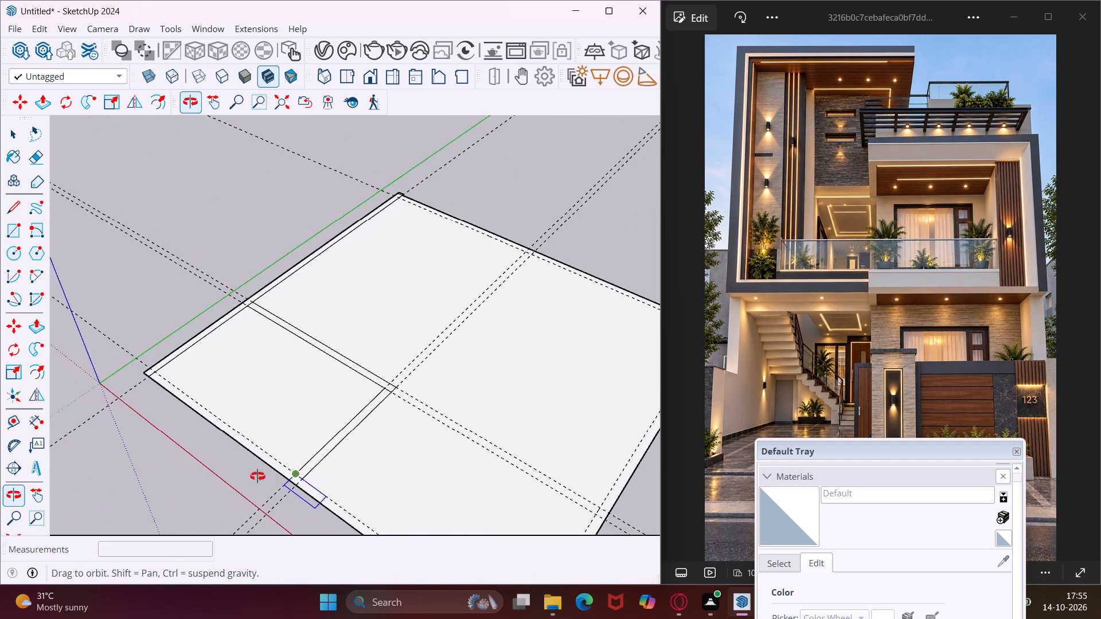
{"action": "middle_click_drag", "start_coordinate": [257, 476], "coordinate": [117, 327]}
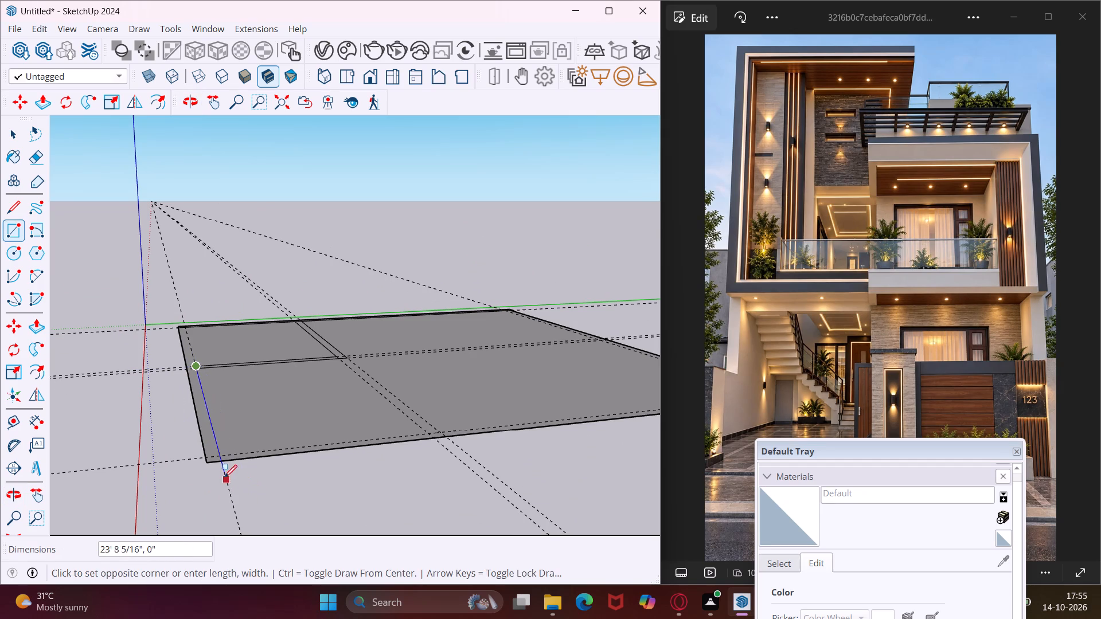
{"action": "scroll", "coordinate": [213, 467], "scroll_direction": "up", "scroll_amount": 10}
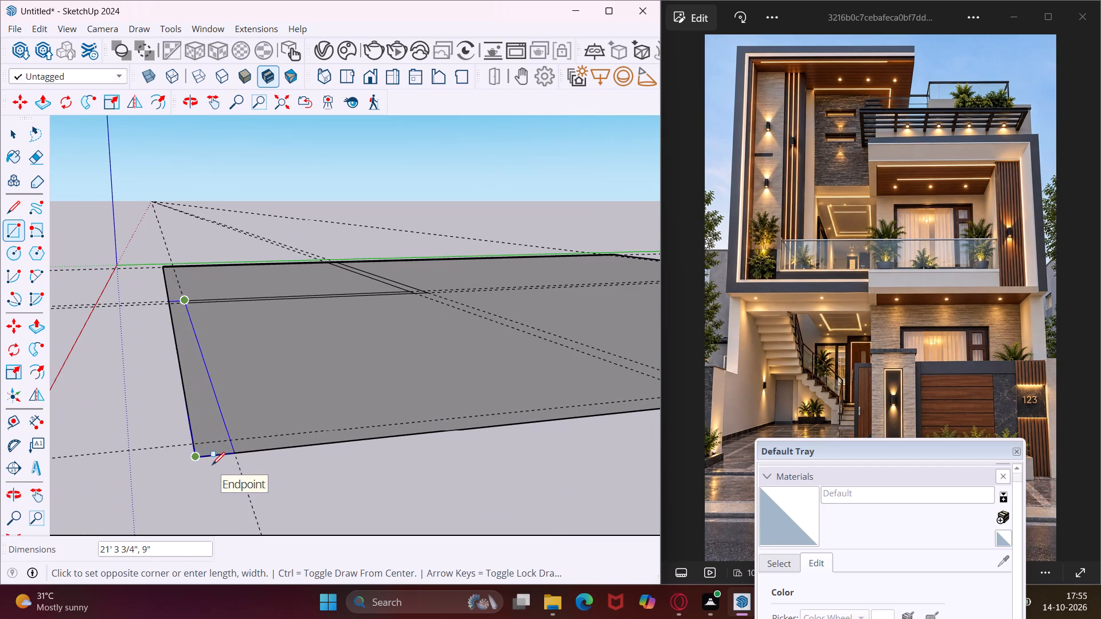
{"action": "left_click", "coordinate": [195, 459]}
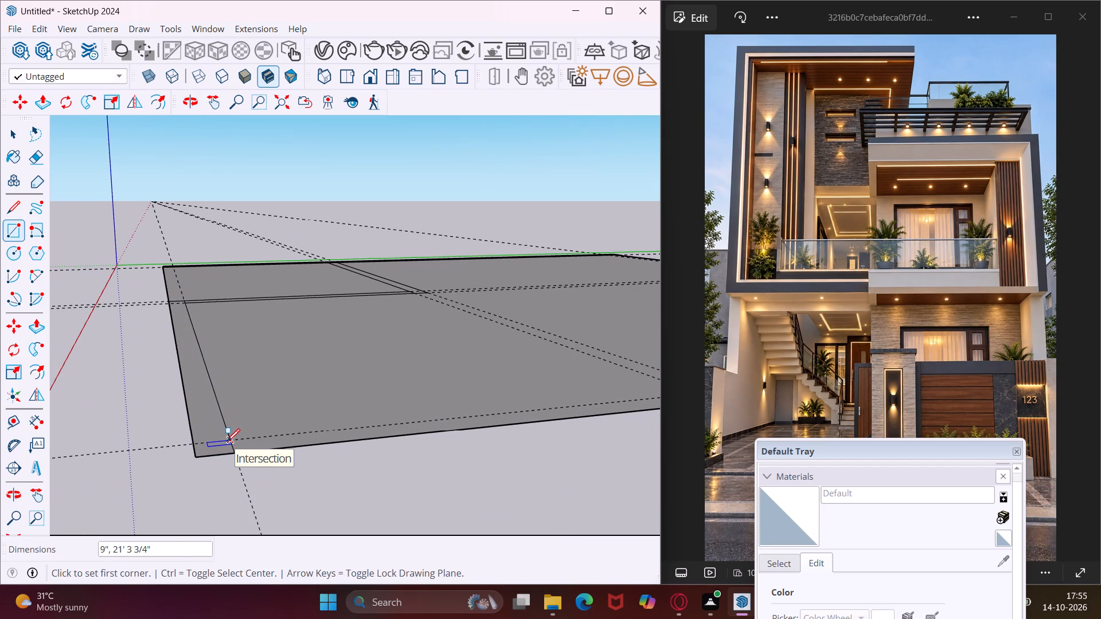
Draw a 9" by 39' 3" wall rectangle along the base edge opposite the green axis, ending at the back corner.
{"action": "left_click", "coordinate": [227, 441]}
{"action": "scroll", "coordinate": [278, 450], "scroll_direction": "down", "scroll_amount": 14}
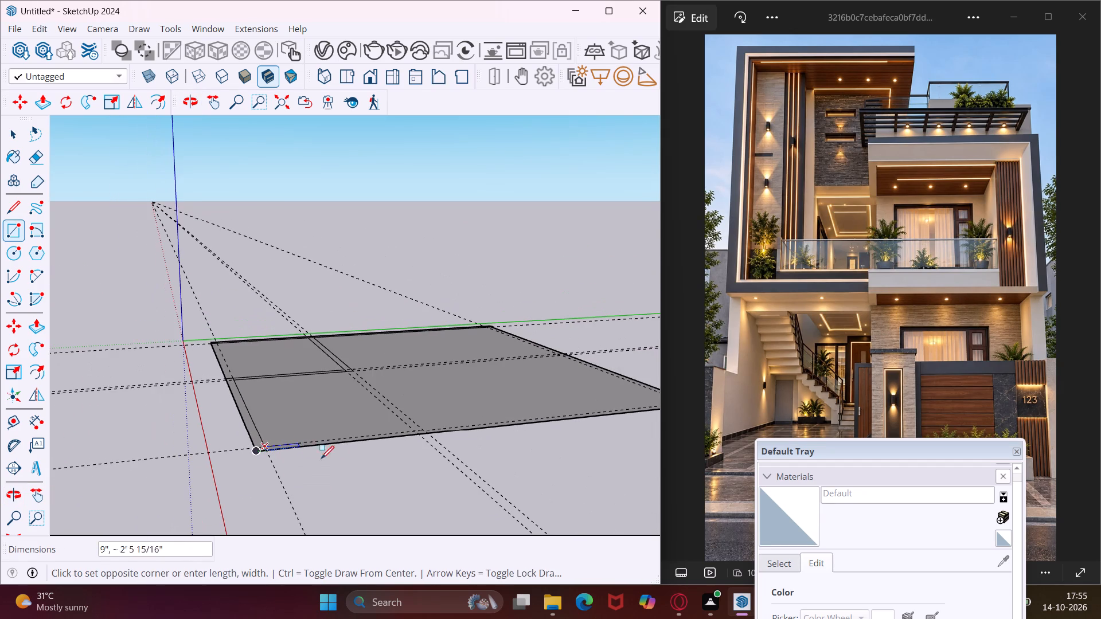
{"action": "middle_click_drag", "start_coordinate": [517, 406], "coordinate": [161, 426]}
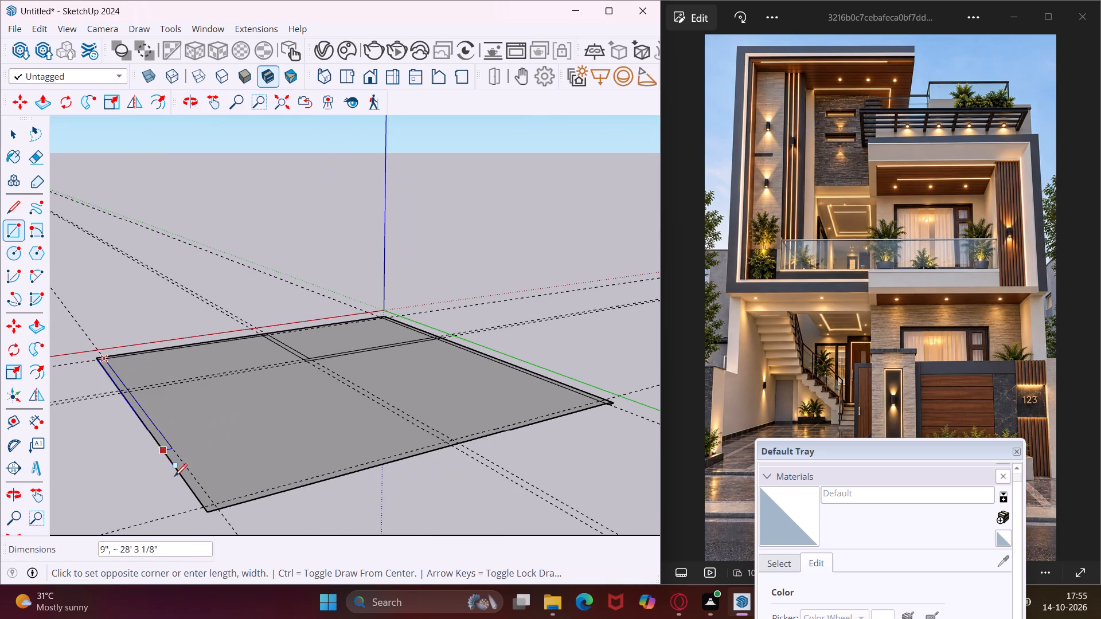
{"action": "scroll", "coordinate": [208, 513], "scroll_direction": "up", "scroll_amount": 3}
{"action": "left_click", "coordinate": [208, 513]}
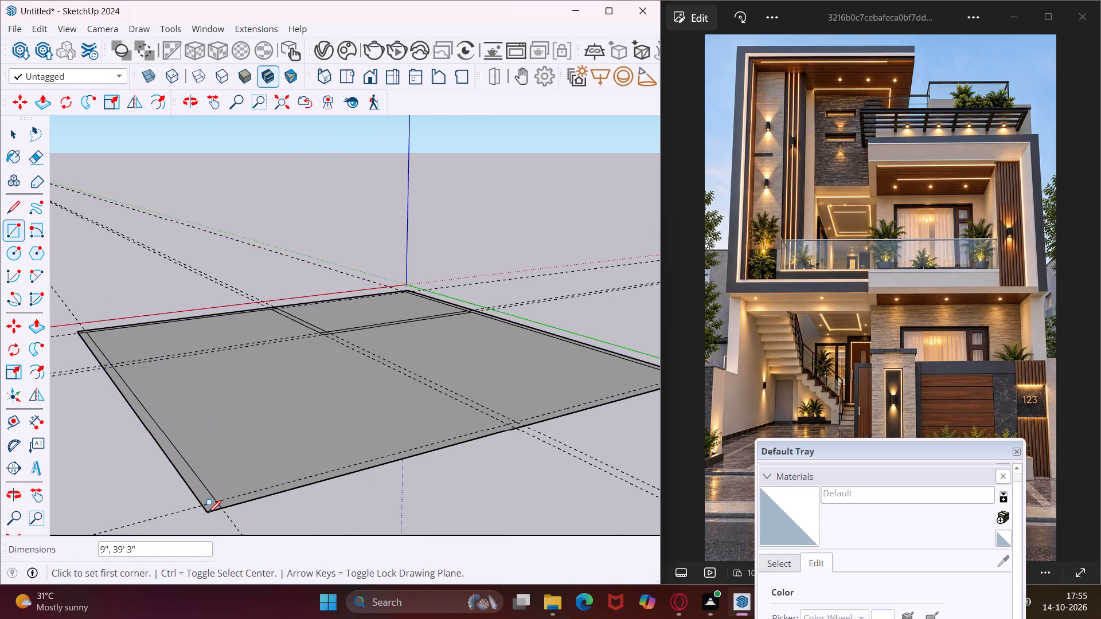
Draw a 9" wide wall rectangle along the base's back edge, reaching the corner beside the green axis.
{"action": "left_click", "coordinate": [219, 500]}
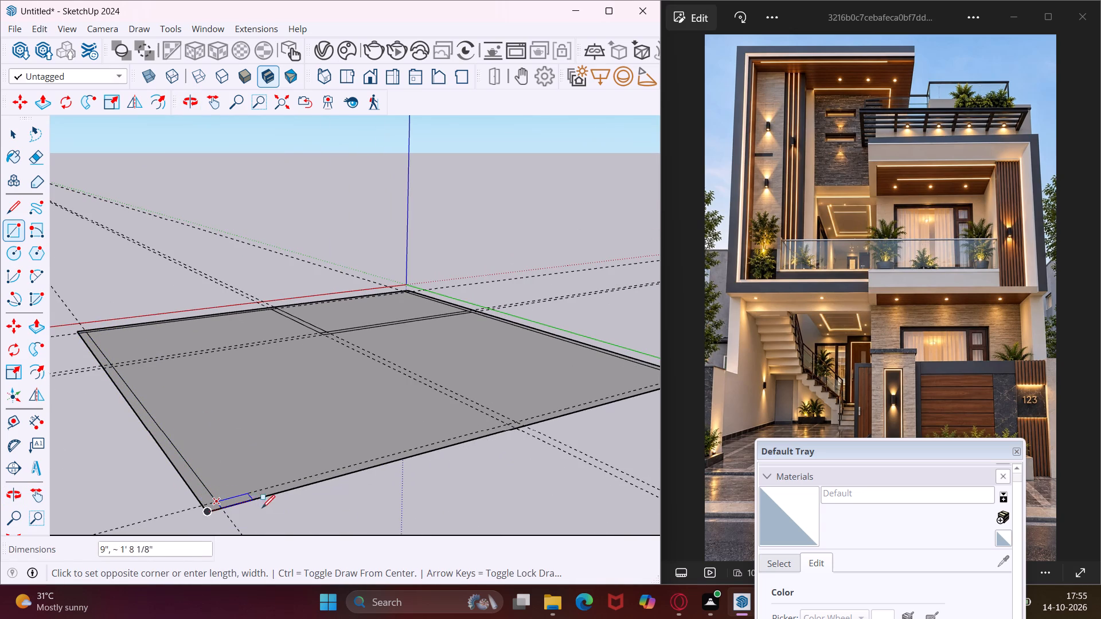
{"action": "middle_click_drag", "start_coordinate": [352, 459], "coordinate": [138, 484]}
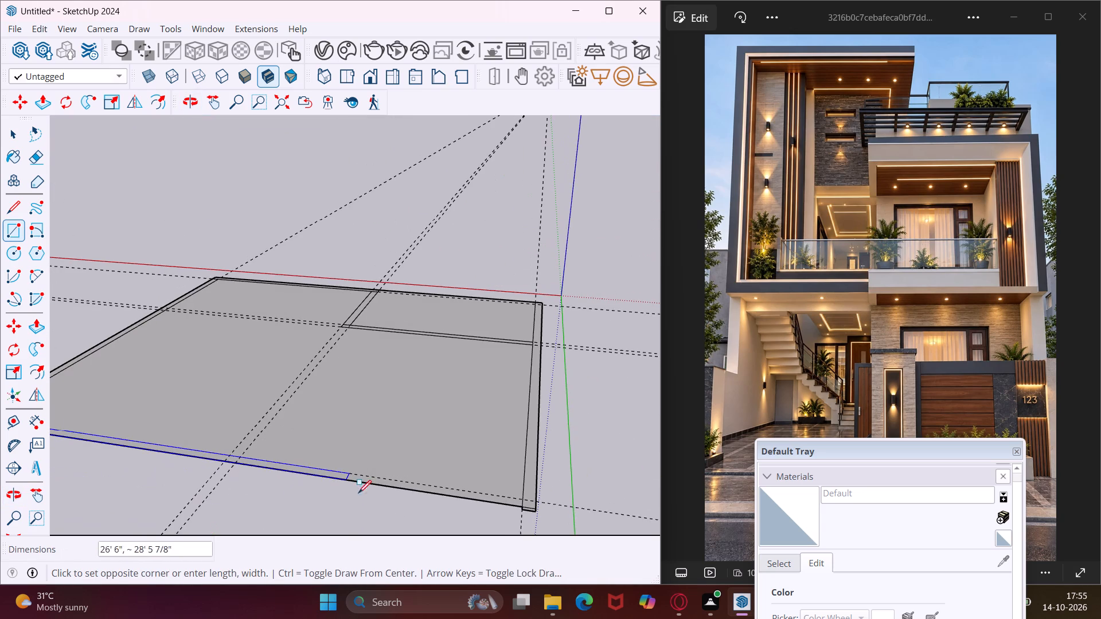
{"action": "scroll", "coordinate": [533, 507], "scroll_direction": "up", "scroll_amount": 9}
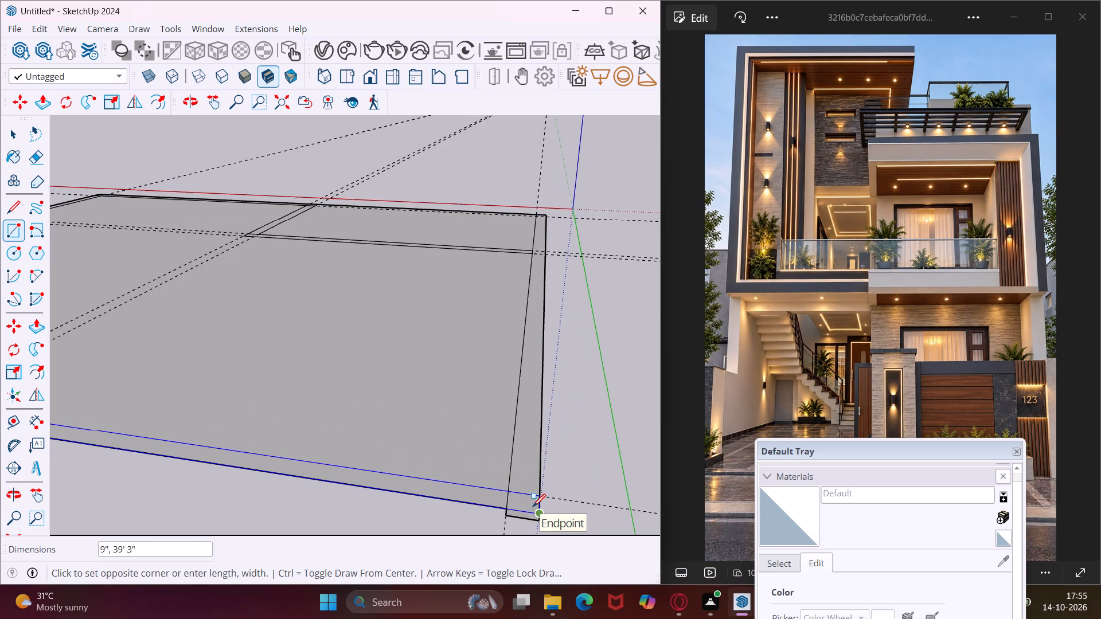
{"action": "scroll", "coordinate": [533, 507], "scroll_direction": "up", "scroll_amount": 9}
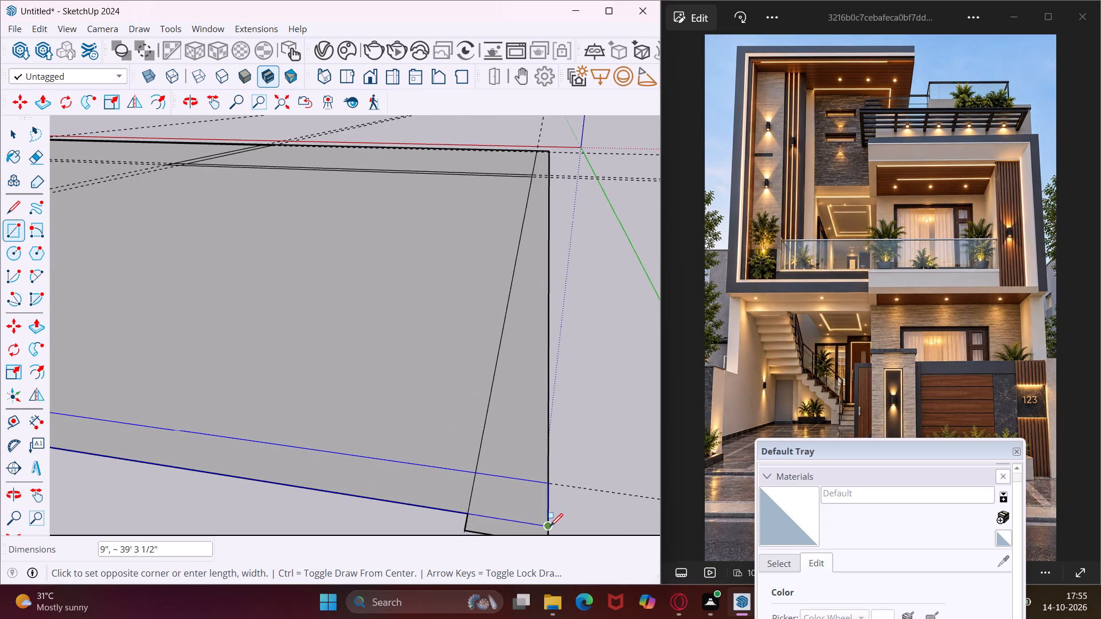
{"action": "left_click", "coordinate": [547, 527]}
{"action": "scroll", "coordinate": [492, 480], "scroll_direction": "down", "scroll_amount": 5}
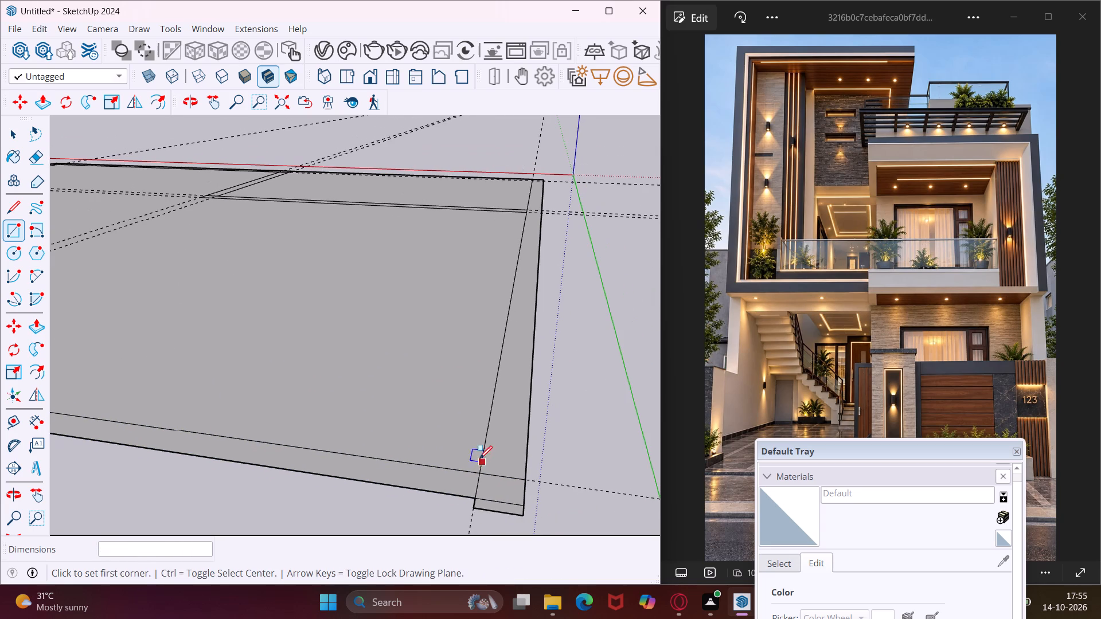
{"action": "key", "text": "Escape"}
{"action": "key", "text": "space"}
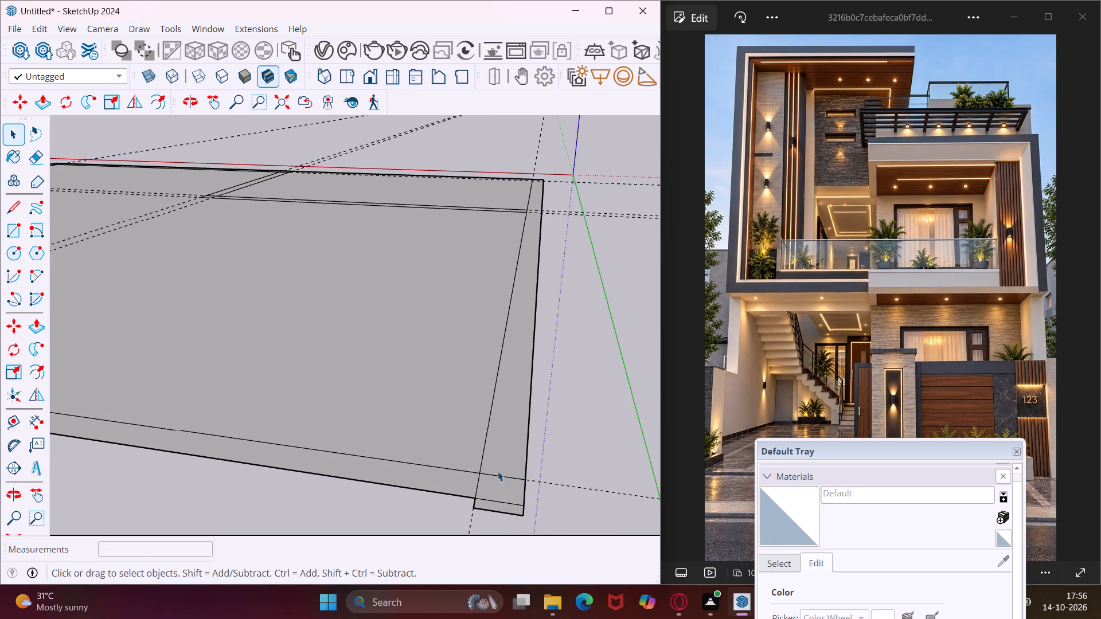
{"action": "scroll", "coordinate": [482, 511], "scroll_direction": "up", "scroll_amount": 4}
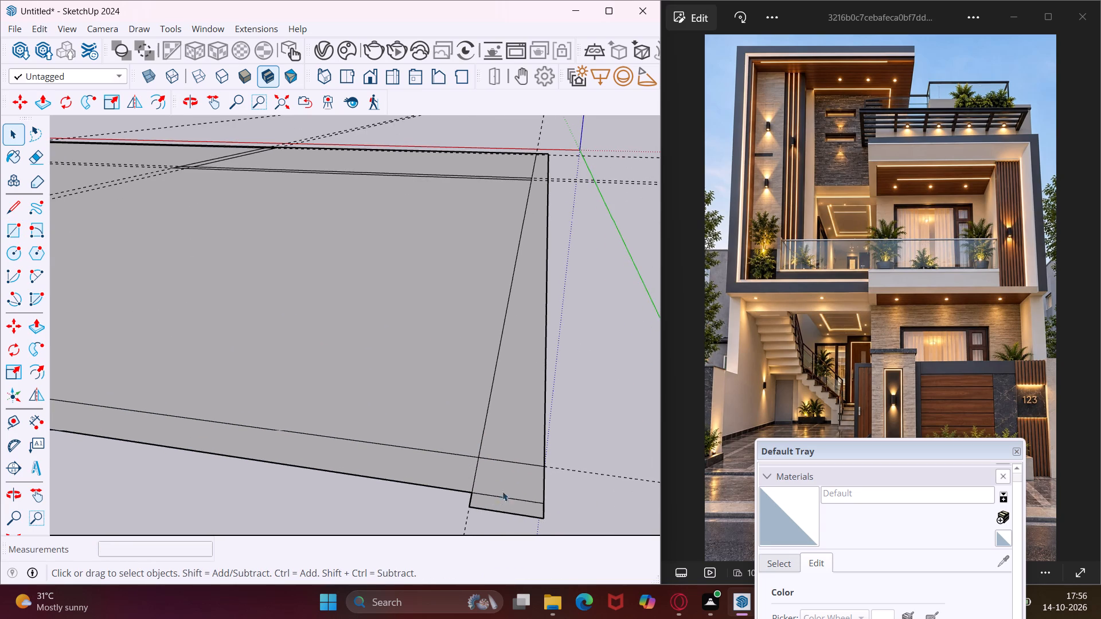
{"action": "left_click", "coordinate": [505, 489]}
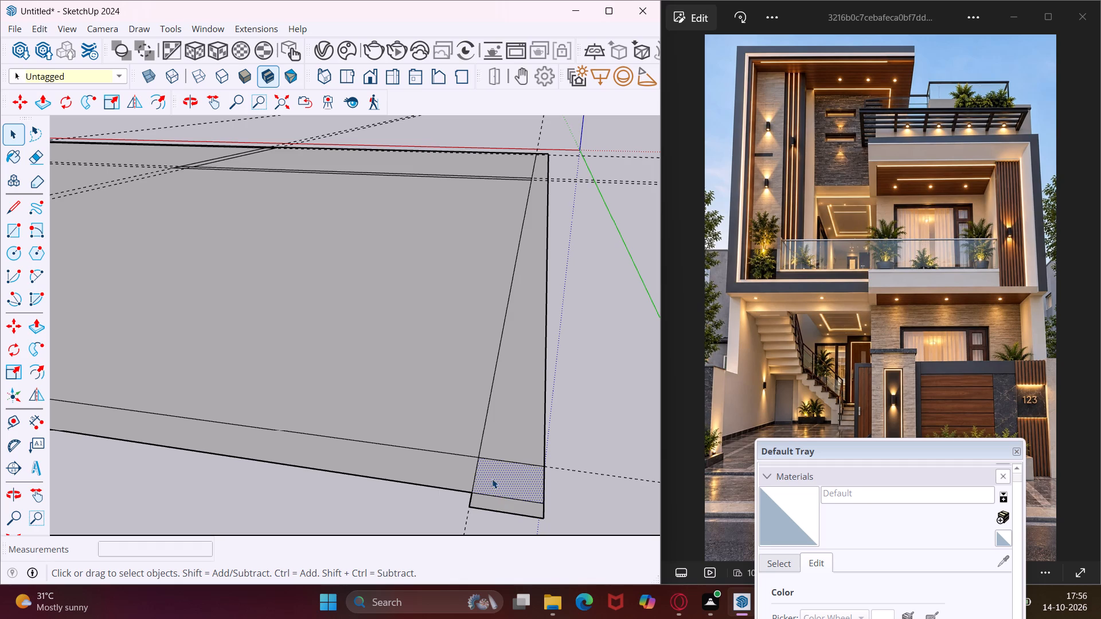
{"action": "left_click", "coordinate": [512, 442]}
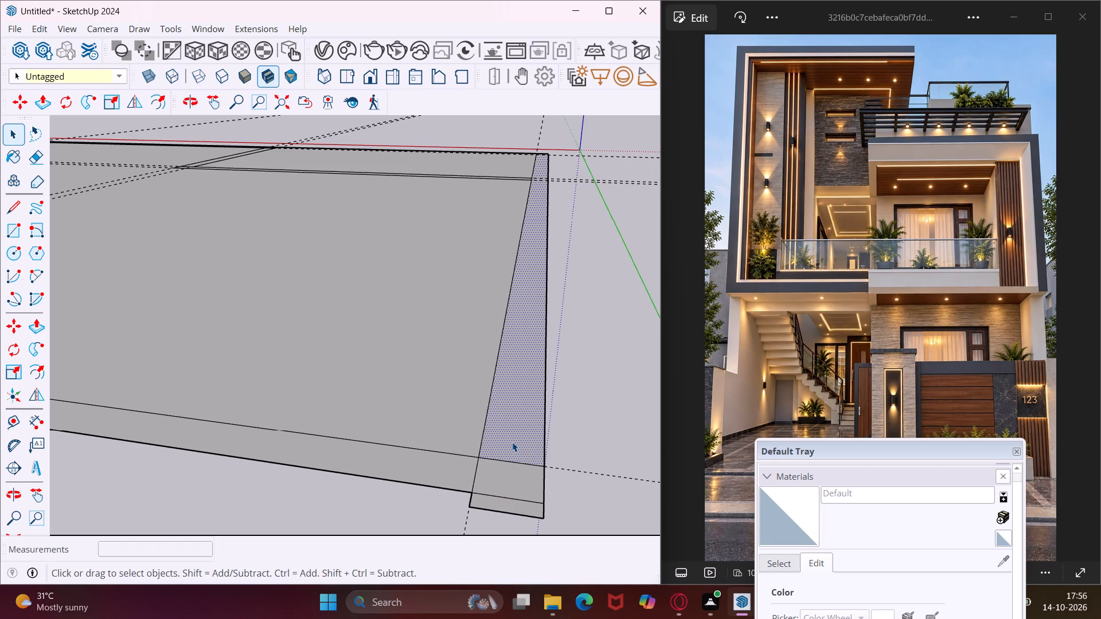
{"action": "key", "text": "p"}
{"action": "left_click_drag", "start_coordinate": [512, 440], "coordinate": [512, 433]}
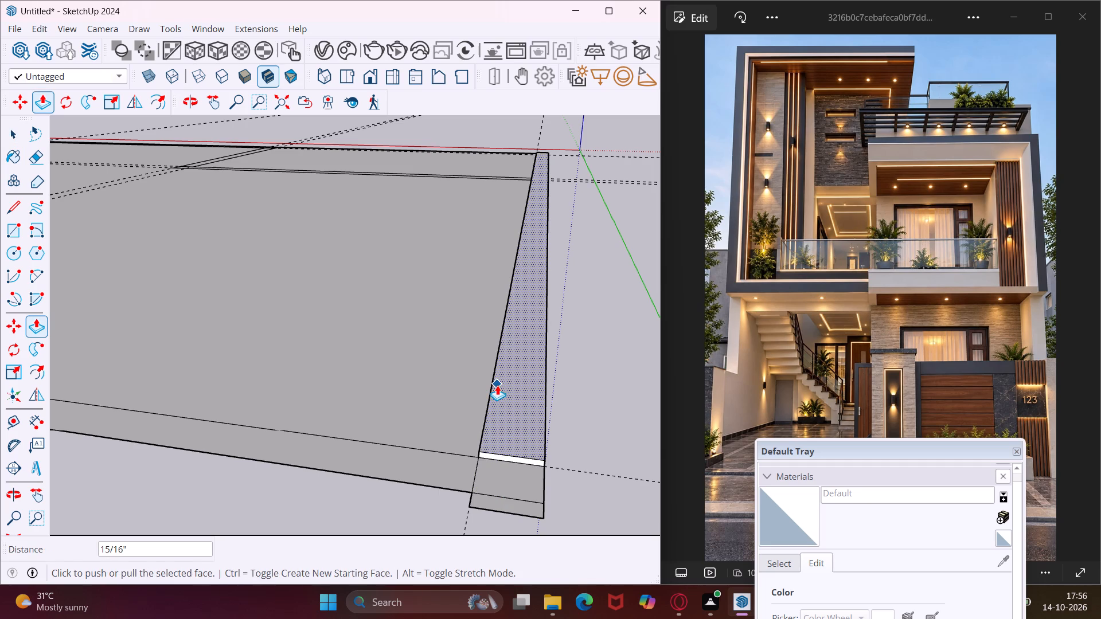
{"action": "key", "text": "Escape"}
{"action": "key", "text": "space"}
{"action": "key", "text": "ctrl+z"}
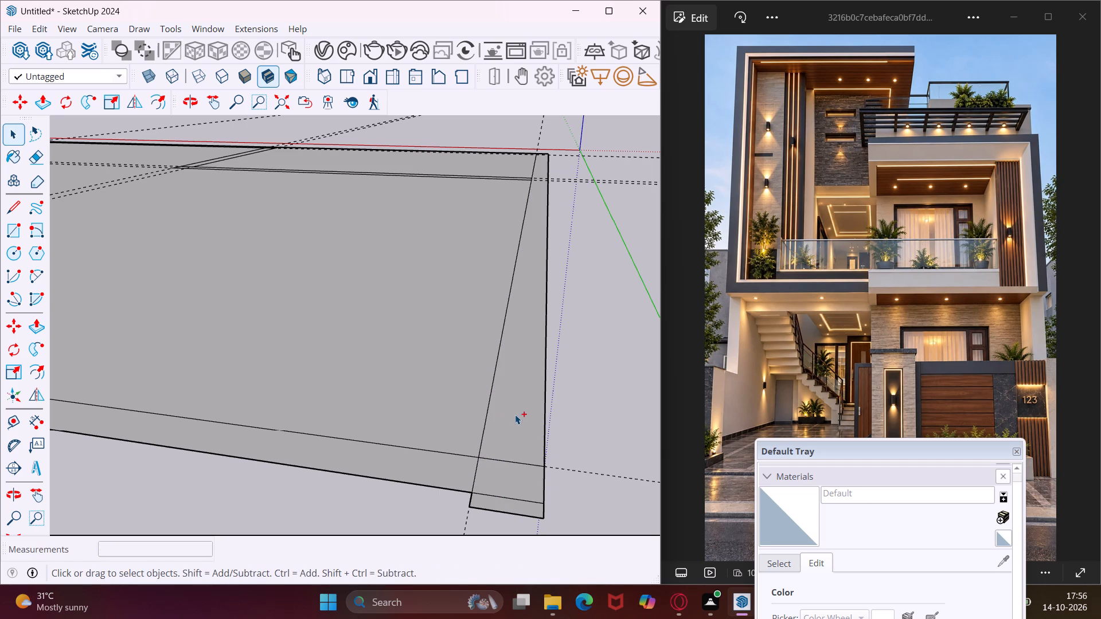
Push/Pull the wall strip beside the green axis up 10' and raise its back corner face to the same height.
{"action": "left_click", "coordinate": [518, 424]}
{"action": "key", "text": "p"}
{"action": "left_click", "coordinate": [518, 424]}
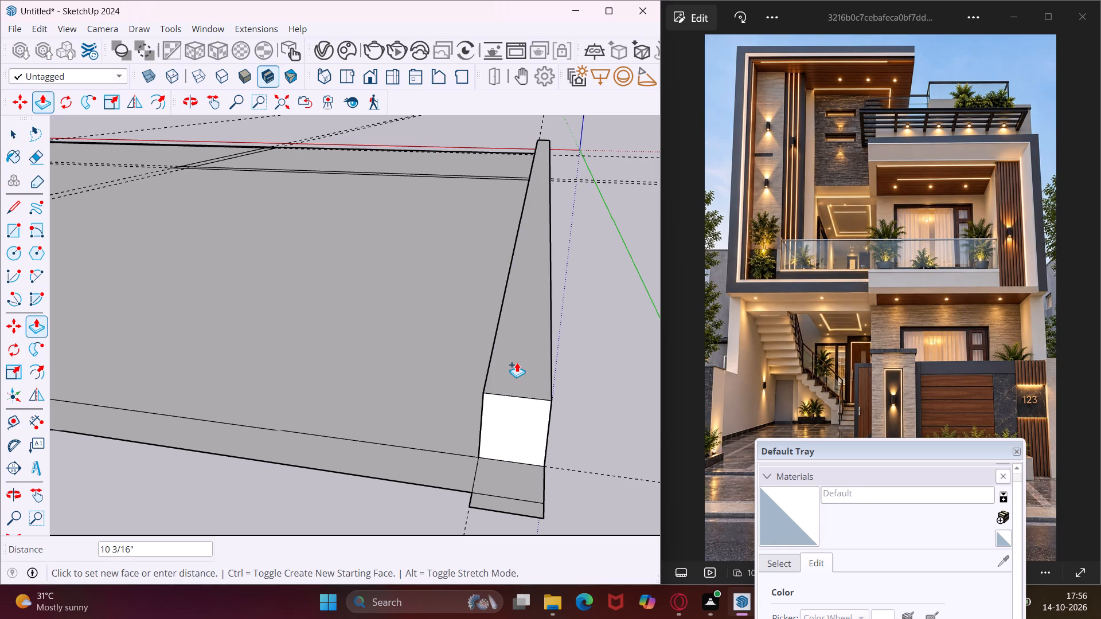
{"action": "type", "text": "10'"}
{"action": "key", "text": "Return"}
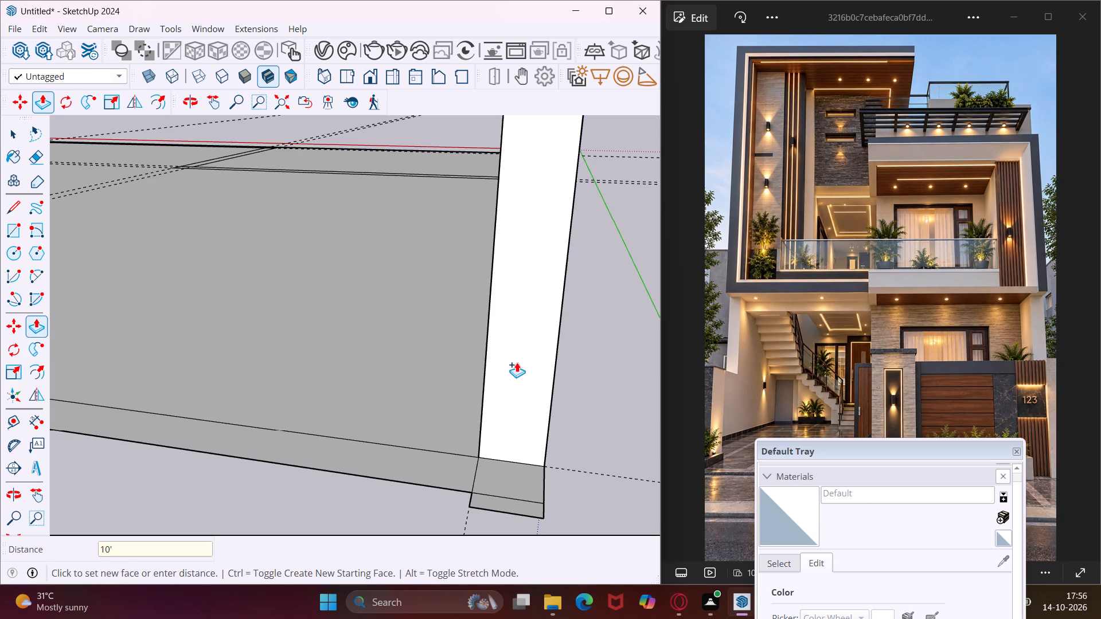
{"action": "left_click", "coordinate": [525, 475]}
{"action": "scroll", "coordinate": [481, 378], "scroll_direction": "down", "scroll_amount": 2}
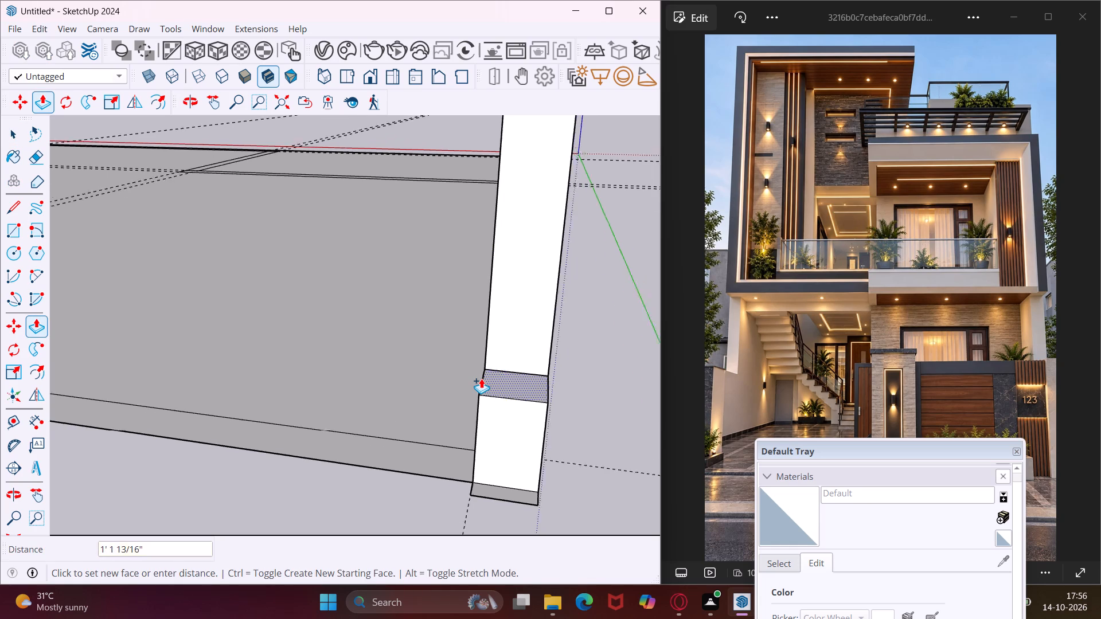
{"action": "scroll", "coordinate": [481, 378], "scroll_direction": "down", "scroll_amount": 19}
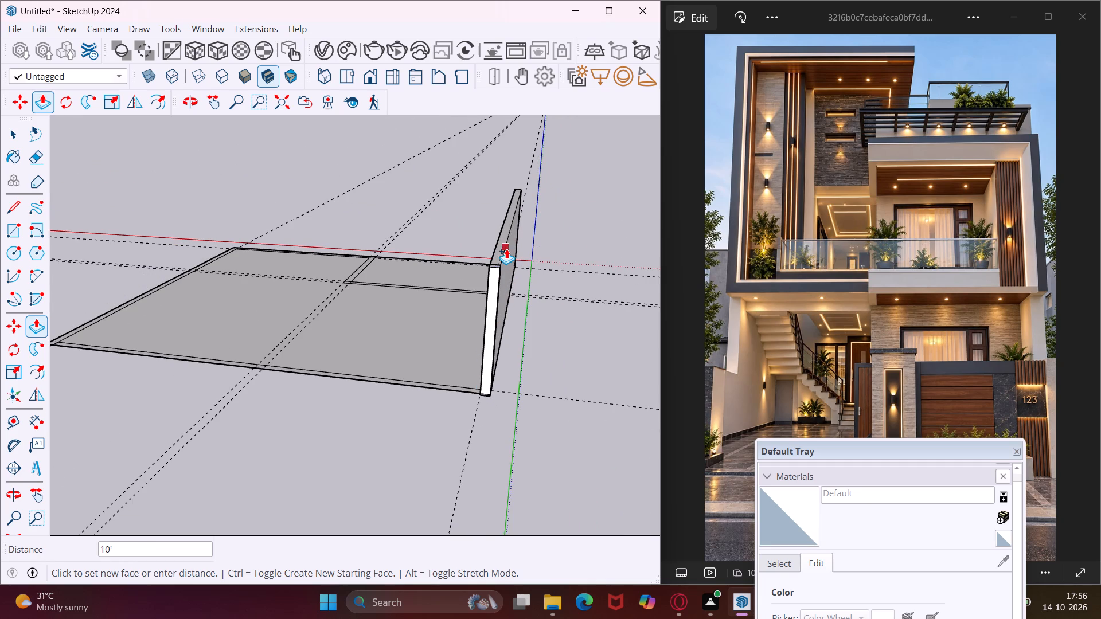
{"action": "left_click", "coordinate": [506, 249]}
Push/Pull the back wall strip up 10', matching the top of the green-axis wall.
{"action": "scroll", "coordinate": [452, 387], "scroll_direction": "up", "scroll_amount": 11}
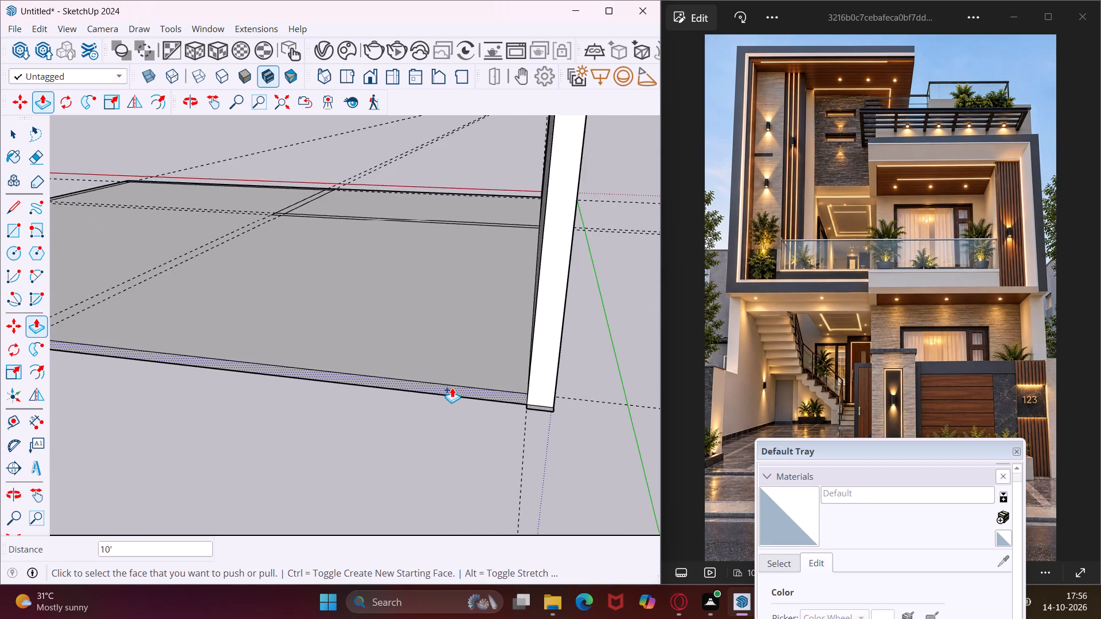
{"action": "scroll", "coordinate": [452, 387], "scroll_direction": "up", "scroll_amount": 2}
{"action": "left_click", "coordinate": [464, 394]}
{"action": "scroll", "coordinate": [431, 361], "scroll_direction": "down", "scroll_amount": 4}
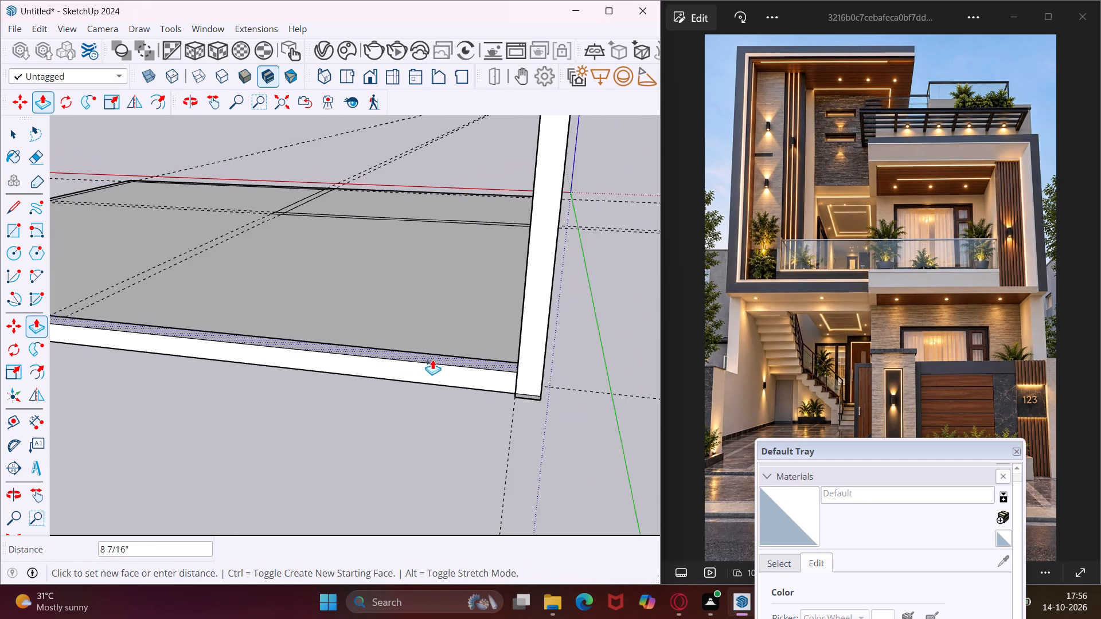
{"action": "scroll", "coordinate": [432, 359], "scroll_direction": "down", "scroll_amount": 10}
{"action": "left_click", "coordinate": [487, 230]}
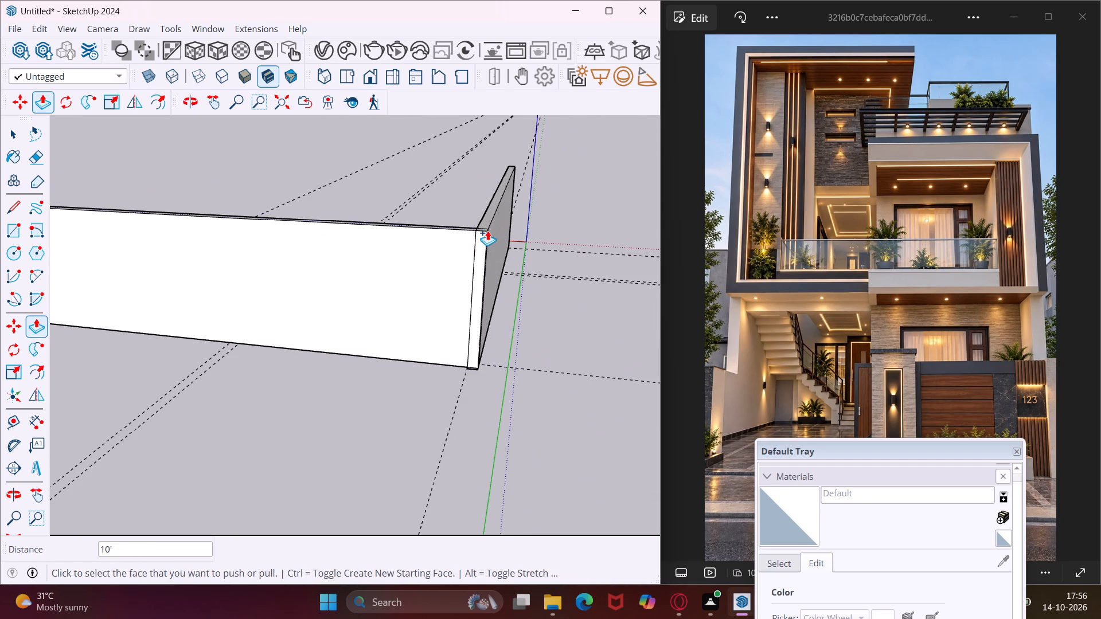
Push/Pull the wall strip opposite the green axis up 10', matching the top of the back wall.
{"action": "middle_click_drag", "start_coordinate": [487, 230], "coordinate": [784, 236]}
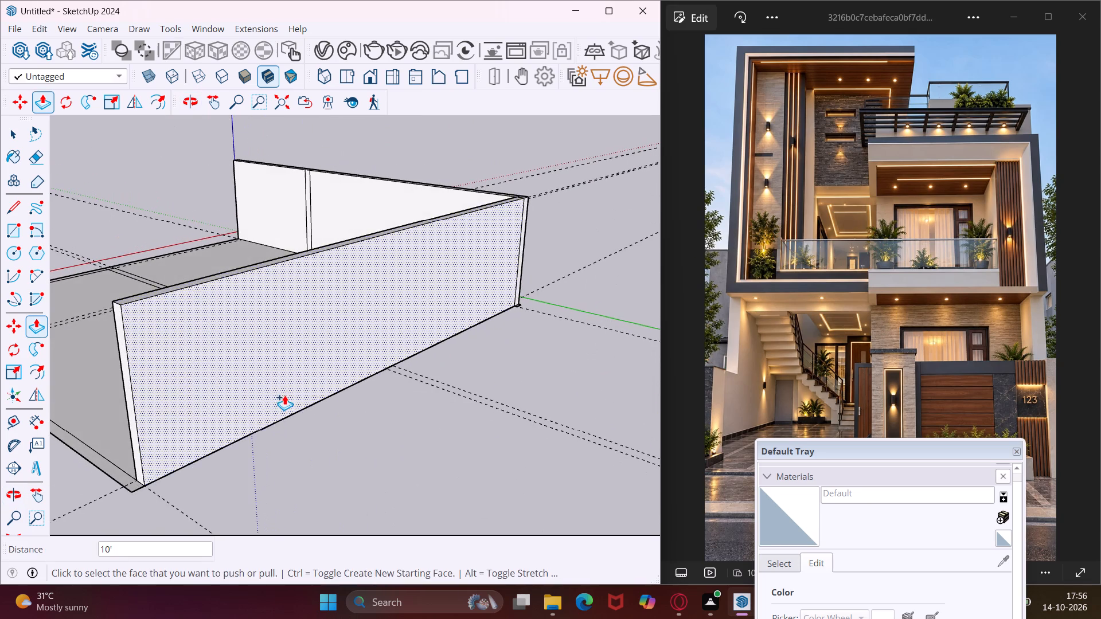
{"action": "middle_click_drag", "start_coordinate": [284, 395], "coordinate": [395, 368]}
{"action": "scroll", "coordinate": [330, 464], "scroll_direction": "up", "scroll_amount": 6}
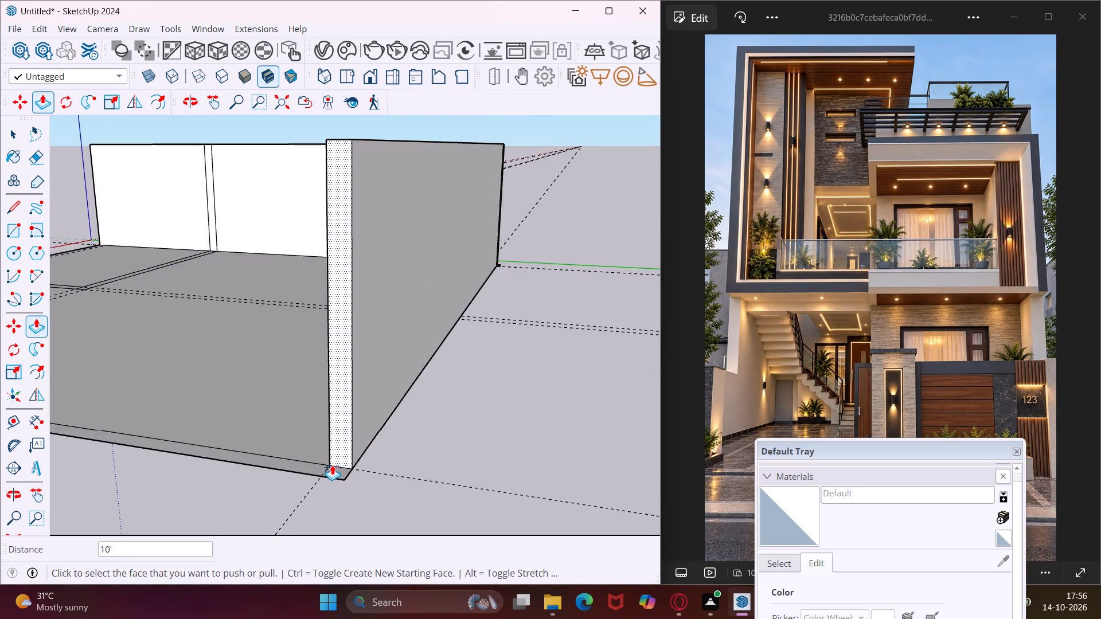
{"action": "scroll", "coordinate": [332, 465], "scroll_direction": "up", "scroll_amount": 3}
{"action": "left_click", "coordinate": [332, 477]}
{"action": "scroll", "coordinate": [322, 409], "scroll_direction": "down", "scroll_amount": 10}
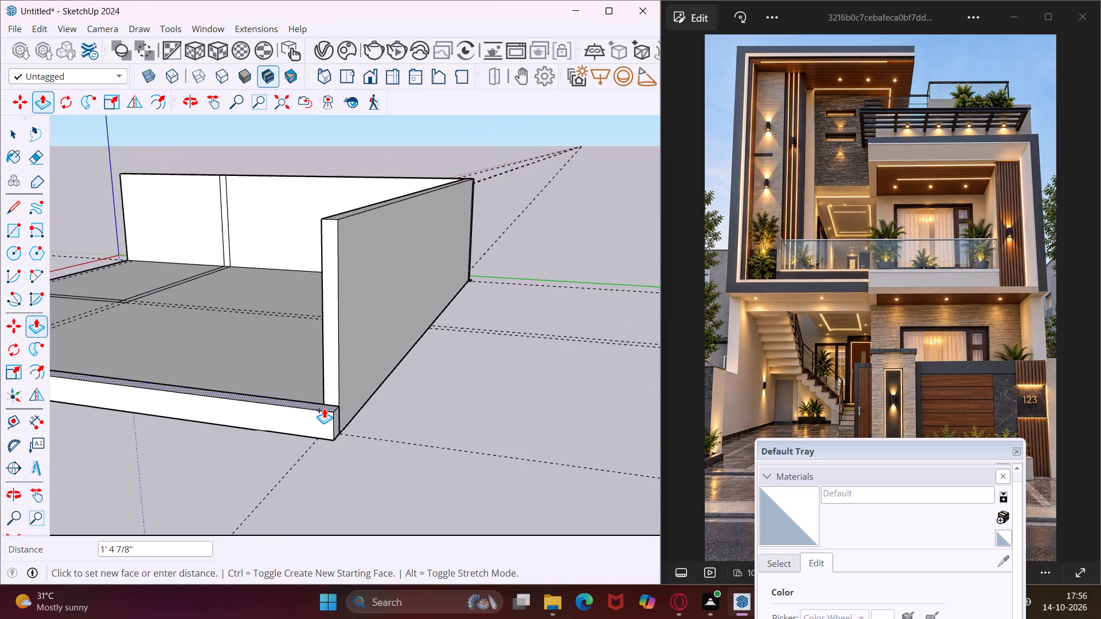
{"action": "scroll", "coordinate": [324, 408], "scroll_direction": "down", "scroll_amount": 3}
{"action": "left_click", "coordinate": [337, 264]}
Push/Pull the front wall strip up 10', matching the top of the adjoining side wall.
{"action": "scroll", "coordinate": [337, 264], "scroll_direction": "up", "scroll_amount": 1}
{"action": "middle_click_drag", "start_coordinate": [337, 264], "coordinate": [376, 265]}
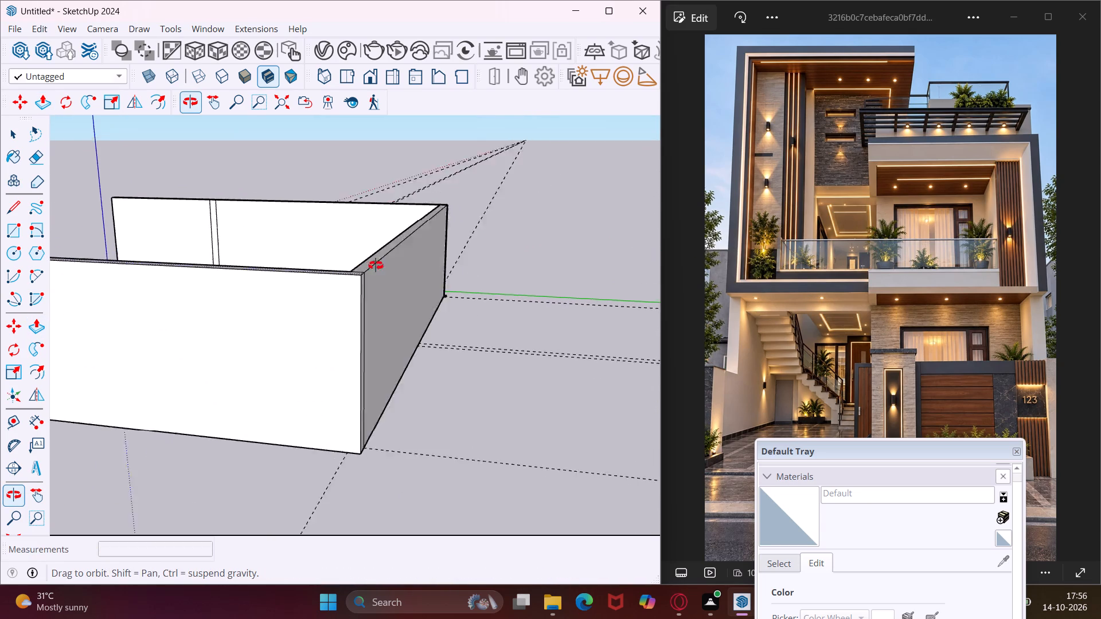
{"action": "middle_click_drag", "start_coordinate": [376, 265], "coordinate": [729, 222]}
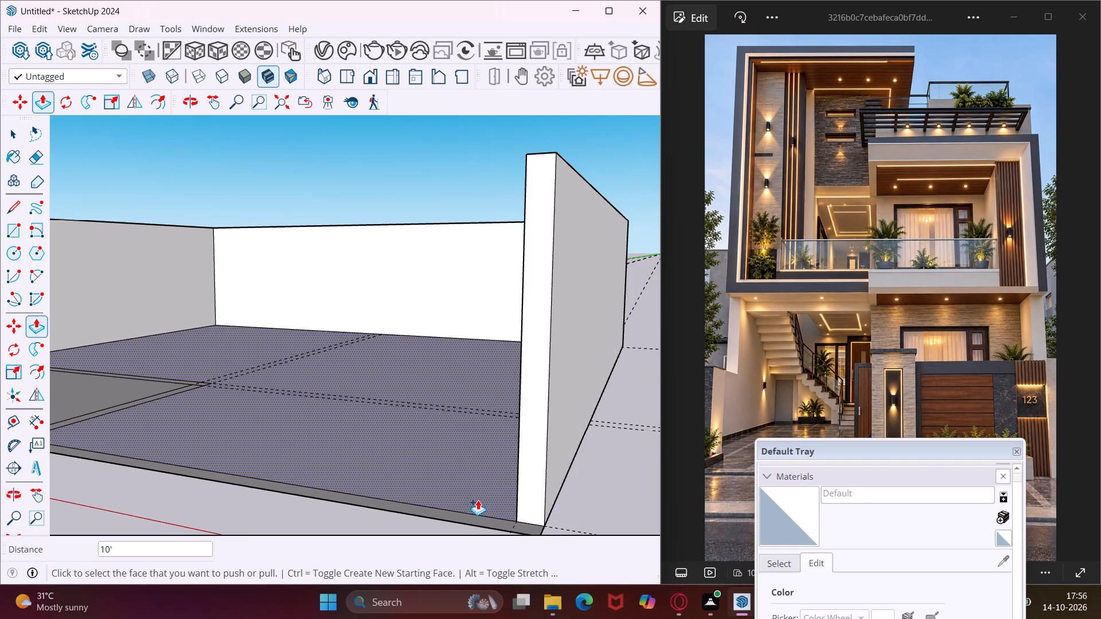
{"action": "scroll", "coordinate": [503, 522], "scroll_direction": "up", "scroll_amount": 9}
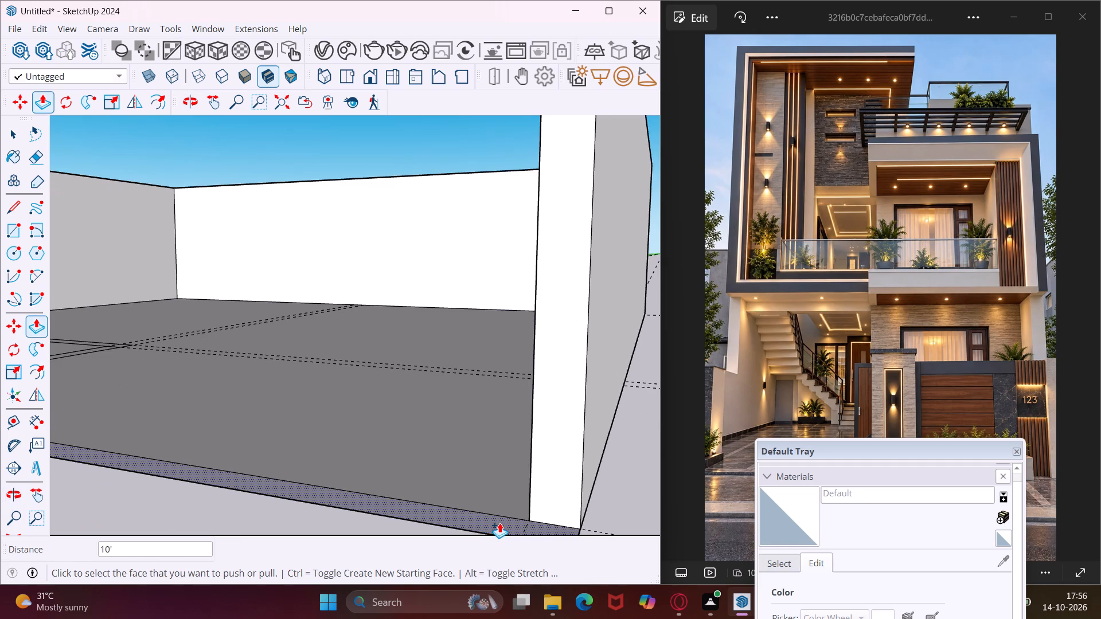
{"action": "left_click", "coordinate": [499, 523]}
{"action": "scroll", "coordinate": [474, 453], "scroll_direction": "down", "scroll_amount": 13}
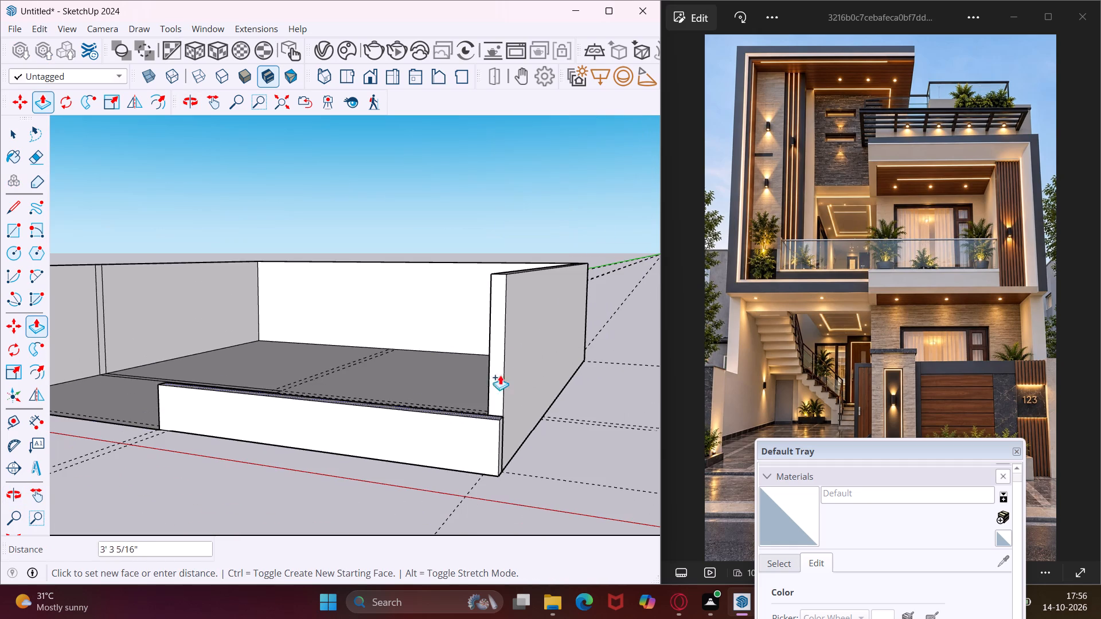
{"action": "left_click", "coordinate": [514, 273]}
Push/Pull the L-shaped wall's leg that meets the front wall up 10', matching the front wall's top.
{"action": "middle_click_drag", "start_coordinate": [514, 274], "coordinate": [620, 276]}
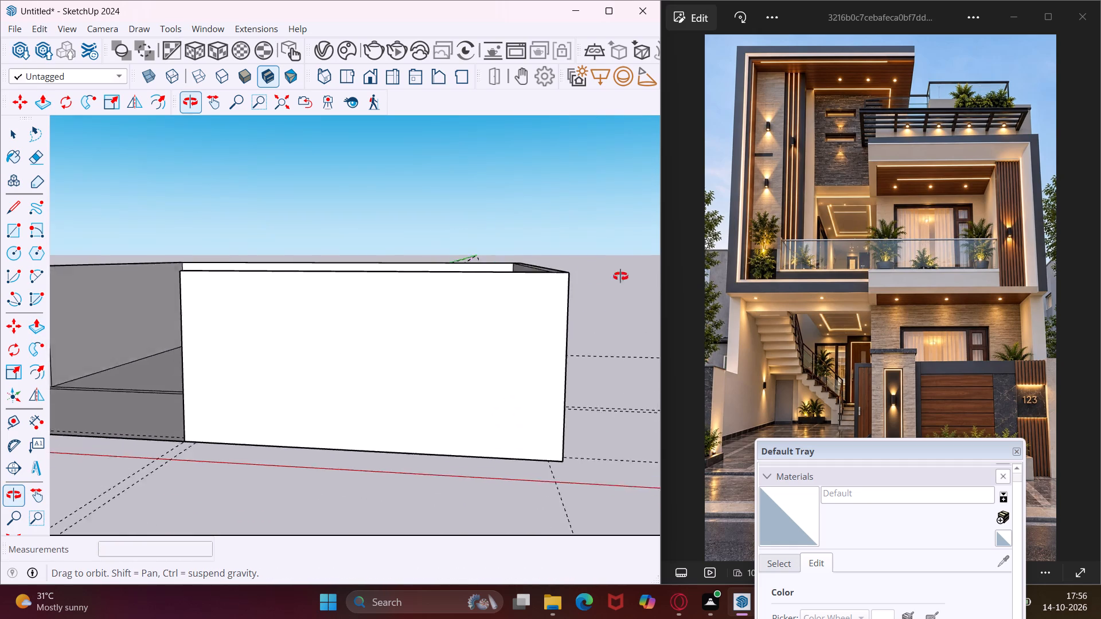
{"action": "middle_click_drag", "start_coordinate": [620, 276], "coordinate": [728, 380]}
{"action": "scroll", "coordinate": [282, 485], "scroll_direction": "up", "scroll_amount": 8}
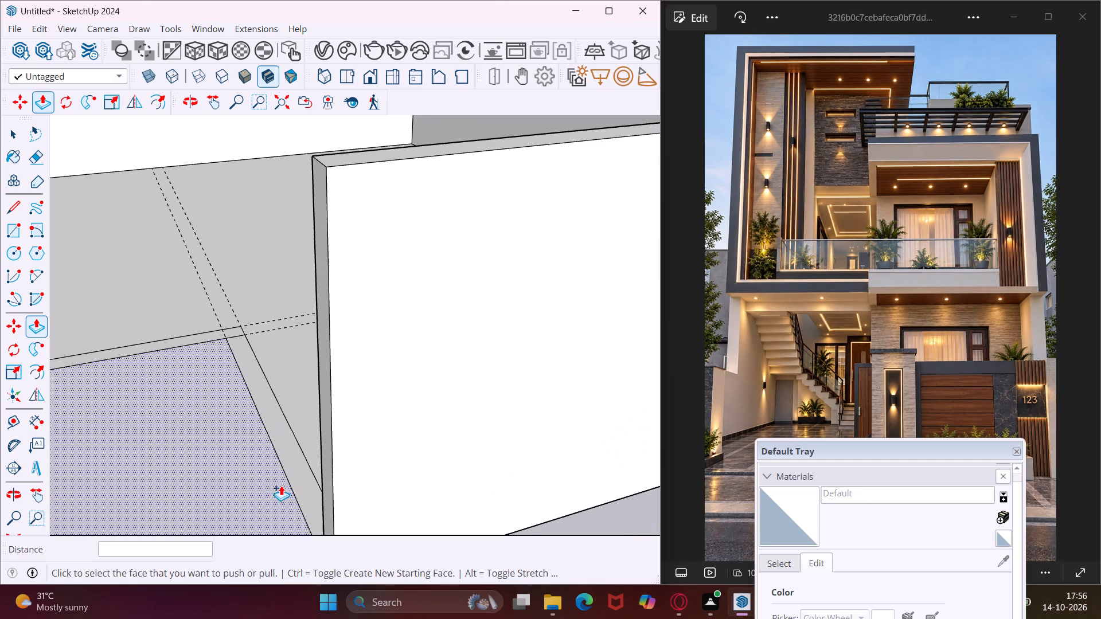
{"action": "left_click", "coordinate": [313, 482]}
{"action": "scroll", "coordinate": [296, 441], "scroll_direction": "down", "scroll_amount": 6}
{"action": "scroll", "coordinate": [296, 441], "scroll_direction": "up", "scroll_amount": 1}
{"action": "scroll", "coordinate": [296, 441], "scroll_direction": "down", "scroll_amount": 3}
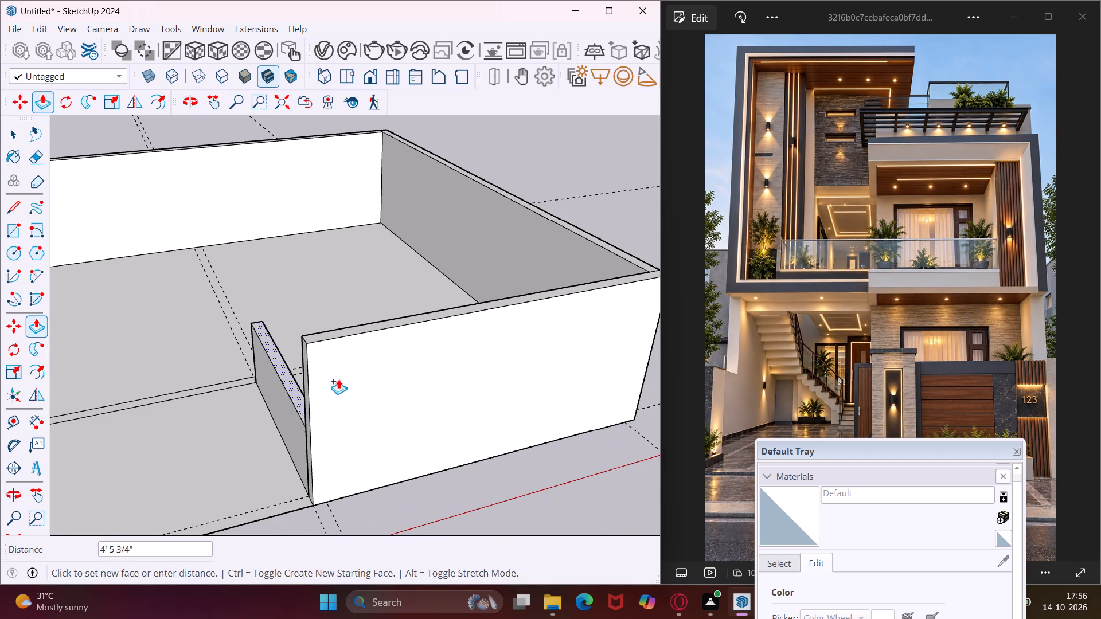
{"action": "left_click", "coordinate": [358, 335]}
Push/Pull the L-shaped wall's other leg, running to the green-axis wall, up 10' to match the adjoining wall's top.
{"action": "scroll", "coordinate": [265, 374], "scroll_direction": "up", "scroll_amount": 5}
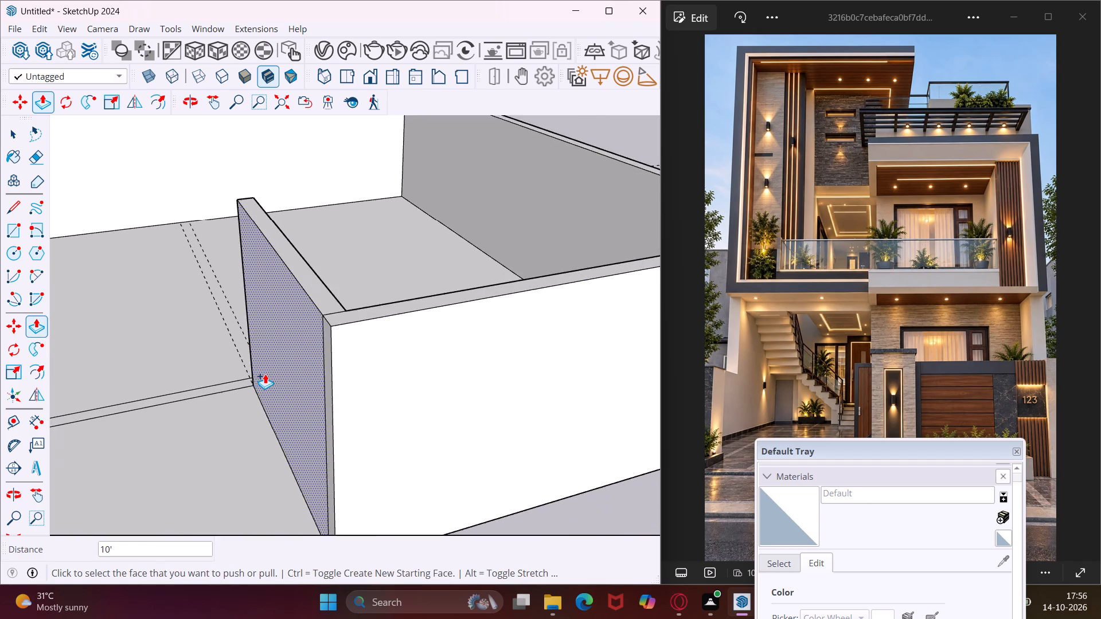
{"action": "scroll", "coordinate": [265, 374], "scroll_direction": "up", "scroll_amount": 9}
{"action": "left_click", "coordinate": [236, 388]}
{"action": "scroll", "coordinate": [232, 365], "scroll_direction": "down", "scroll_amount": 4}
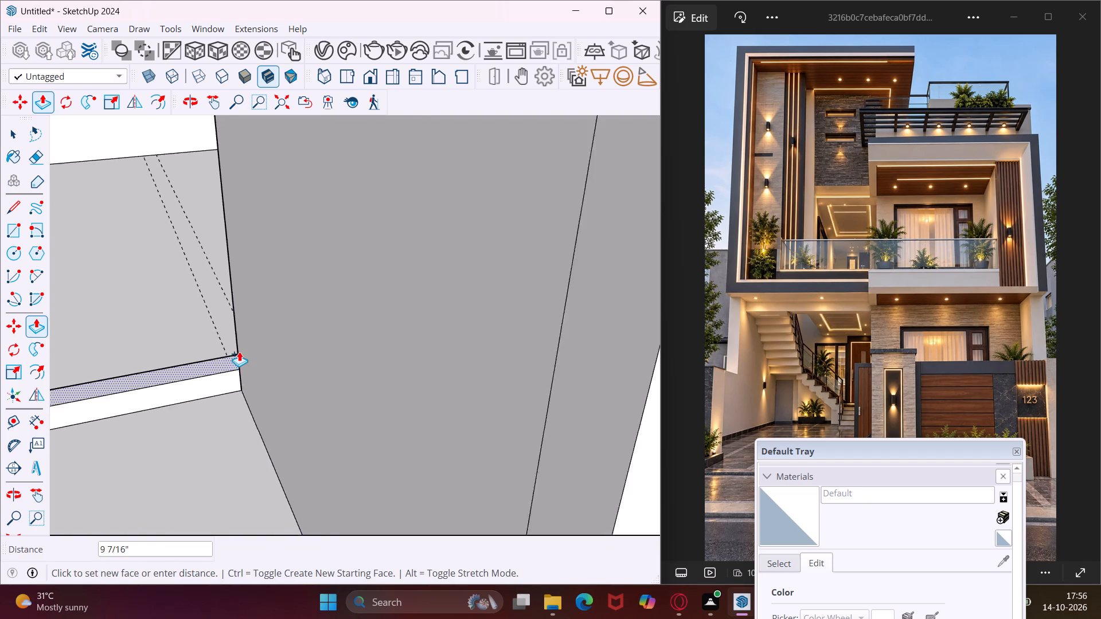
{"action": "scroll", "coordinate": [239, 351], "scroll_direction": "down", "scroll_amount": 10}
{"action": "left_click", "coordinate": [278, 296]}
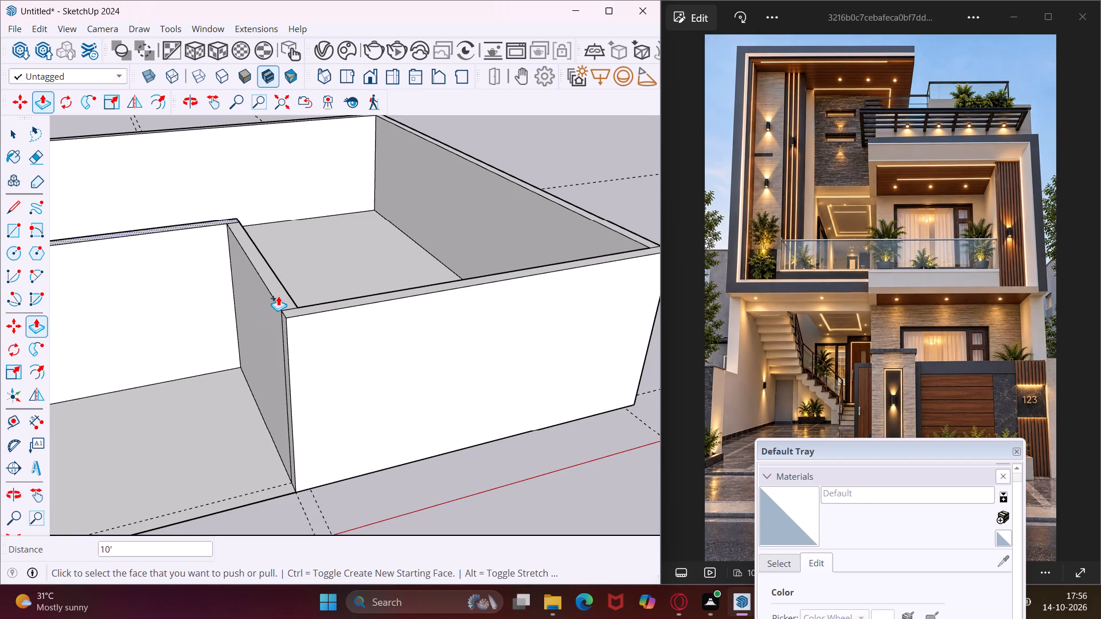
{"action": "key", "text": "Escape"}
{"action": "key", "text": "space"}
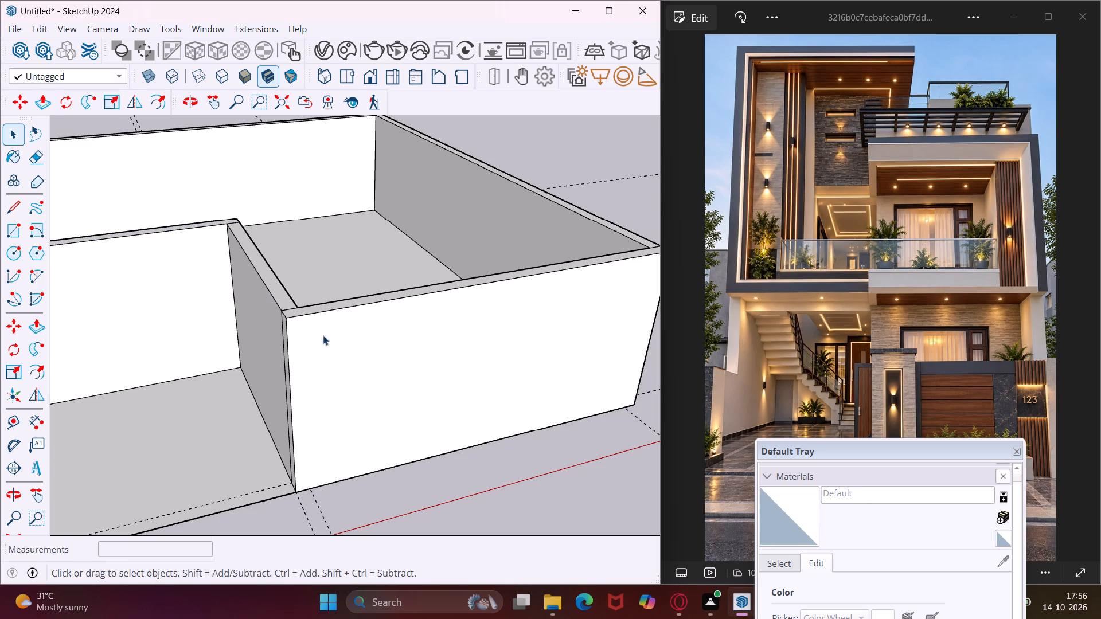
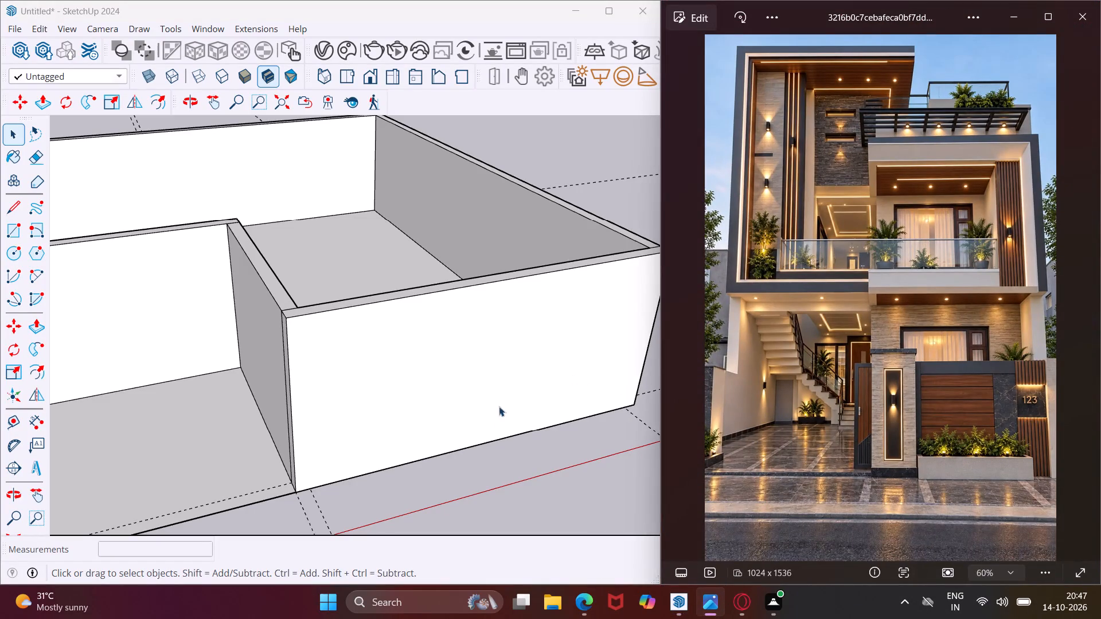
Delete all construction guides from the model.
{"action": "left_click", "coordinate": [498, 457]}
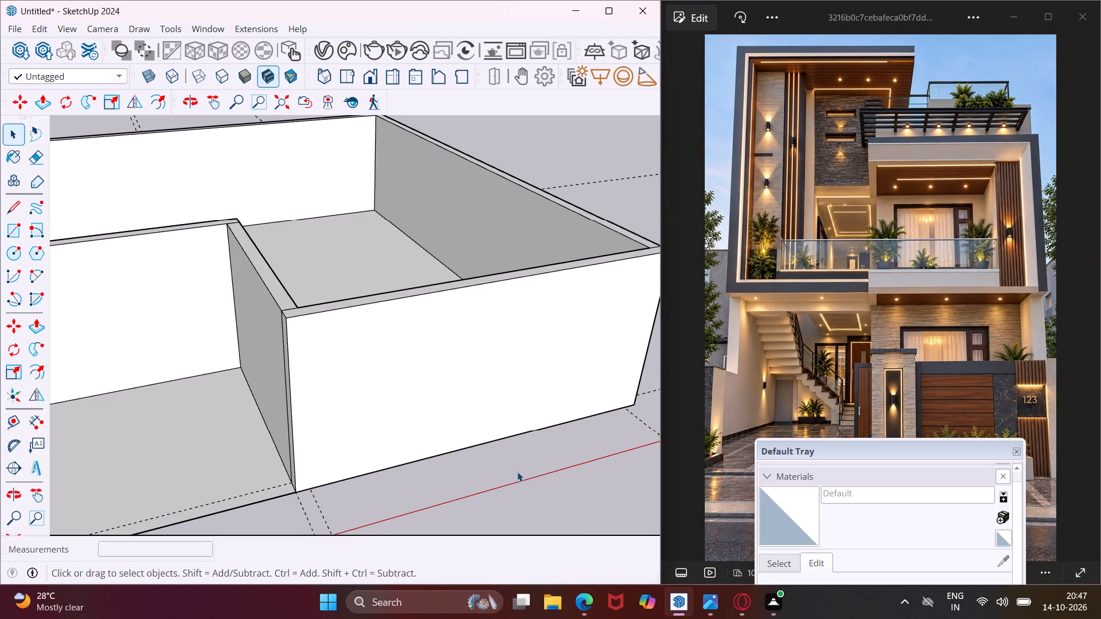
{"action": "middle_click_drag", "start_coordinate": [522, 480], "coordinate": [494, 437]}
{"action": "scroll", "coordinate": [493, 436], "scroll_direction": "down", "scroll_amount": 5}
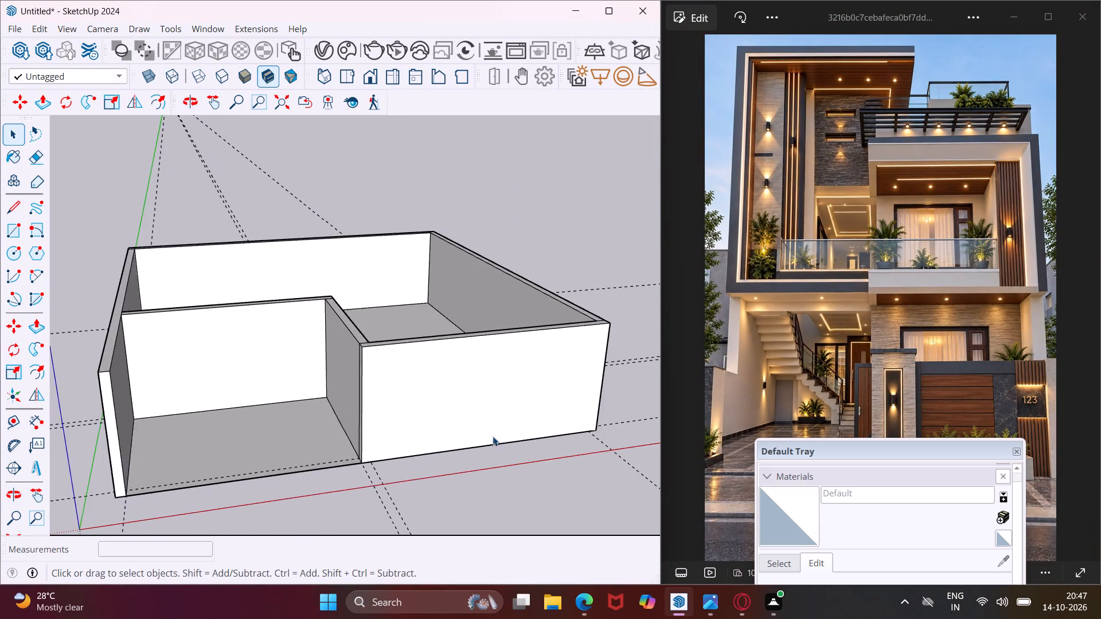
{"action": "scroll", "coordinate": [493, 436], "scroll_direction": "down", "scroll_amount": 3}
{"action": "middle_click_drag", "start_coordinate": [455, 440], "coordinate": [405, 421]}
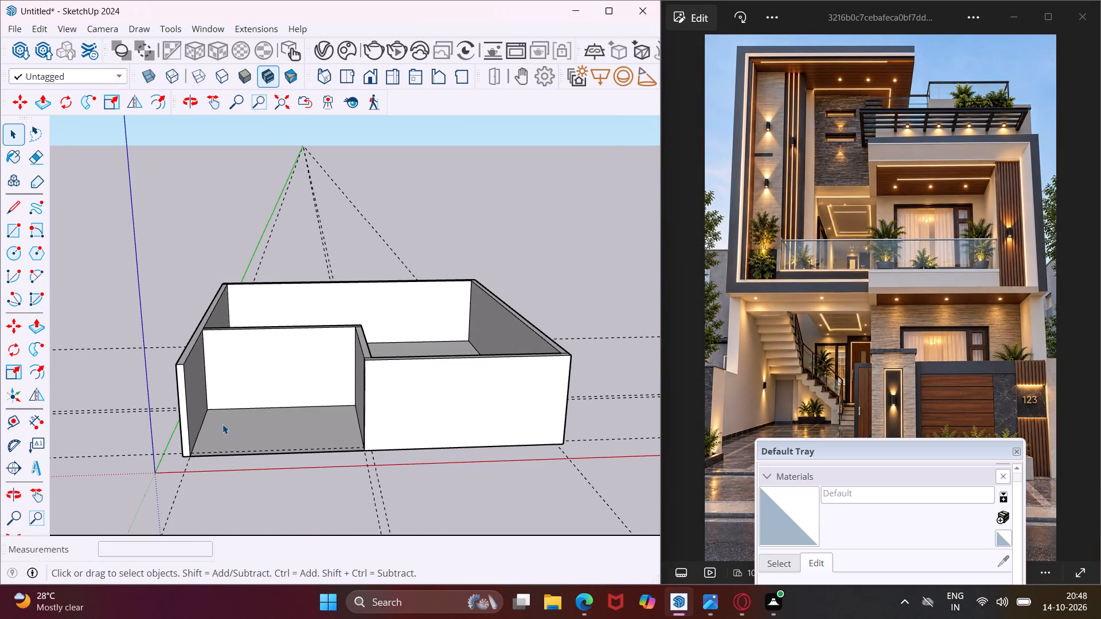
{"action": "middle_click_drag", "start_coordinate": [258, 424], "coordinate": [248, 379]}
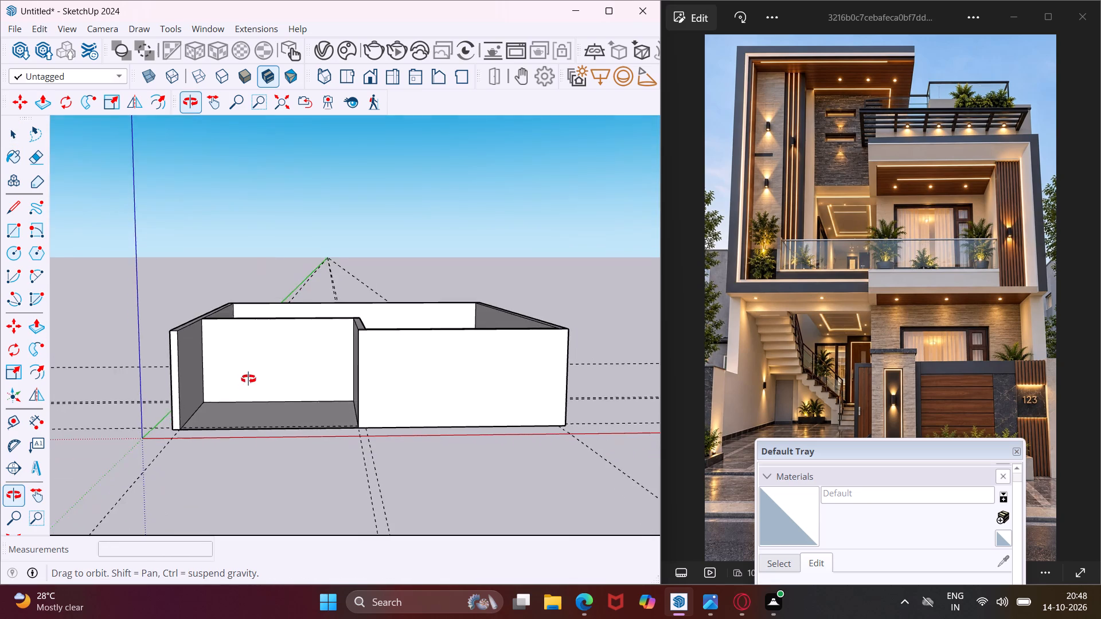
{"action": "middle_click_drag", "start_coordinate": [248, 379], "coordinate": [154, 448]}
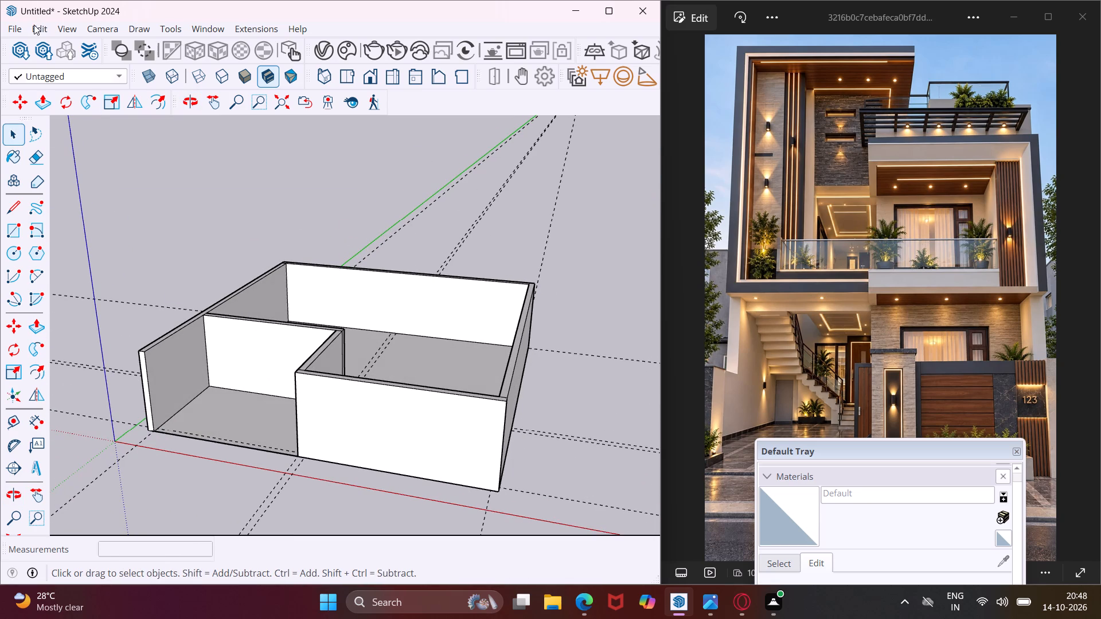
{"action": "left_click", "coordinate": [34, 25]}
{"action": "left_click", "coordinate": [111, 177]}
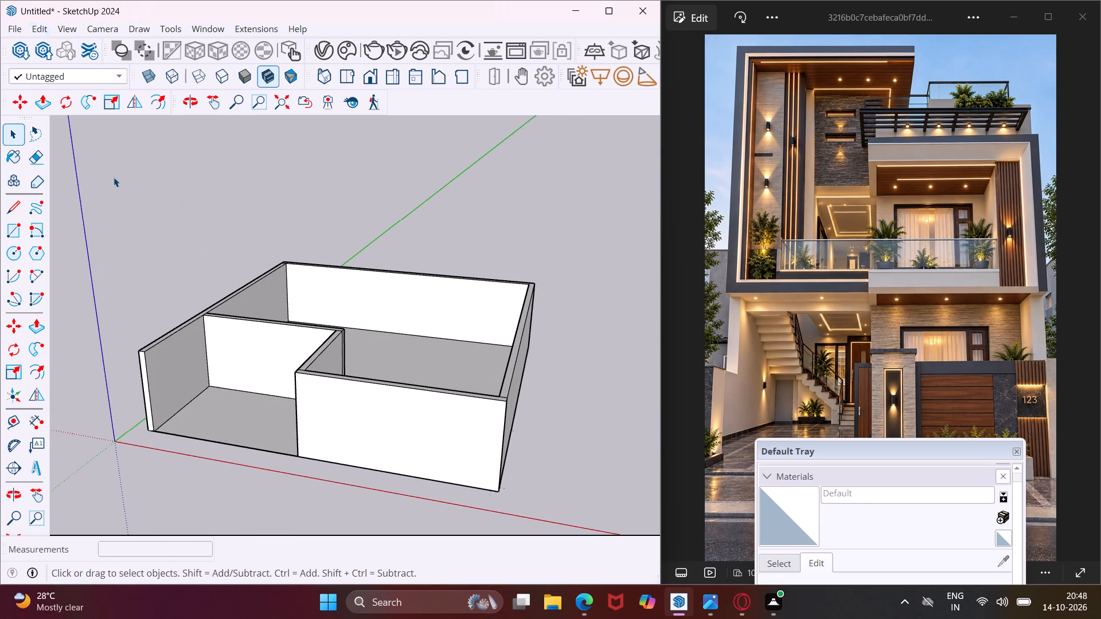
Place two vertical guides on the front wall: one about 3' 5" from its edge beside the recess, the other 8' beyond it.
{"action": "scroll", "coordinate": [401, 402], "scroll_direction": "up", "scroll_amount": 4}
{"action": "middle_click_drag", "start_coordinate": [401, 402], "coordinate": [360, 418]}
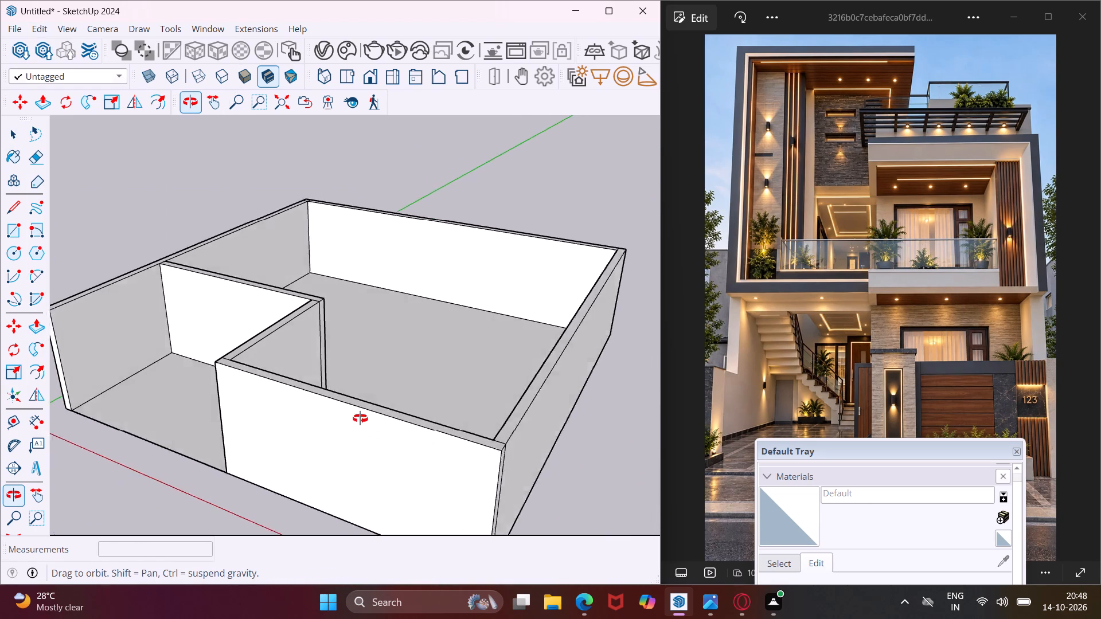
{"action": "middle_click_drag", "start_coordinate": [360, 418], "coordinate": [445, 348]}
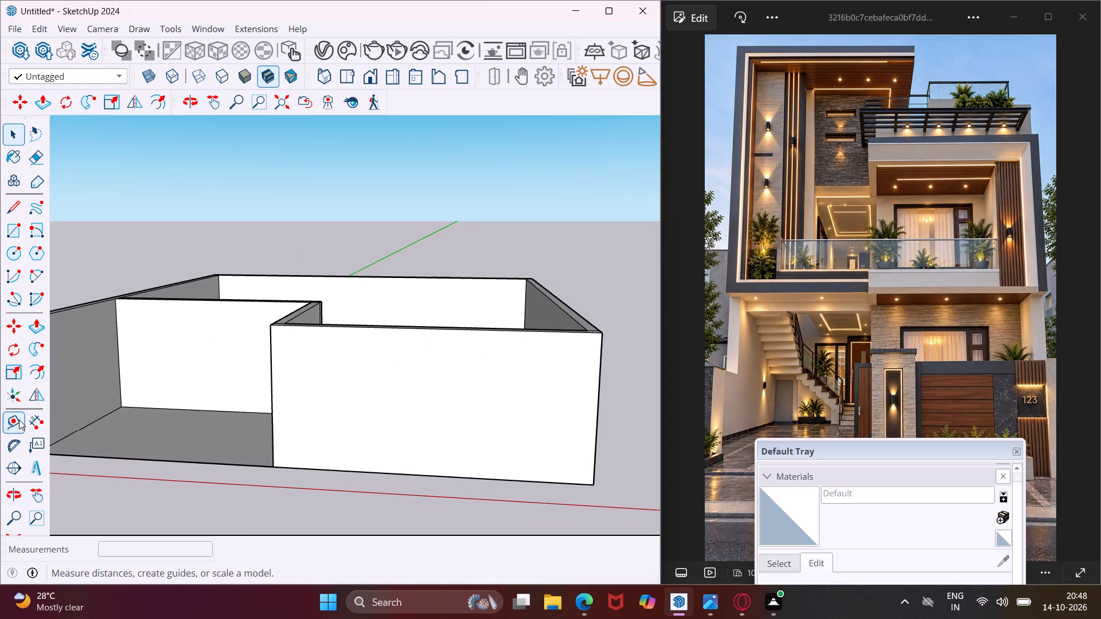
{"action": "left_click", "coordinate": [20, 421]}
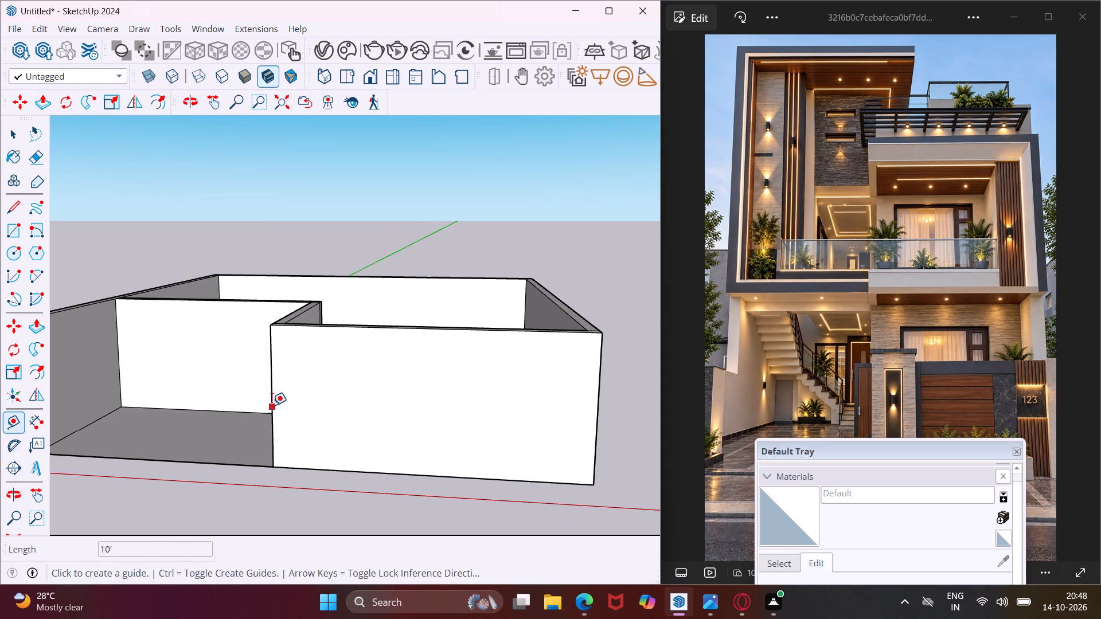
{"action": "left_click", "coordinate": [271, 404]}
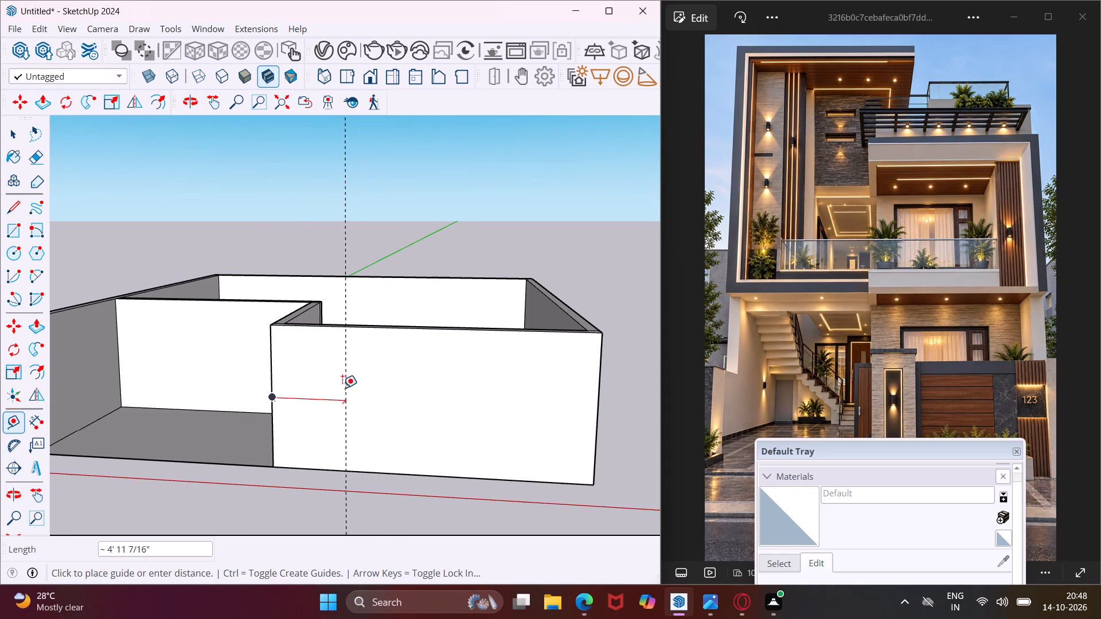
{"action": "left_click", "coordinate": [321, 381]}
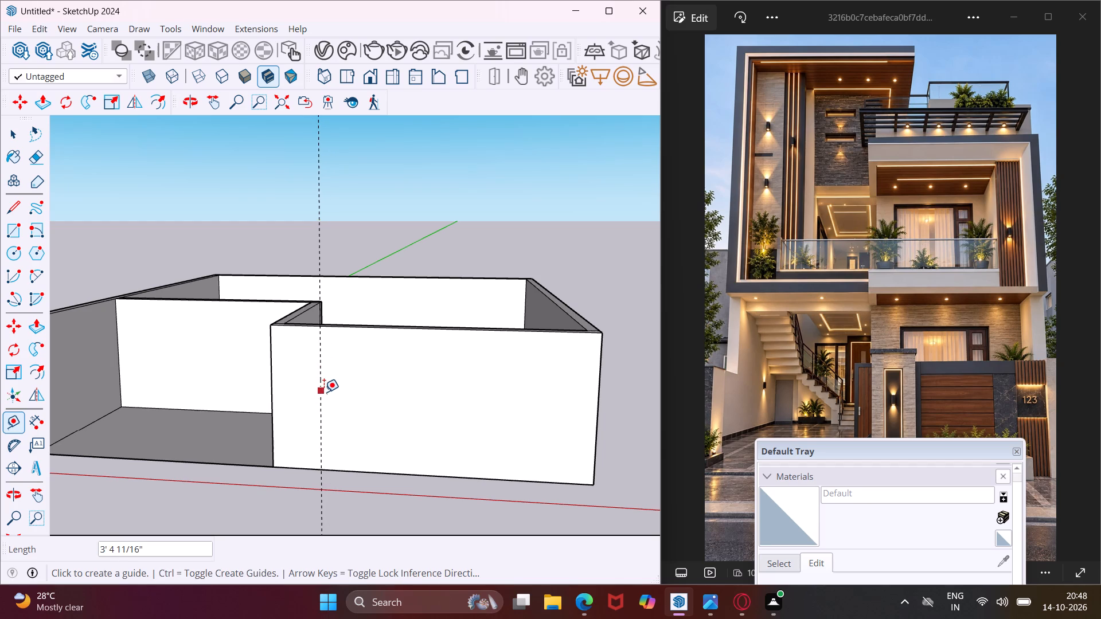
{"action": "left_click", "coordinate": [321, 425]}
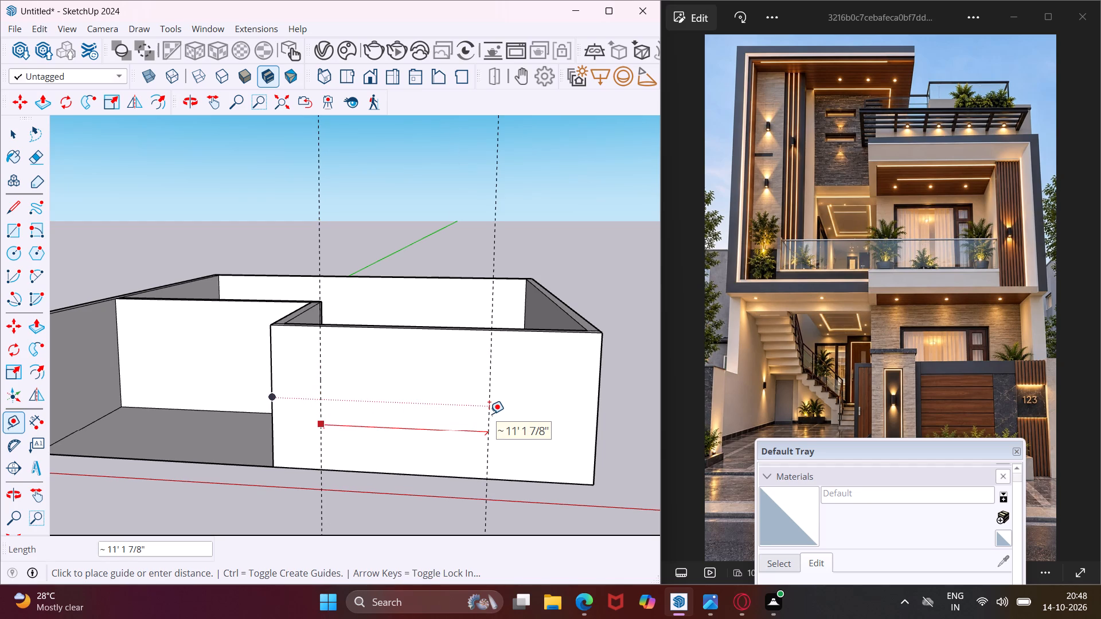
{"action": "type", "text": "8'"}
{"action": "key", "text": "Return"}
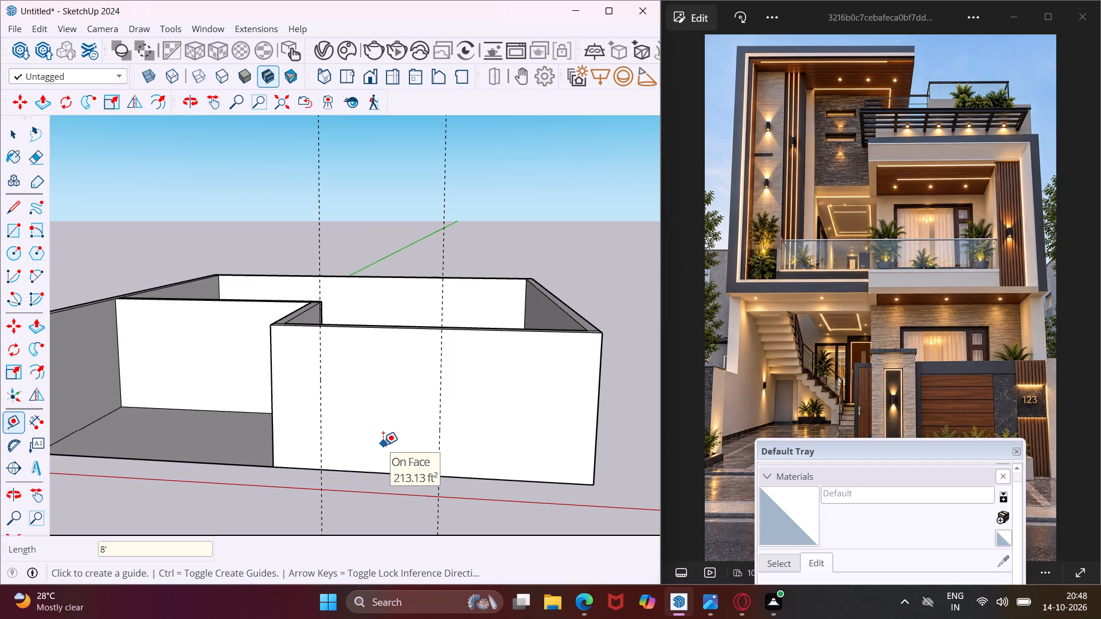
{"action": "key", "text": "Escape"}
{"action": "key", "text": "space"}
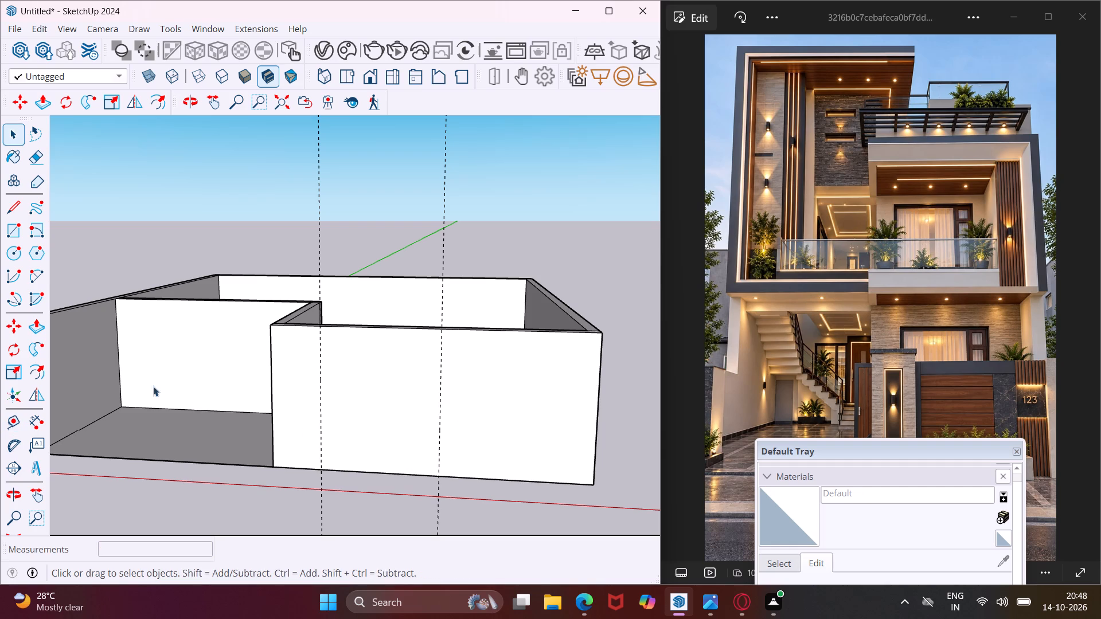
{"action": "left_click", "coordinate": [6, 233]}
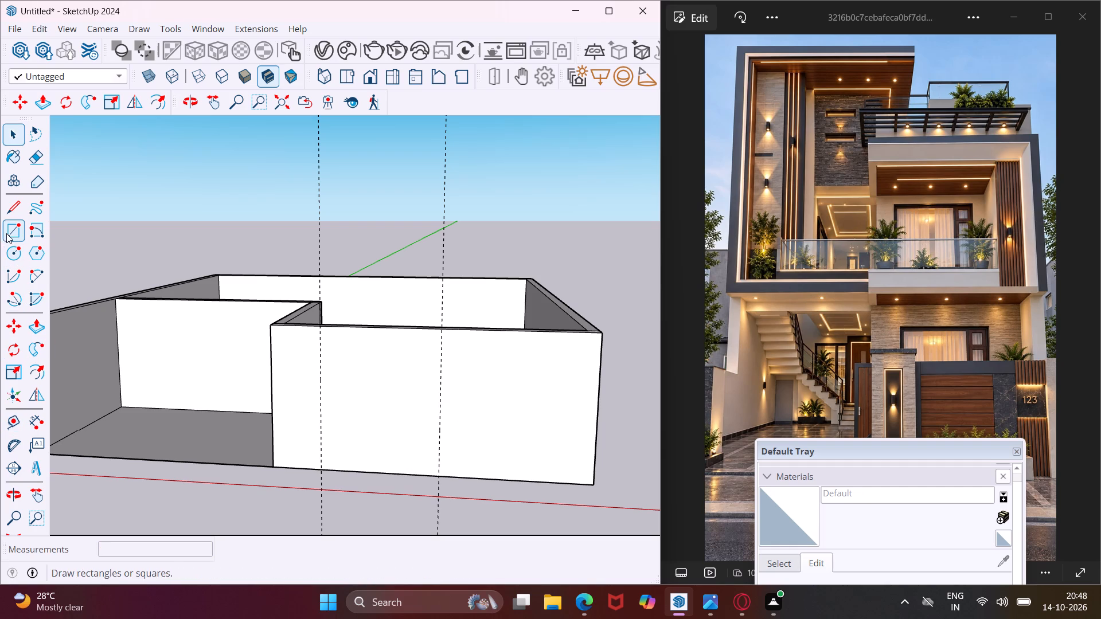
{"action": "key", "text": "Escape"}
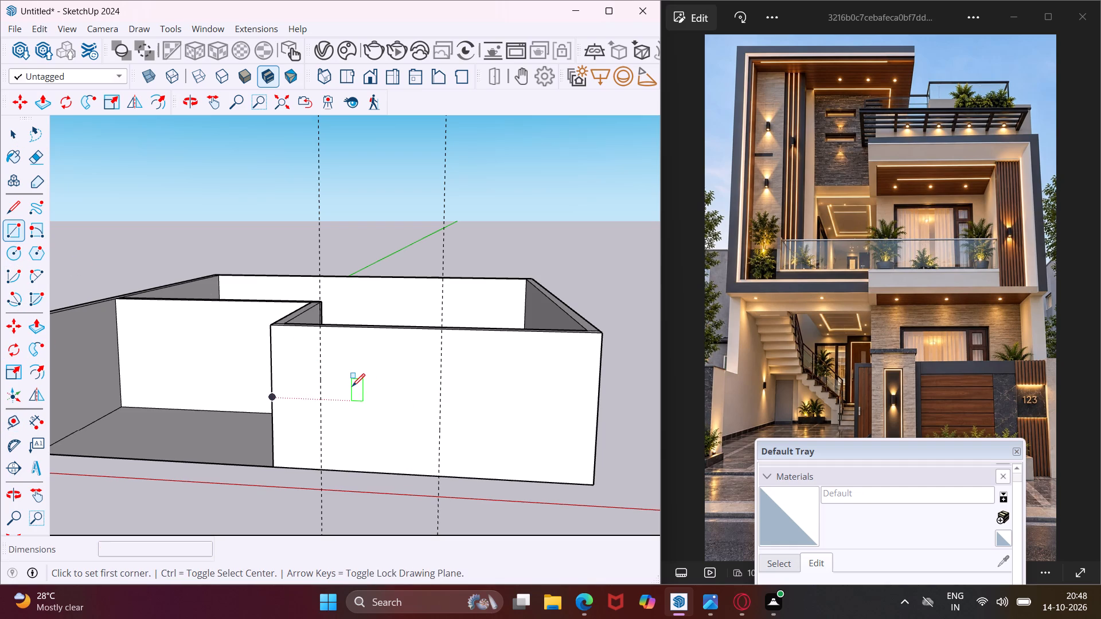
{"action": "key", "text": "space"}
Place horizontal guides across the front wall, 2' below its top edge and 1' above its bottom edge.
{"action": "left_click", "coordinate": [8, 426]}
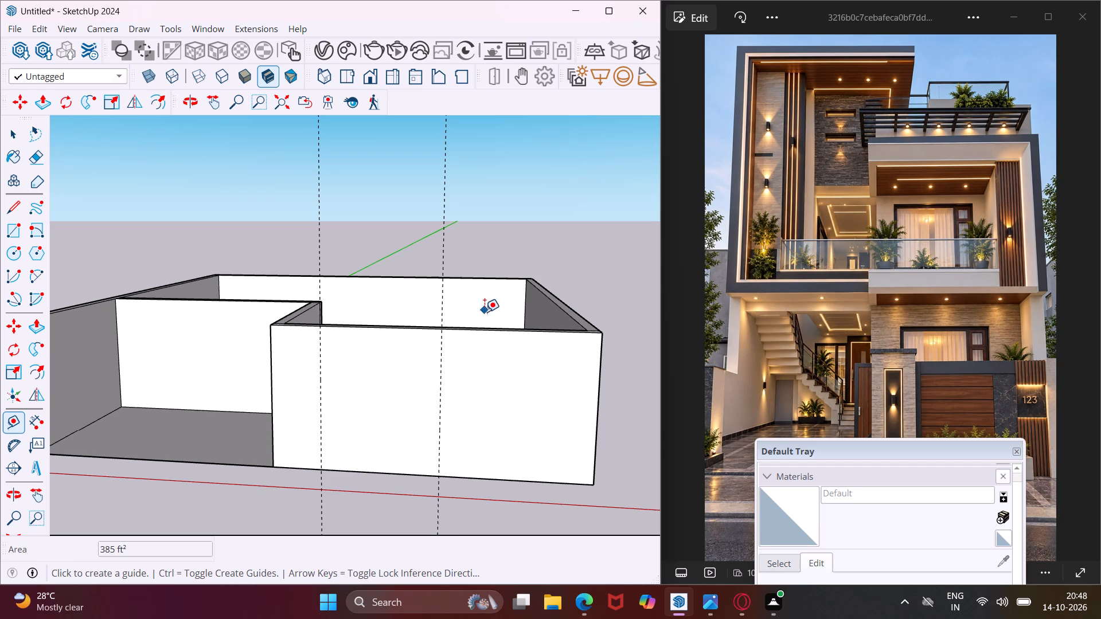
{"action": "left_click", "coordinate": [410, 331]}
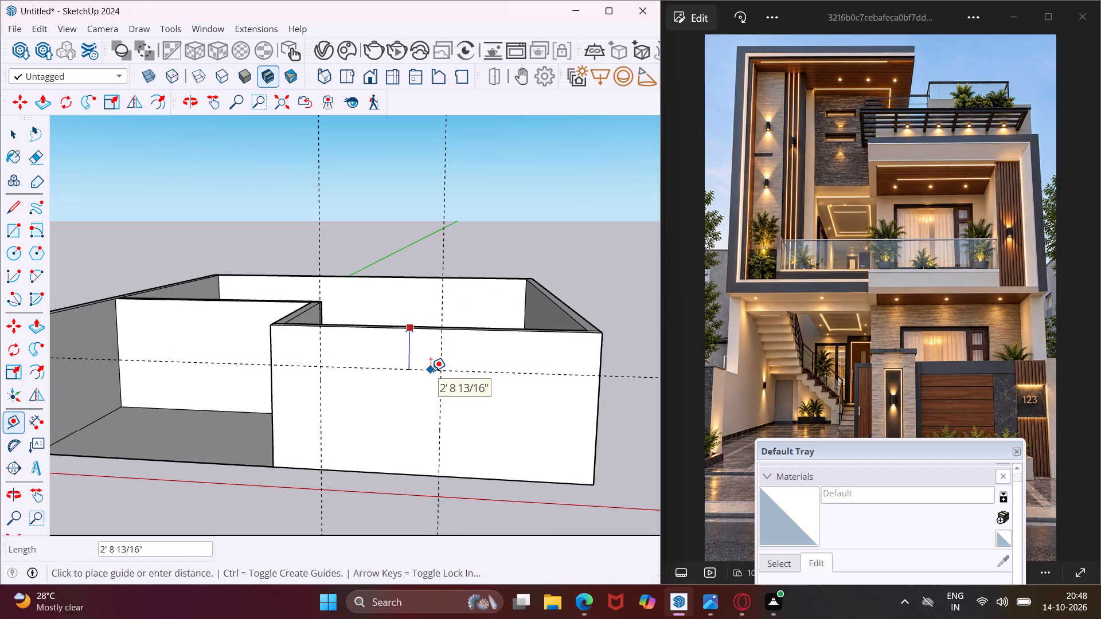
{"action": "type", "text": "2'"}
{"action": "key", "text": "Return"}
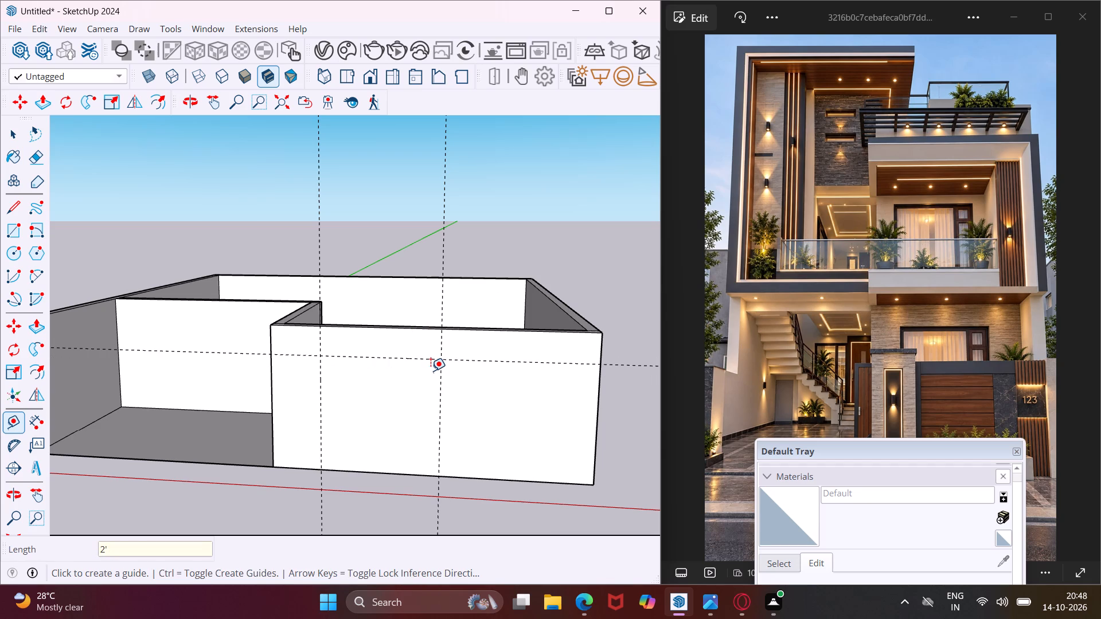
{"action": "left_click", "coordinate": [387, 472]}
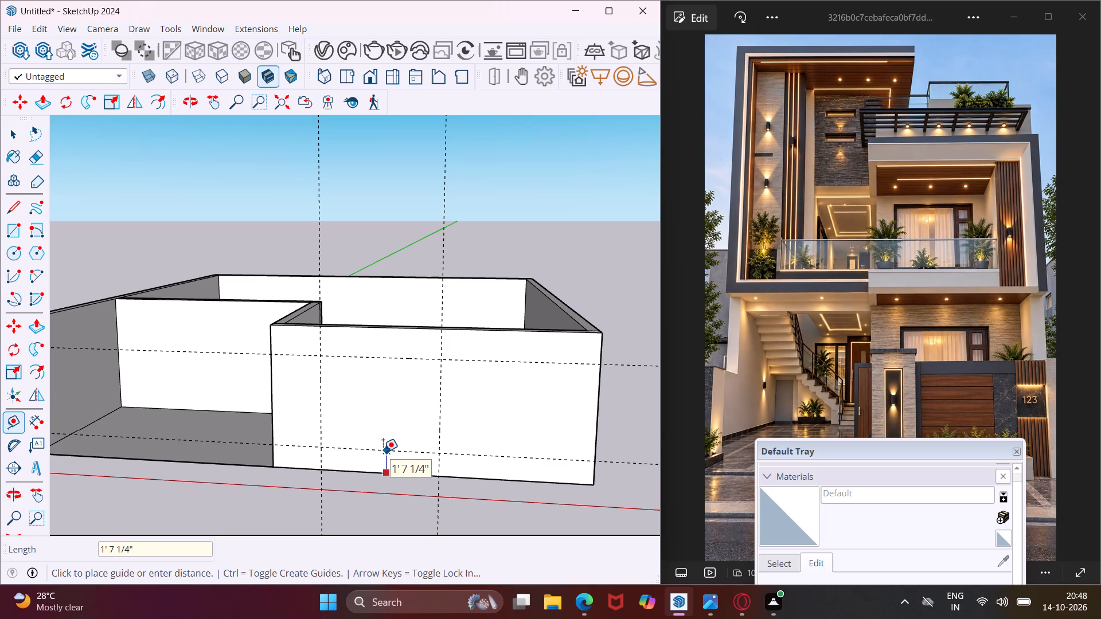
{"action": "type", "text": "1'"}
{"action": "key", "text": "Return"}
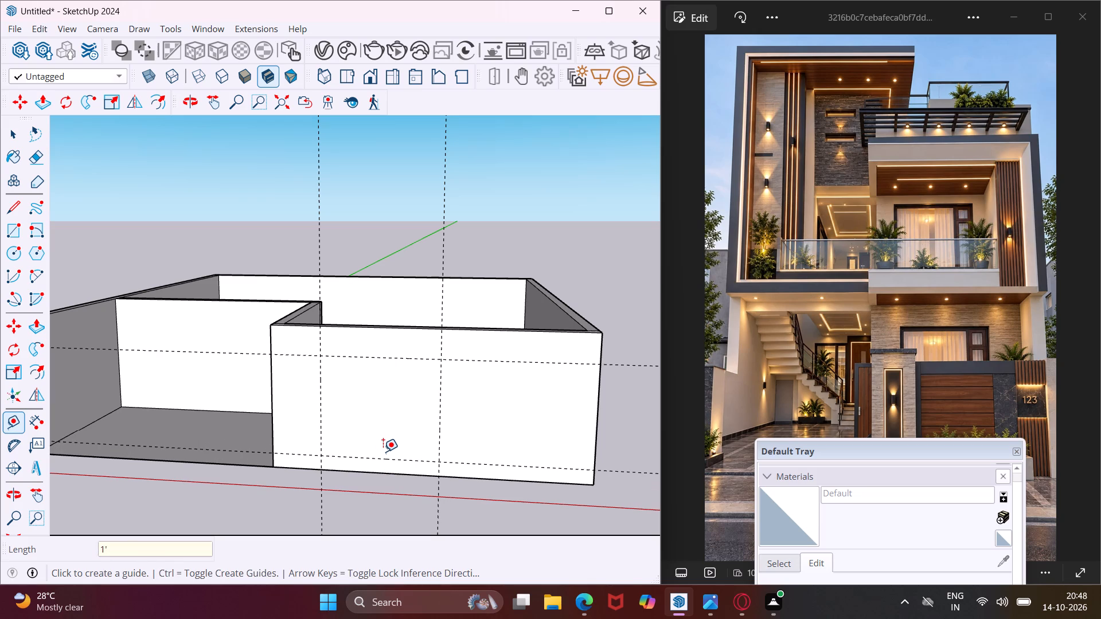
Place two vertical guides on the recessed wall, one 2' from its inner corner and another 6' beyond that guide.
{"action": "middle_click_drag", "start_coordinate": [208, 446], "coordinate": [279, 435]}
{"action": "scroll", "coordinate": [284, 435], "scroll_direction": "down", "scroll_amount": 2}
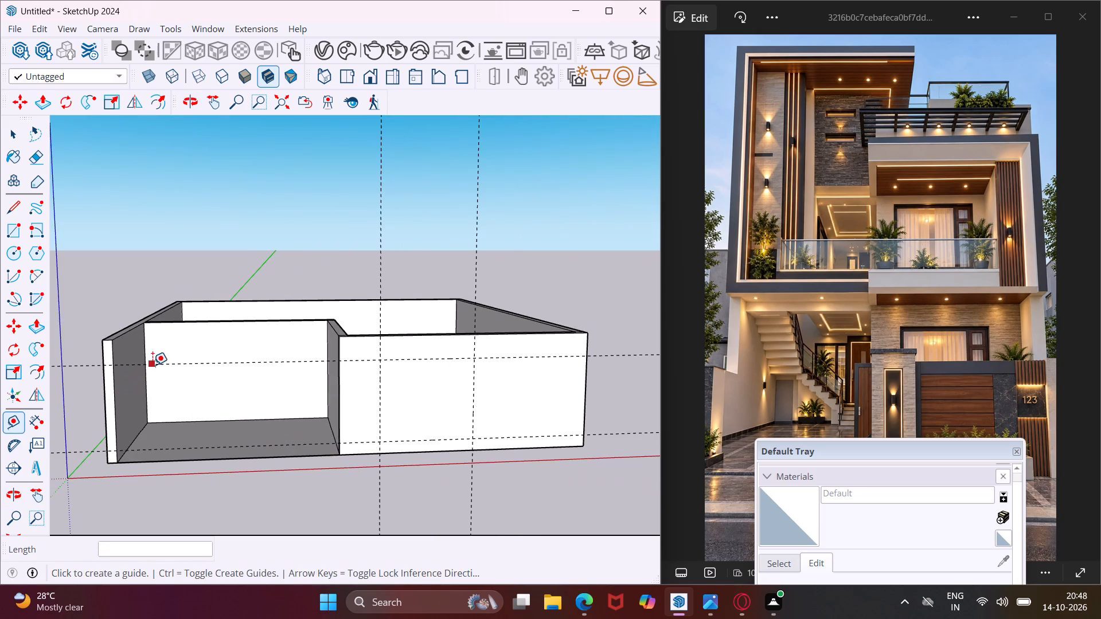
{"action": "middle_click_drag", "start_coordinate": [153, 366], "coordinate": [134, 395]}
{"action": "middle_click_drag", "start_coordinate": [217, 369], "coordinate": [286, 369]}
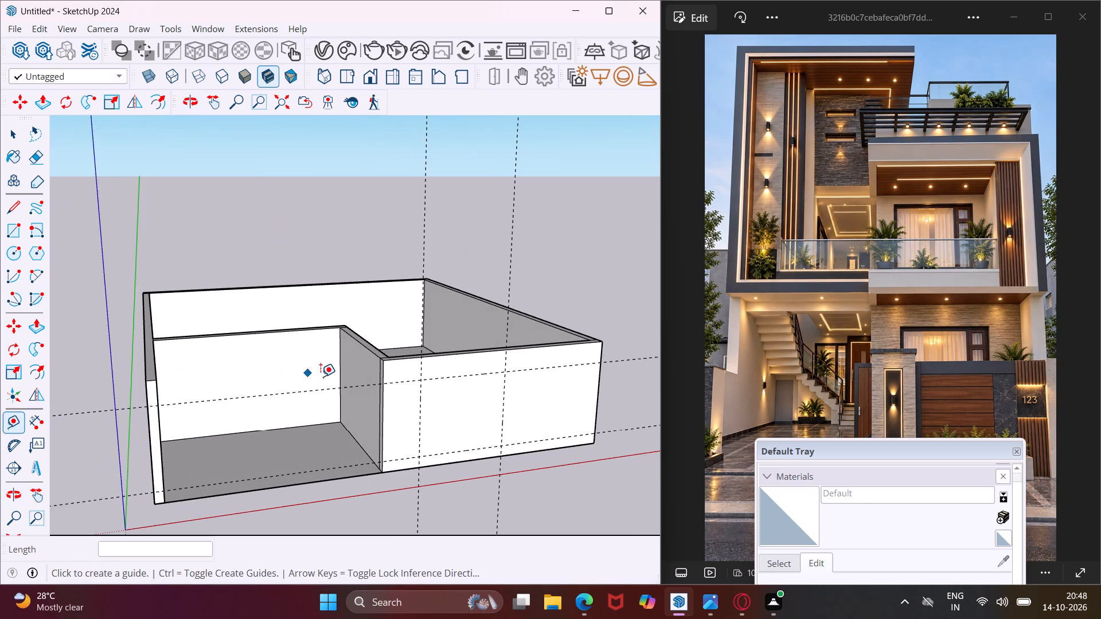
{"action": "scroll", "coordinate": [322, 377], "scroll_direction": "up", "scroll_amount": 9}
{"action": "left_click", "coordinate": [369, 382]}
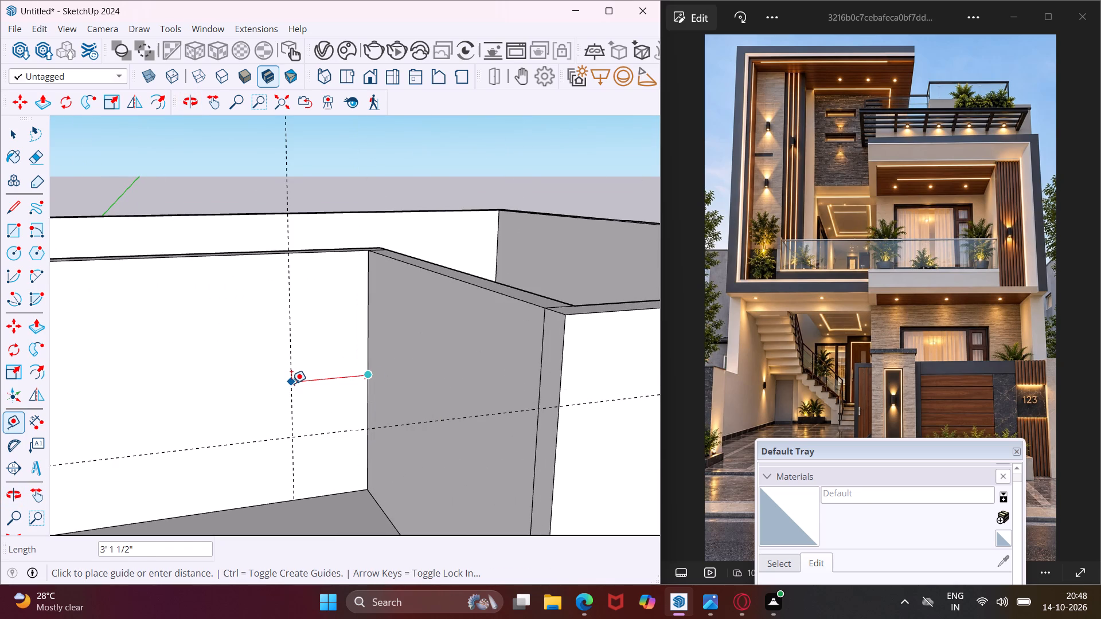
{"action": "type", "text": "2'"}
{"action": "key", "text": "Return"}
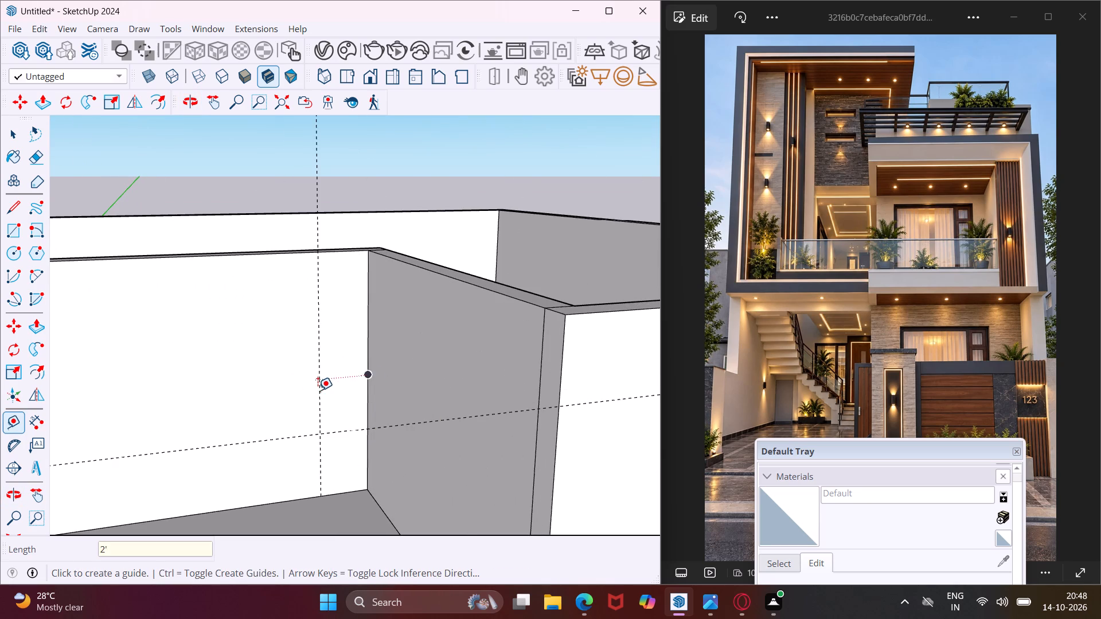
{"action": "left_click", "coordinate": [318, 390]}
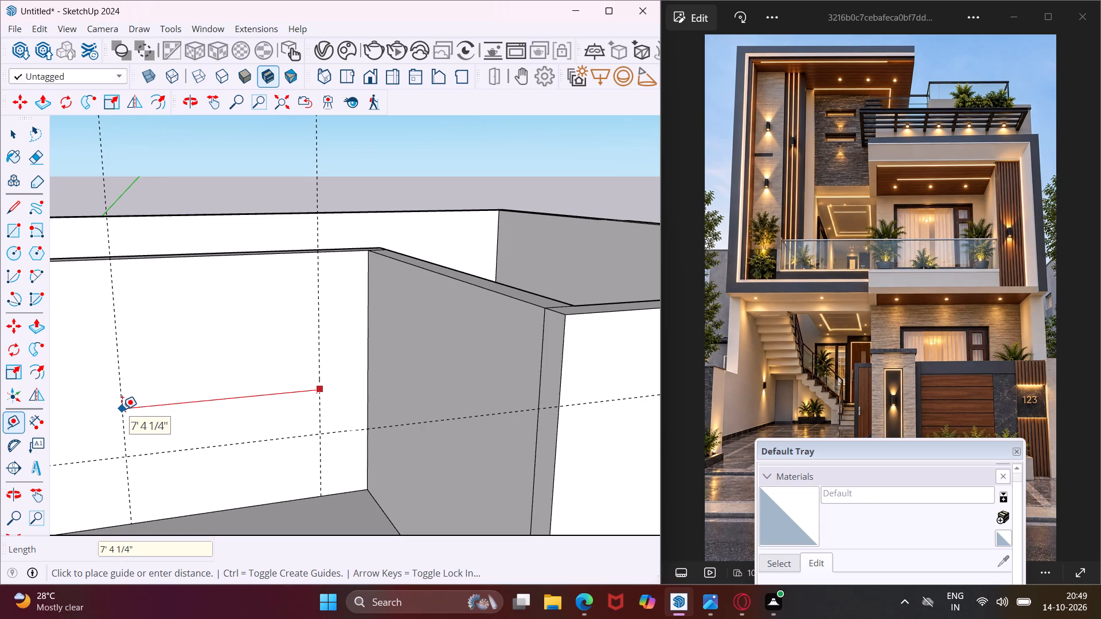
{"action": "type", "text": "6'"}
{"action": "key", "text": "Return"}
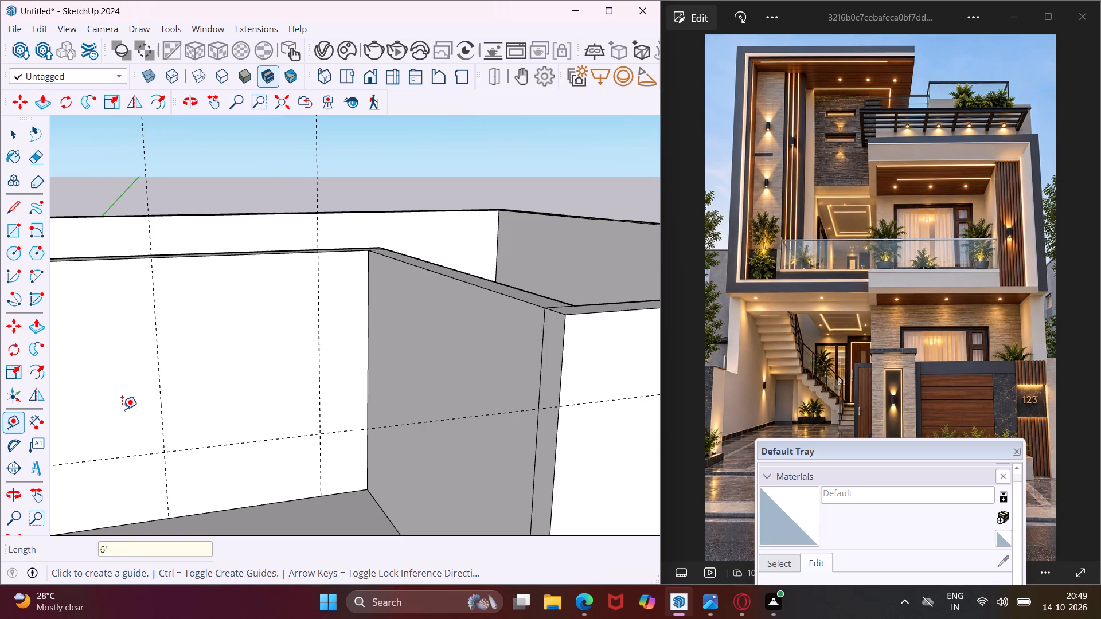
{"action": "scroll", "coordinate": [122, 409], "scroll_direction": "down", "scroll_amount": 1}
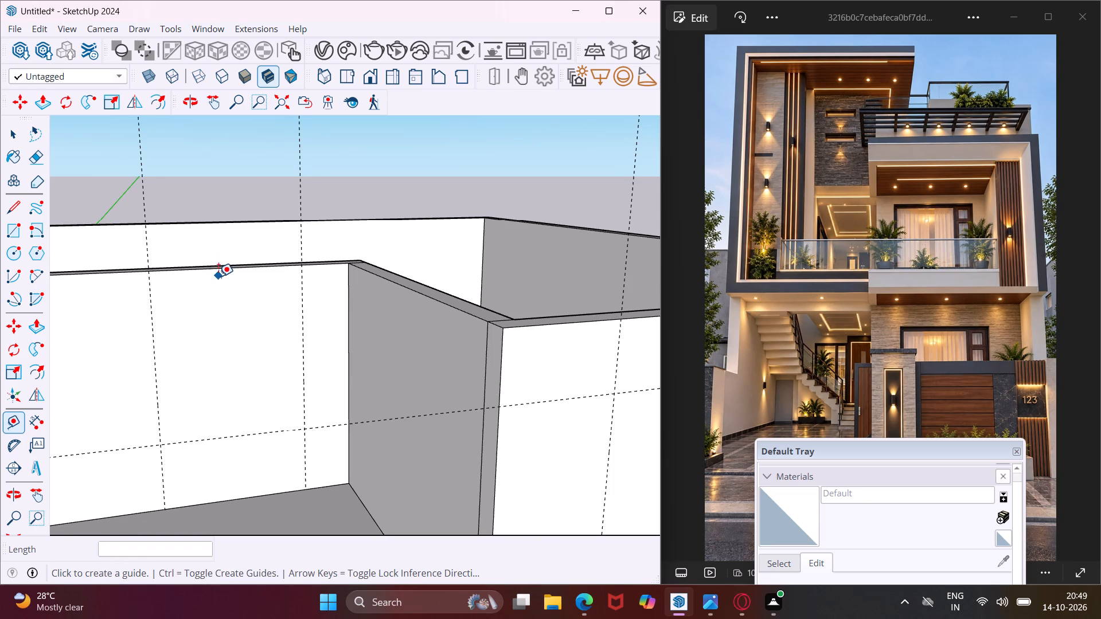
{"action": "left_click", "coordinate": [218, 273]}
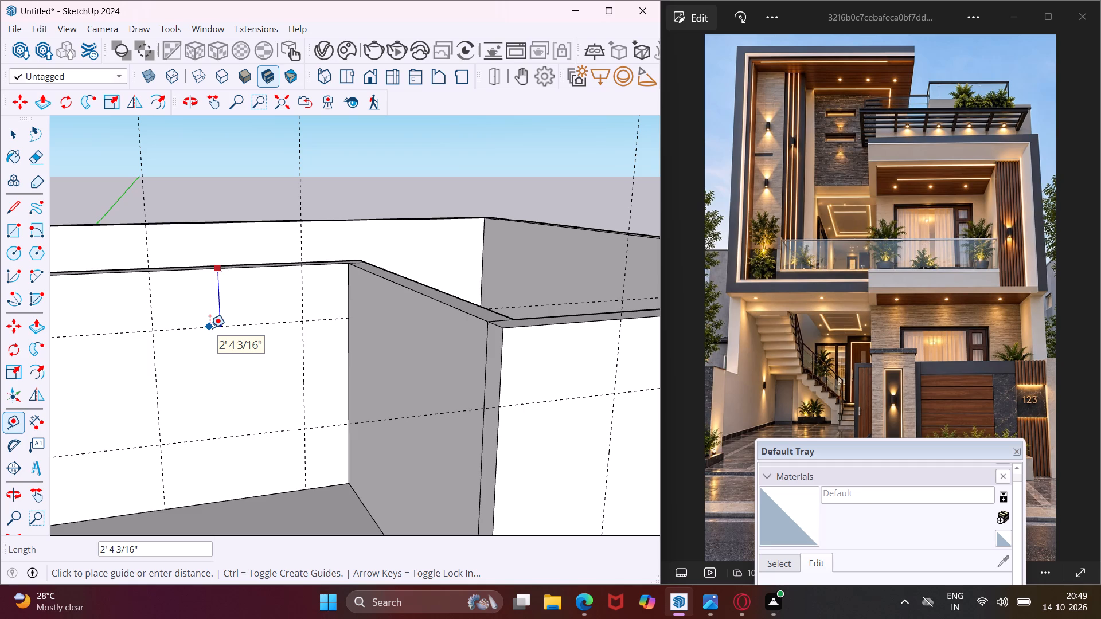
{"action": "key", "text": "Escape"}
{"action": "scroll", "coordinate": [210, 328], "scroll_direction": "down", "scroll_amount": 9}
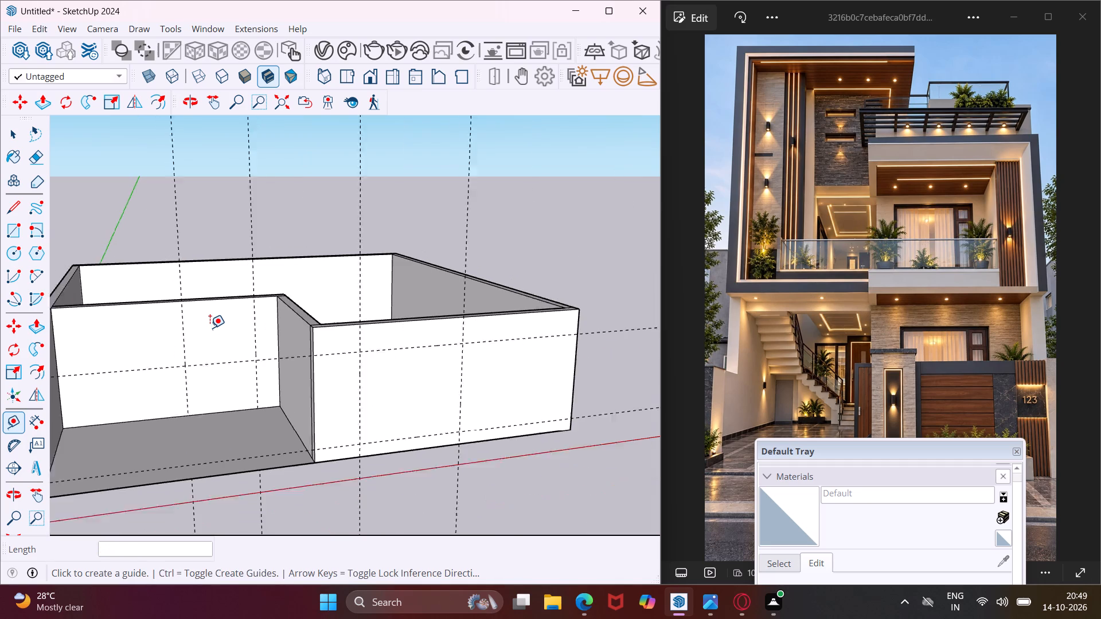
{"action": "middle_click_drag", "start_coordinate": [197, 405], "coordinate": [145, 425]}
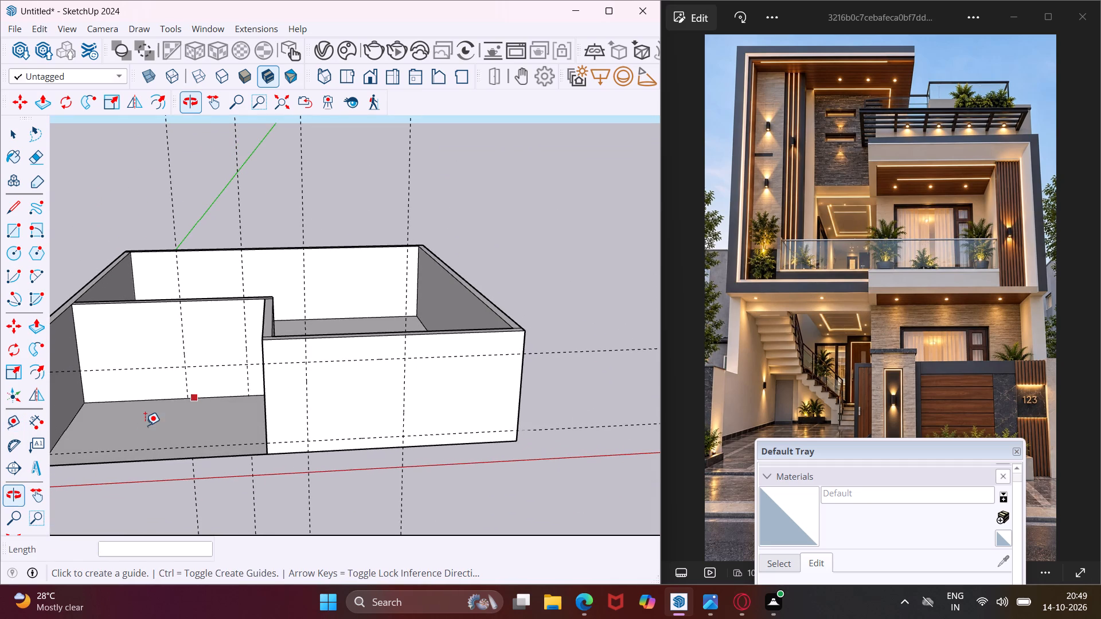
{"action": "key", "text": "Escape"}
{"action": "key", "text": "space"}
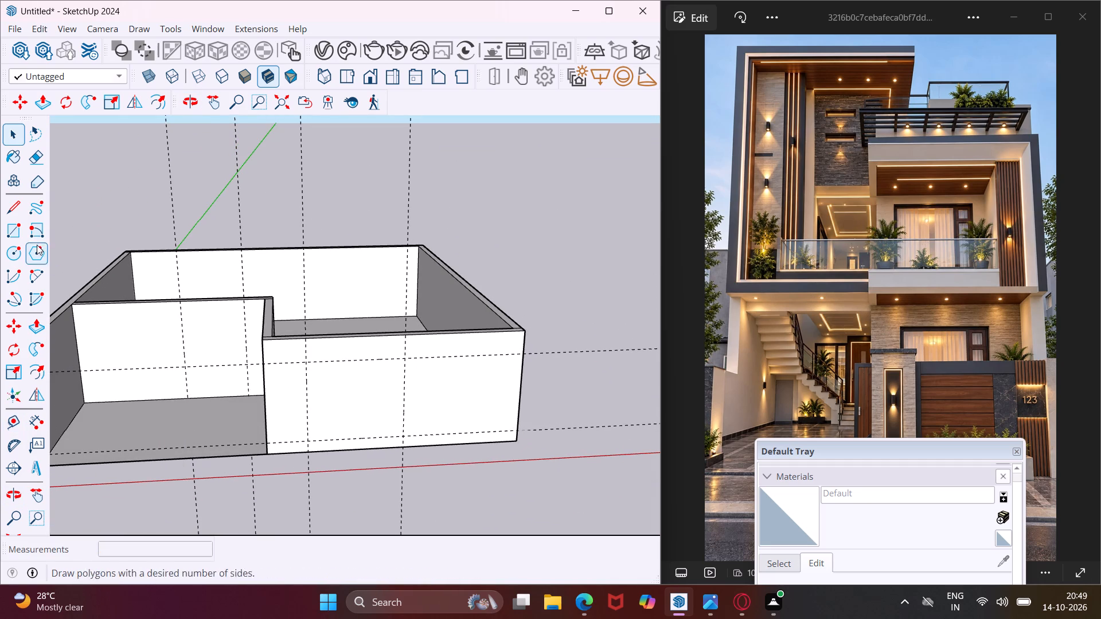
Draw a single stair step profile in the open space beside the house, with a 6" riser and a 1' tread.
{"action": "left_click", "coordinate": [14, 216]}
{"action": "scroll", "coordinate": [185, 327], "scroll_direction": "down", "scroll_amount": 7}
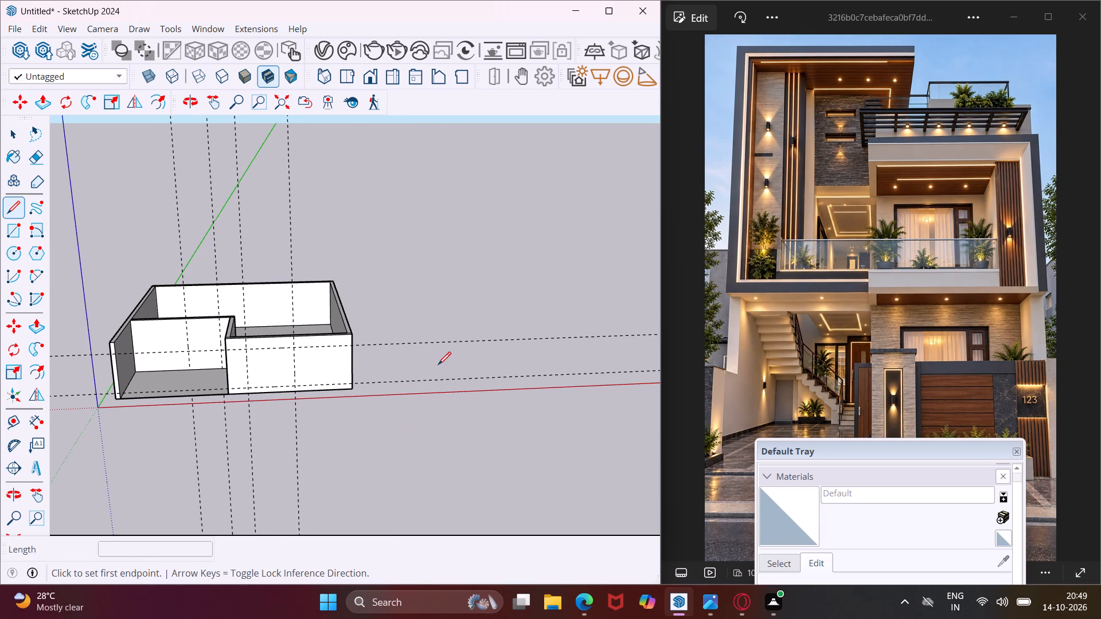
{"action": "scroll", "coordinate": [438, 364], "scroll_direction": "up", "scroll_amount": 7}
{"action": "left_click", "coordinate": [446, 375]}
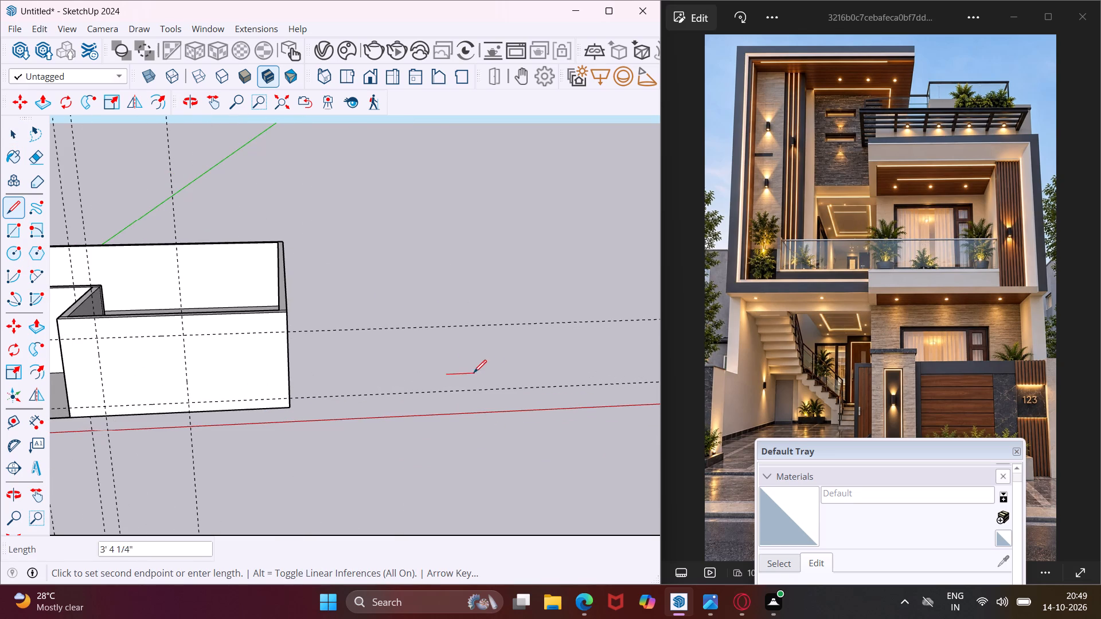
{"action": "scroll", "coordinate": [447, 351], "scroll_direction": "up", "scroll_amount": 2}
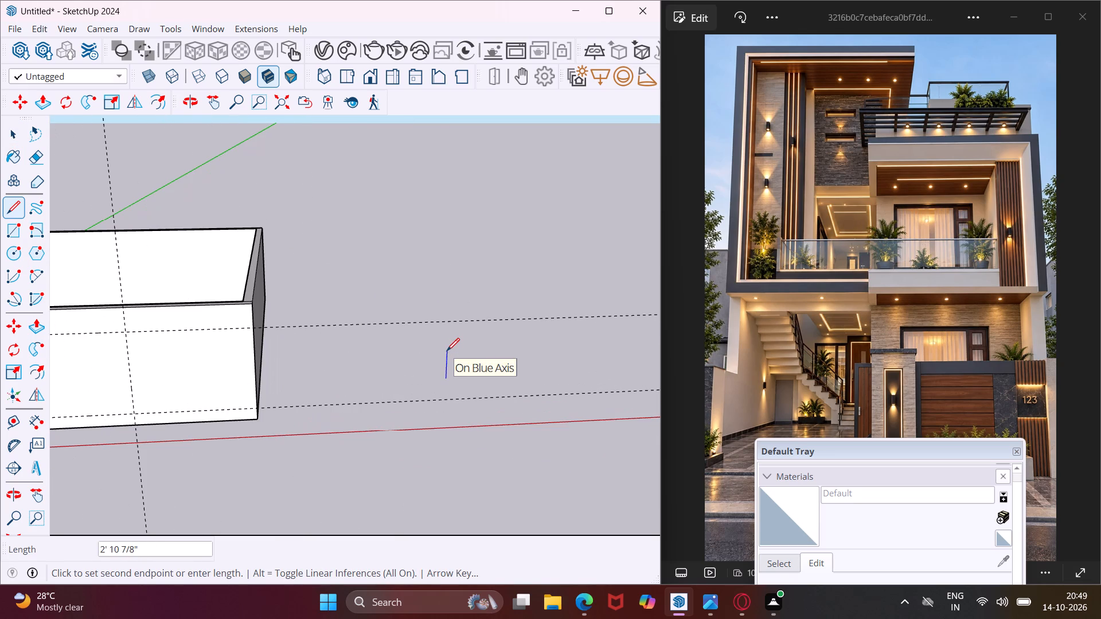
{"action": "key", "text": "6"}
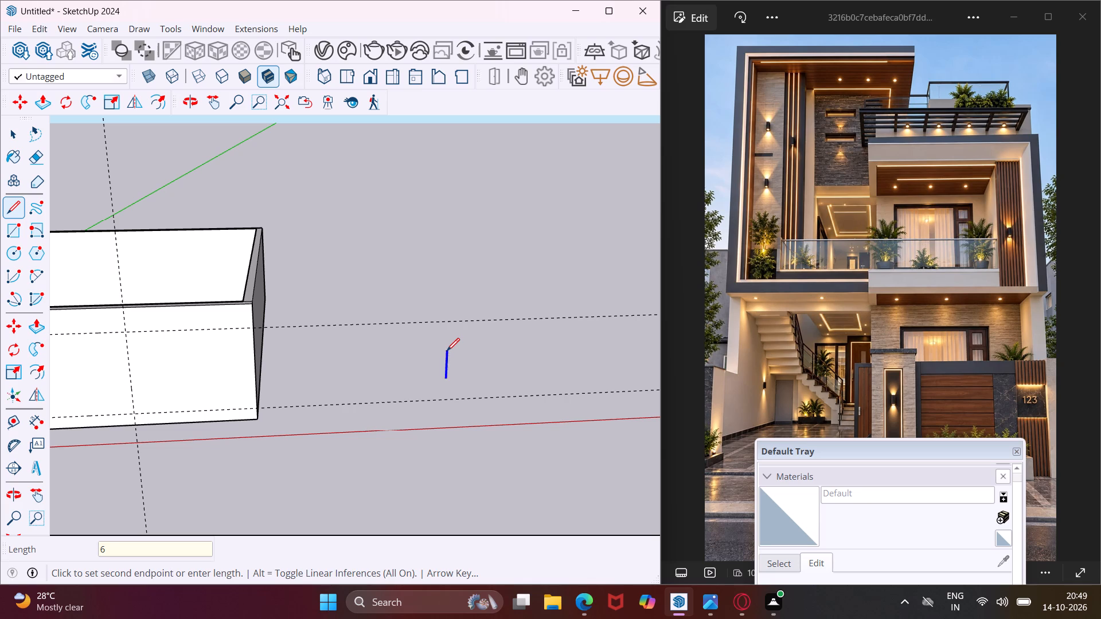
{"action": "key", "text": "shift+quotedbl"}
{"action": "key", "text": "Return"}
{"action": "scroll", "coordinate": [455, 390], "scroll_direction": "up", "scroll_amount": 5}
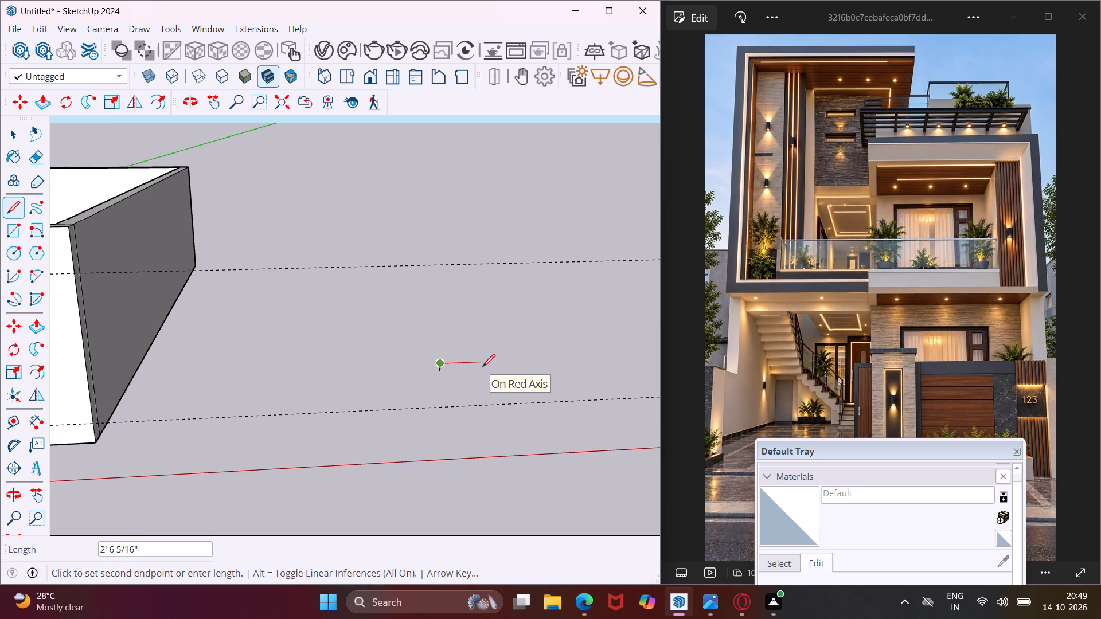
{"action": "type", "text": "1'"}
{"action": "key", "text": "Return"}
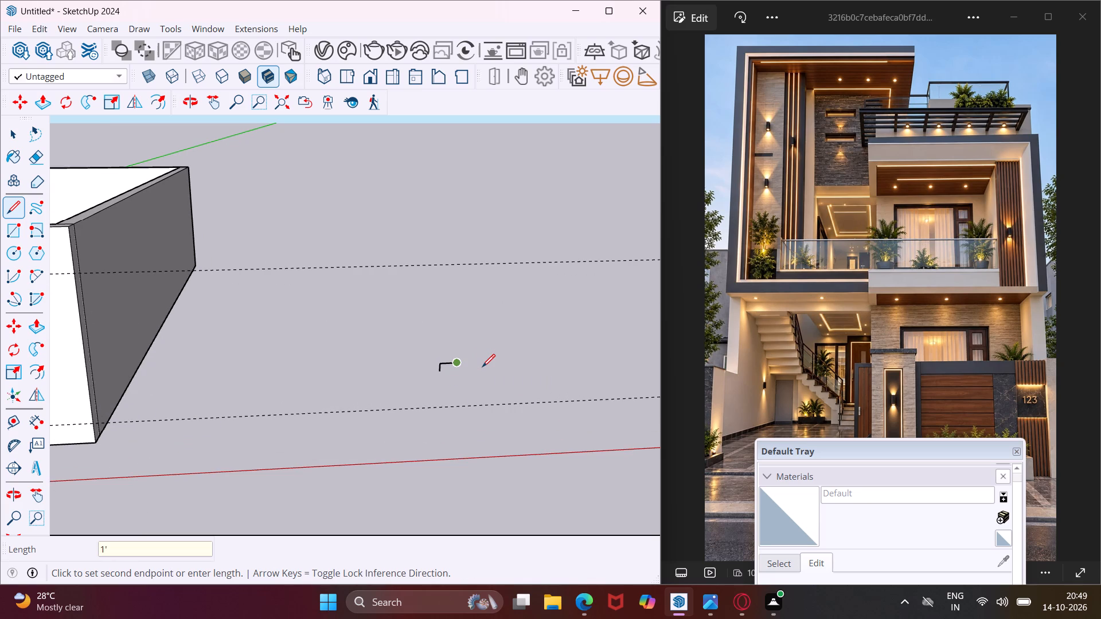
{"action": "key", "text": "Escape"}
{"action": "key", "text": "space"}
Copy the step profile from its riser base to its tread end, and multiply it into 6 connected copies climbing upward.
{"action": "left_click_drag", "start_coordinate": [474, 348], "coordinate": [426, 381]}
{"action": "key", "text": "m"}
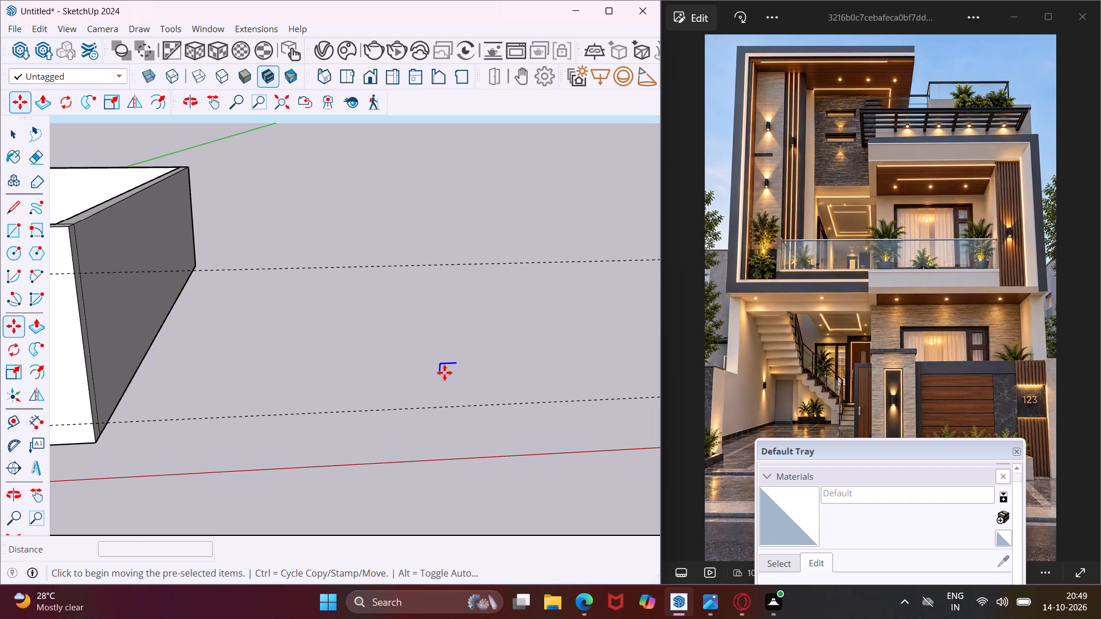
{"action": "scroll", "coordinate": [444, 373], "scroll_direction": "up", "scroll_amount": 7}
{"action": "left_click", "coordinate": [434, 370]}
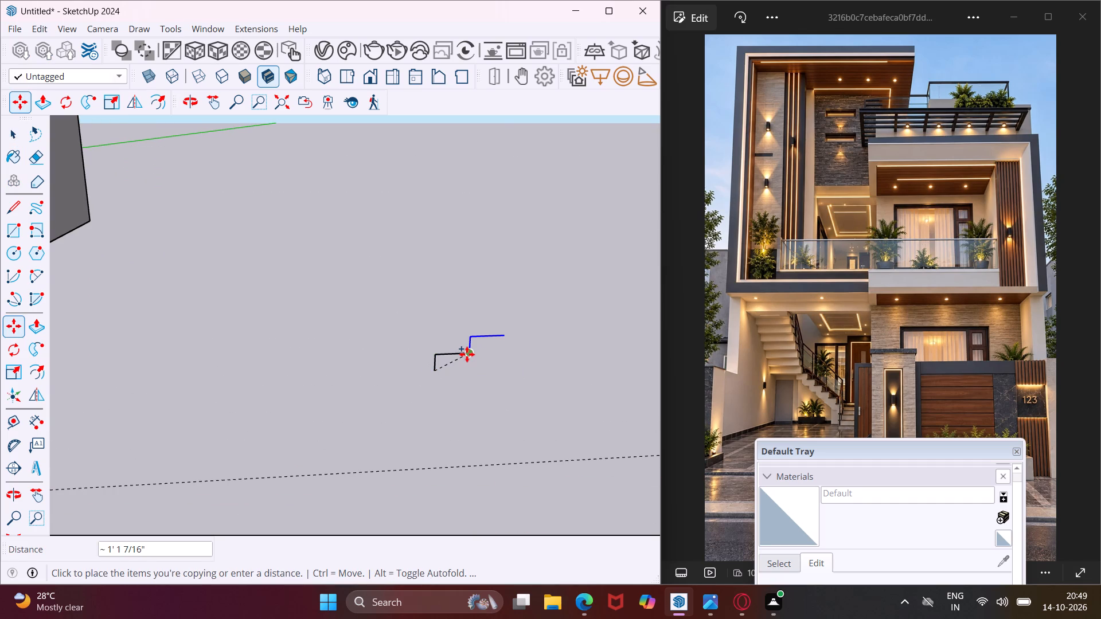
{"action": "left_click", "coordinate": [467, 354]}
{"action": "key", "text": "asterisk"}
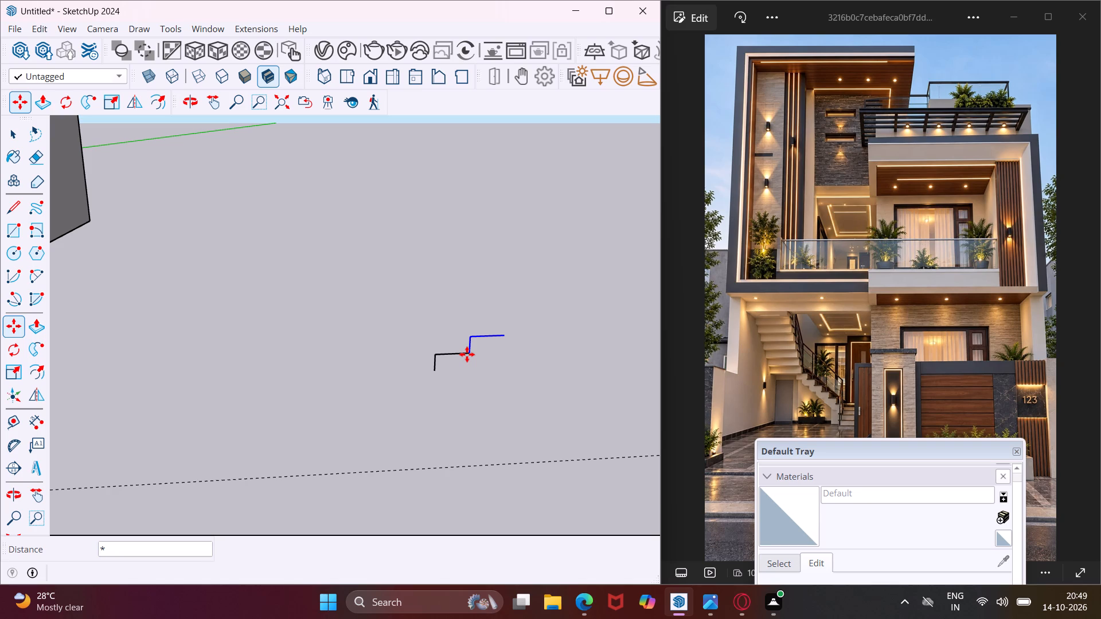
{"action": "key", "text": "6"}
{"action": "key", "text": "Return"}
{"action": "scroll", "coordinate": [352, 356], "scroll_direction": "down", "scroll_amount": 5}
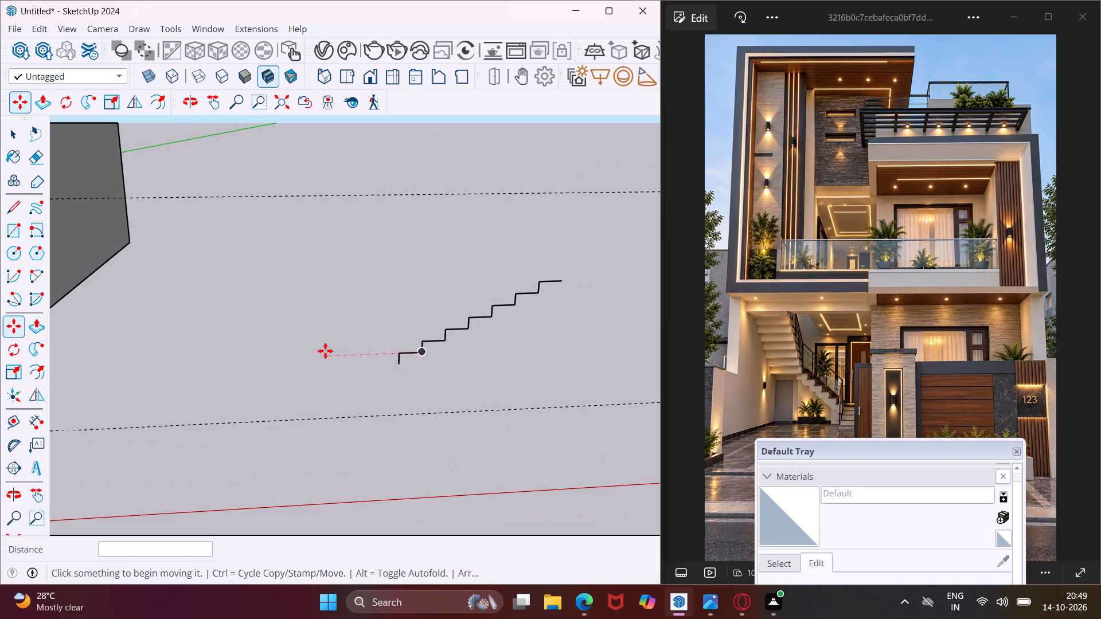
{"action": "key", "text": "Escape"}
{"action": "key", "text": "space"}
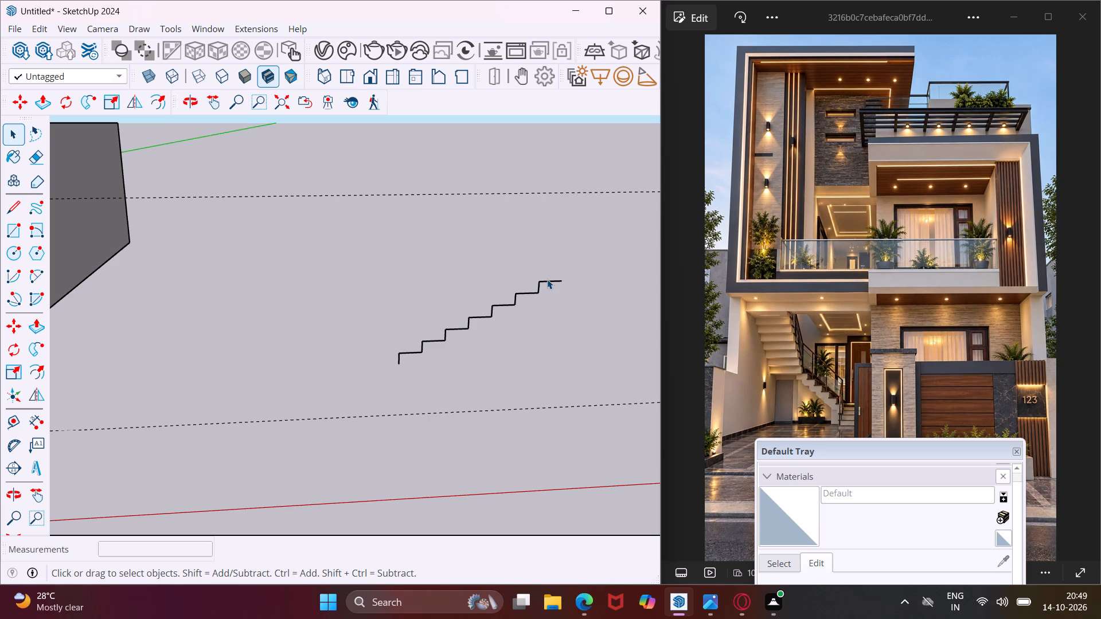
Close the stair profile with a 1' base line, a 6" drop at the top tread's end and a sloped underside line.
{"action": "left_click", "coordinate": [3, 213]}
{"action": "scroll", "coordinate": [399, 366], "scroll_direction": "up", "scroll_amount": 3}
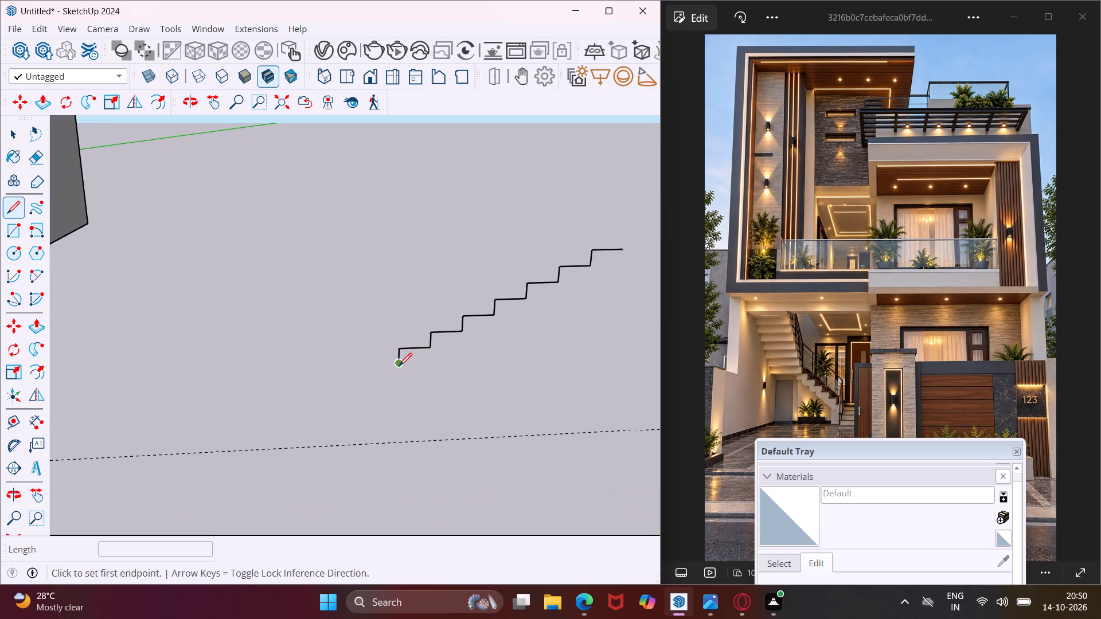
{"action": "left_click", "coordinate": [399, 366]}
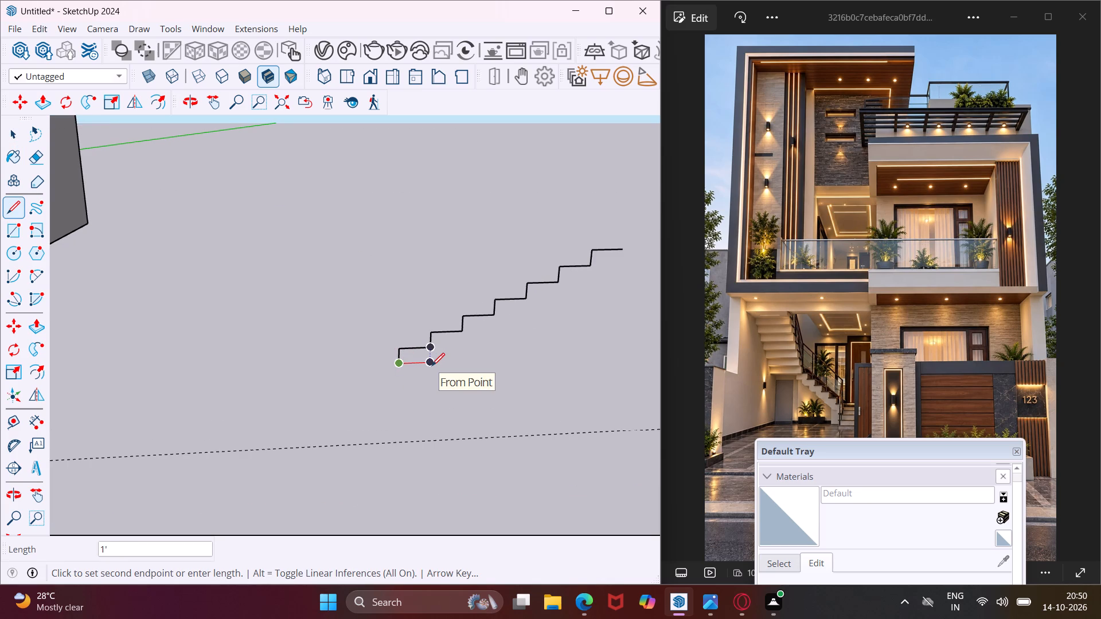
{"action": "left_click", "coordinate": [431, 363]}
{"action": "key", "text": "Escape"}
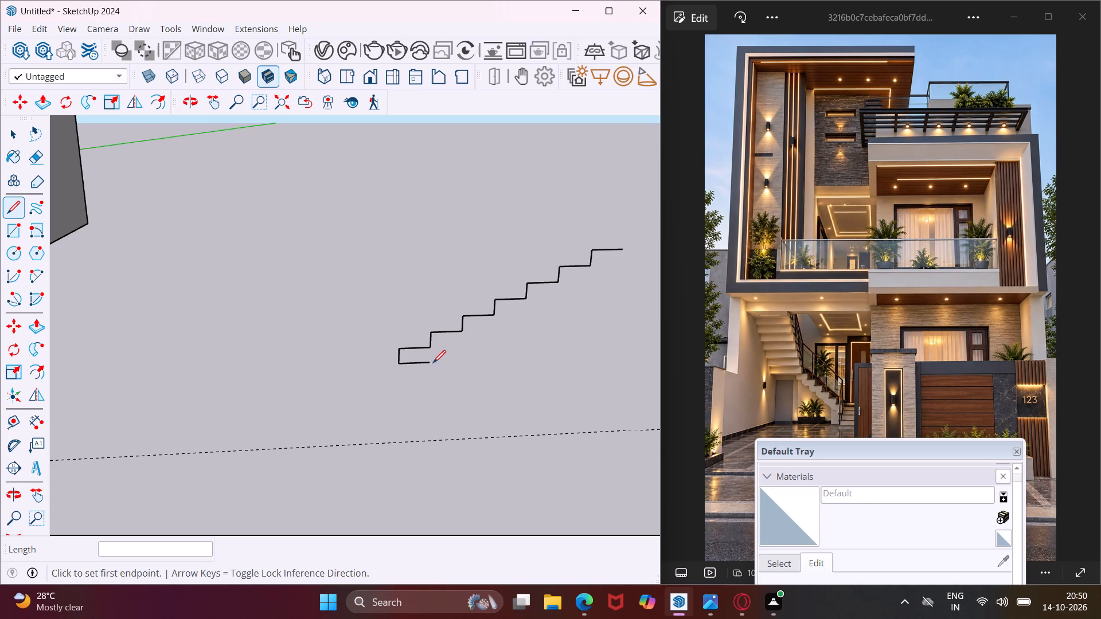
{"action": "left_click", "coordinate": [623, 251]}
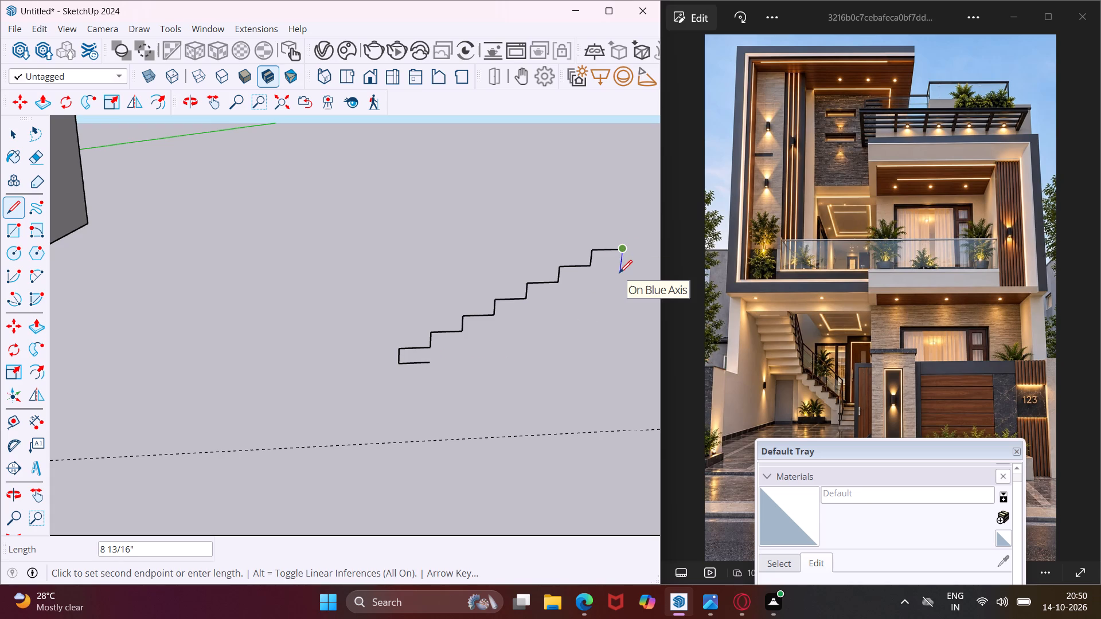
{"action": "type", "text": "6\""}
{"action": "key", "text": "Return"}
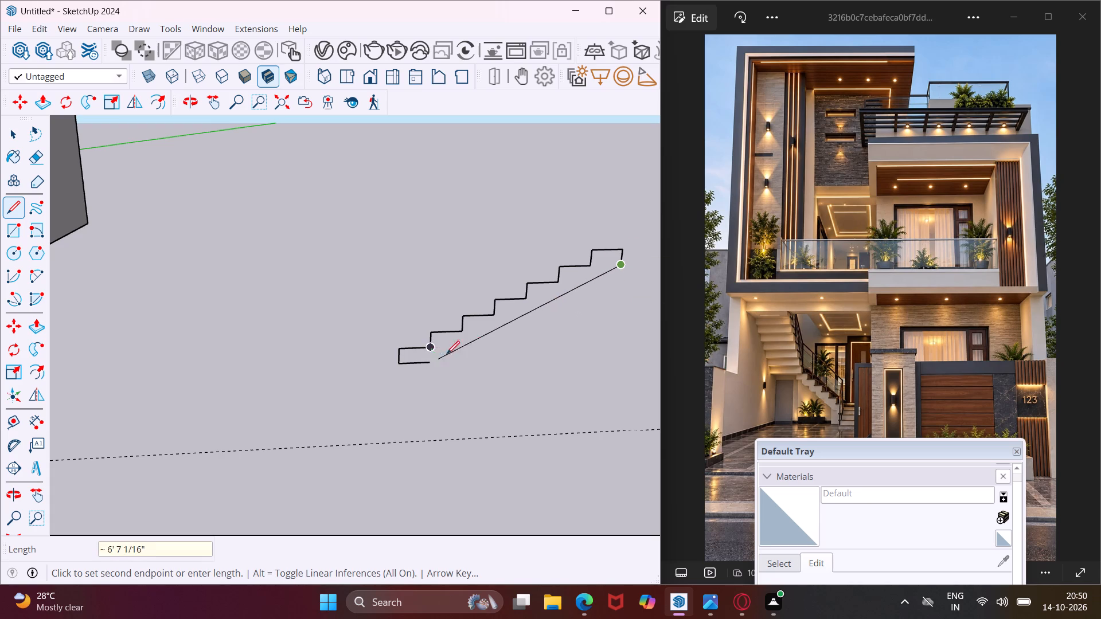
{"action": "left_click", "coordinate": [431, 363]}
{"action": "key", "text": "Escape"}
{"action": "key", "text": "space"}
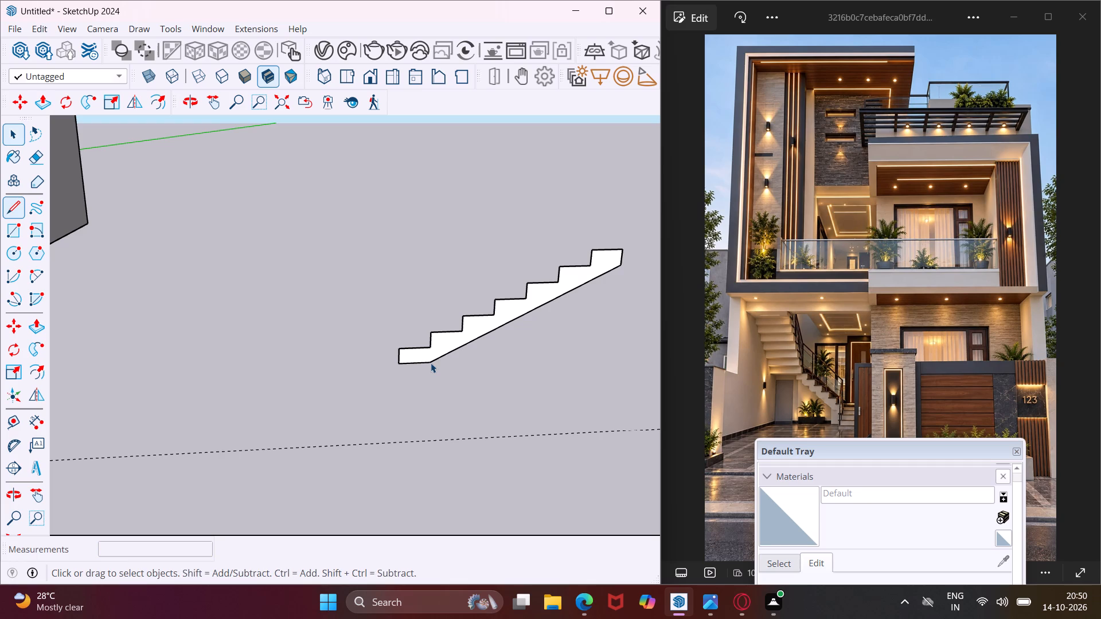
Extrude the stair profile face to a width of 4'.
{"action": "left_click", "coordinate": [442, 346]}
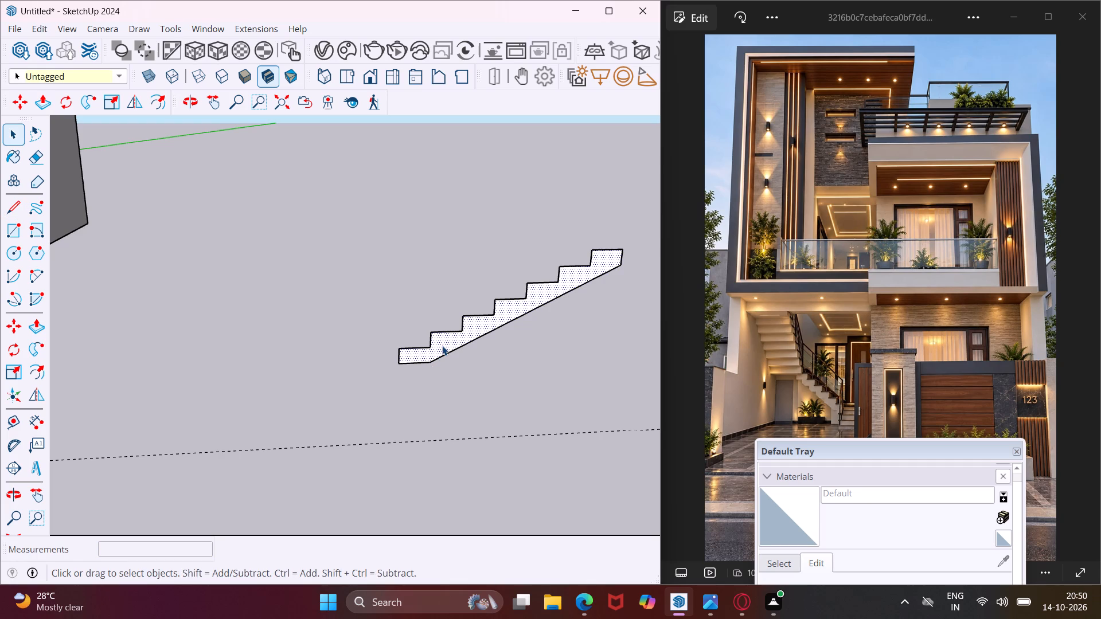
{"action": "key", "text": "p"}
{"action": "left_click", "coordinate": [442, 346]}
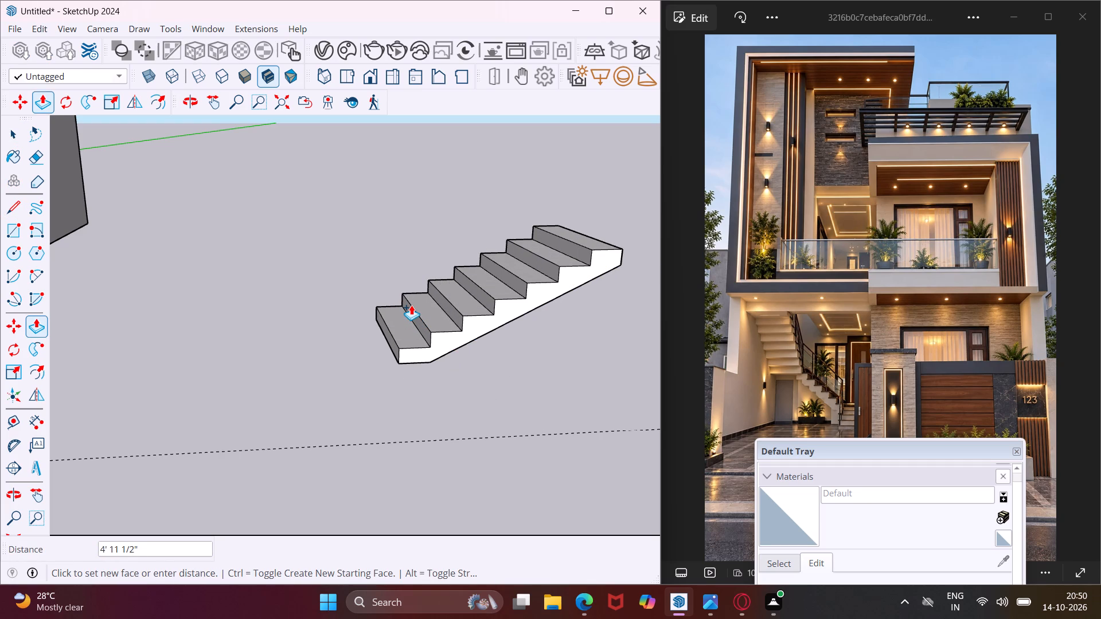
{"action": "type", "text": "4'"}
{"action": "key", "text": "Return"}
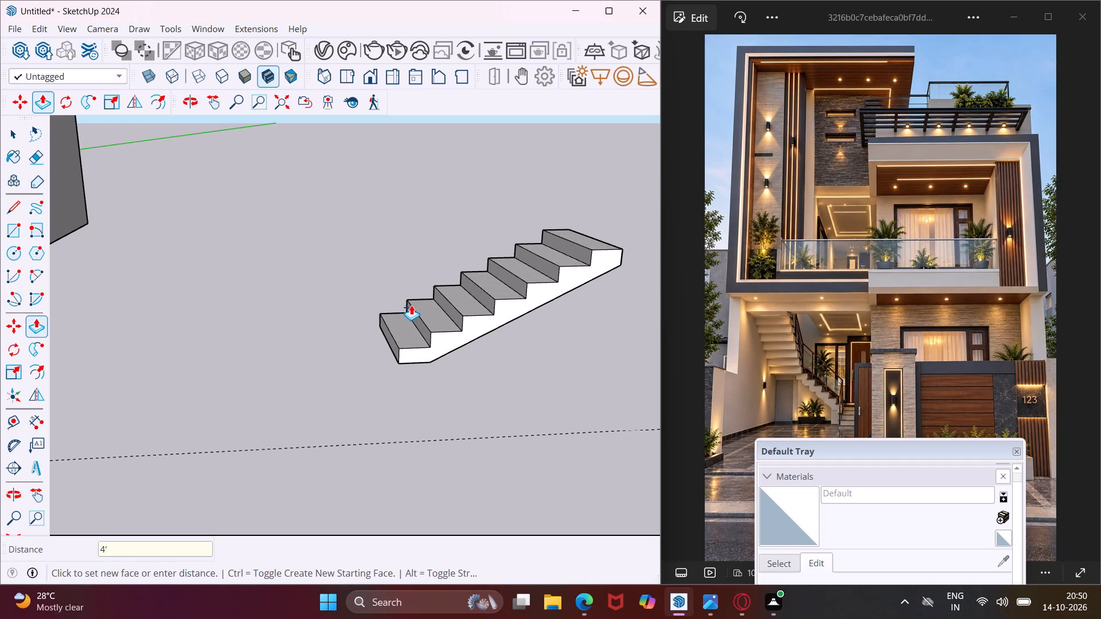
{"action": "key", "text": "Escape"}
{"action": "key", "text": "space"}
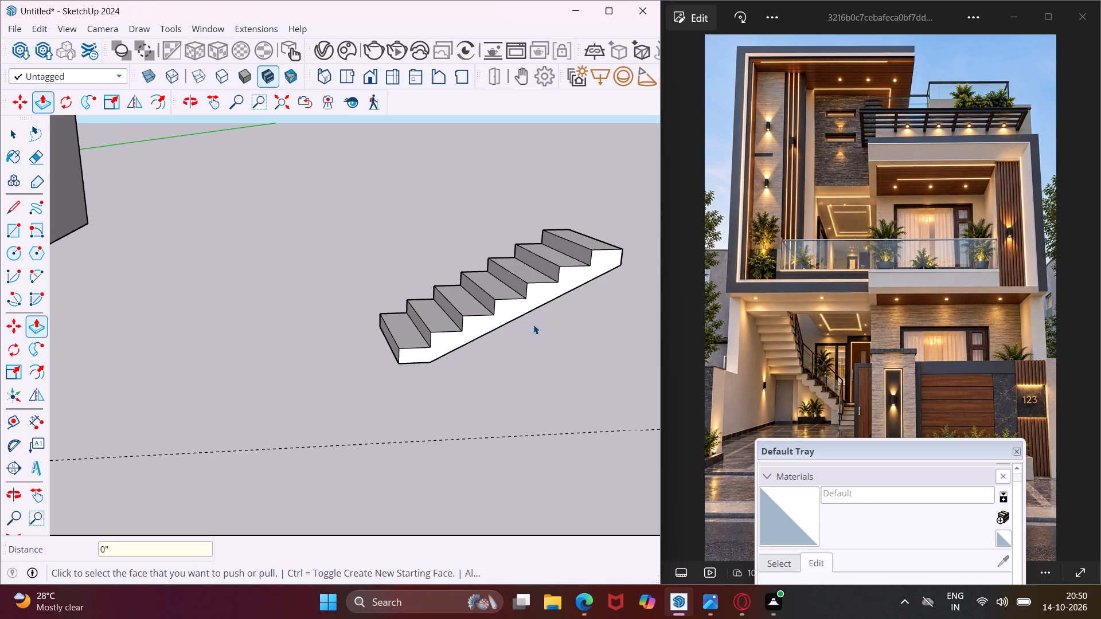
Extend the end face of the top step outward by 2' to form a landing.
{"action": "middle_click_drag", "start_coordinate": [538, 322], "coordinate": [163, 339]}
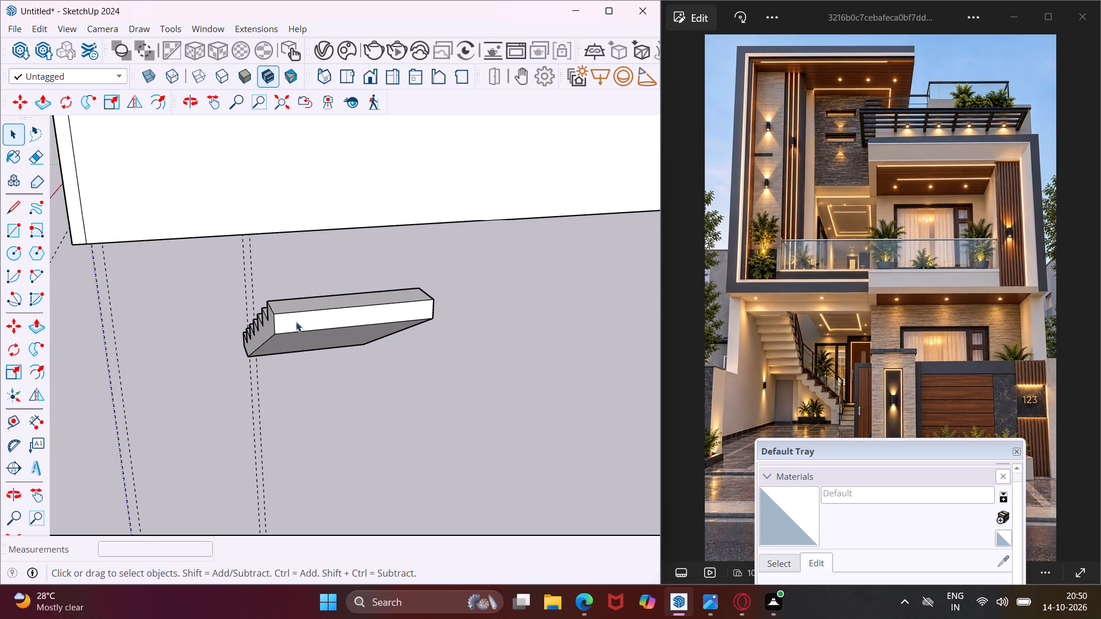
{"action": "scroll", "coordinate": [304, 319], "scroll_direction": "up", "scroll_amount": 4}
{"action": "left_click", "coordinate": [311, 322]}
{"action": "middle_click_drag", "start_coordinate": [311, 322], "coordinate": [413, 312]}
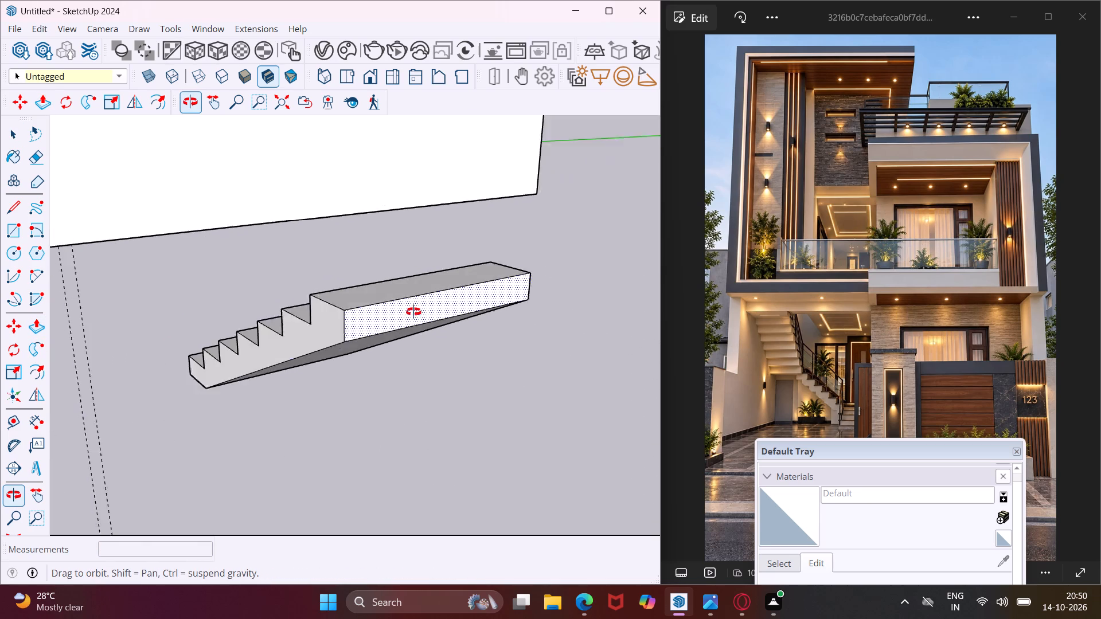
{"action": "middle_click_drag", "start_coordinate": [413, 312], "coordinate": [448, 309]}
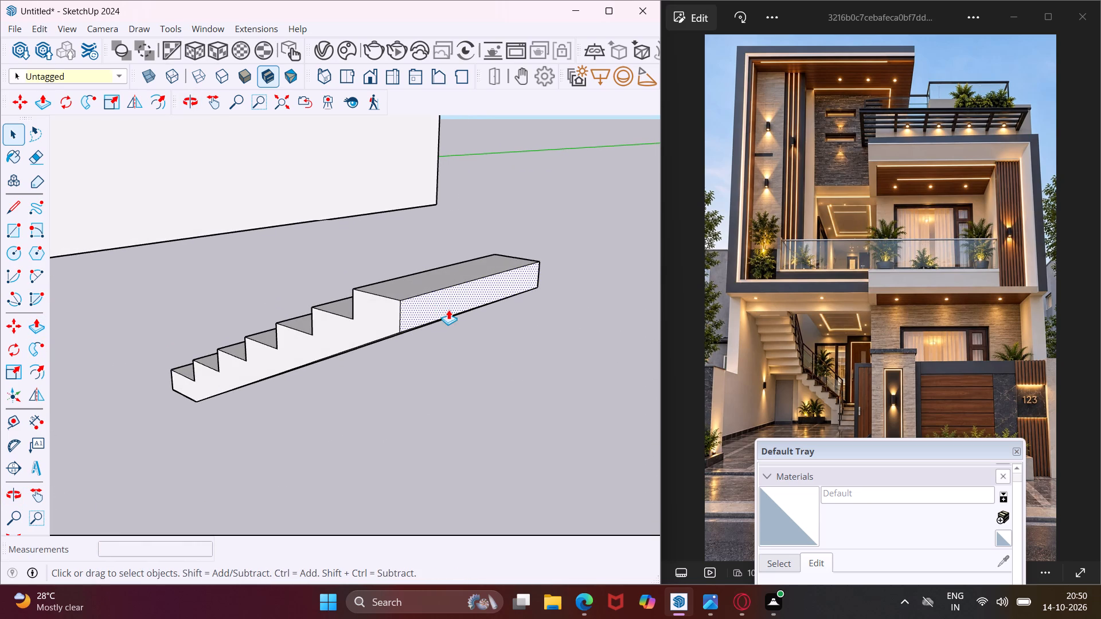
{"action": "key", "text": "p"}
{"action": "left_click", "coordinate": [448, 309]}
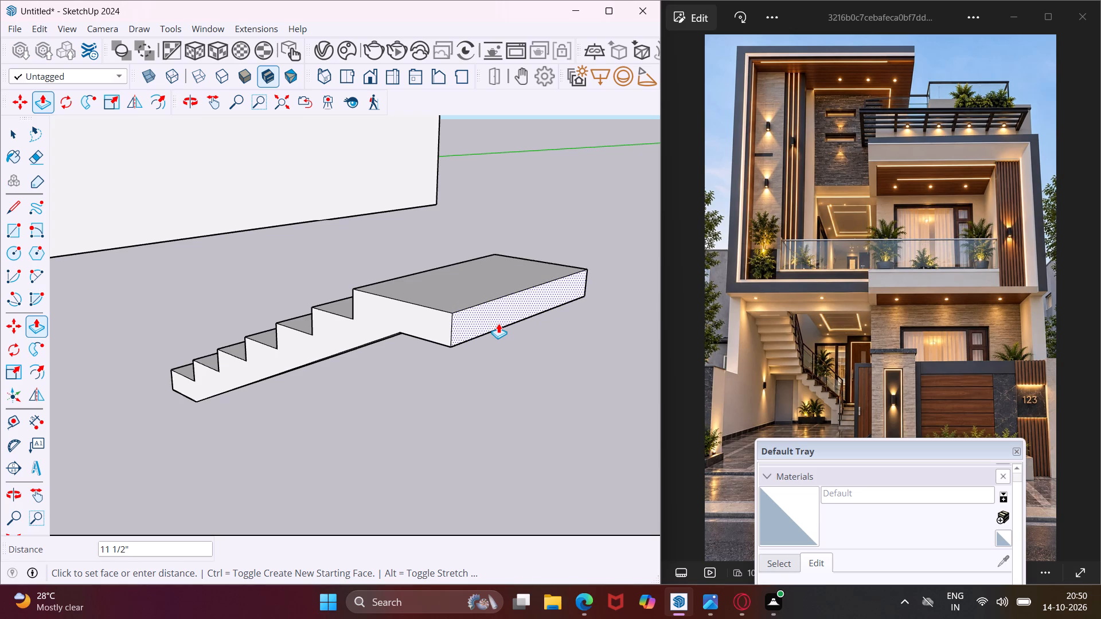
{"action": "type", "text": "2'"}
{"action": "key", "text": "Return"}
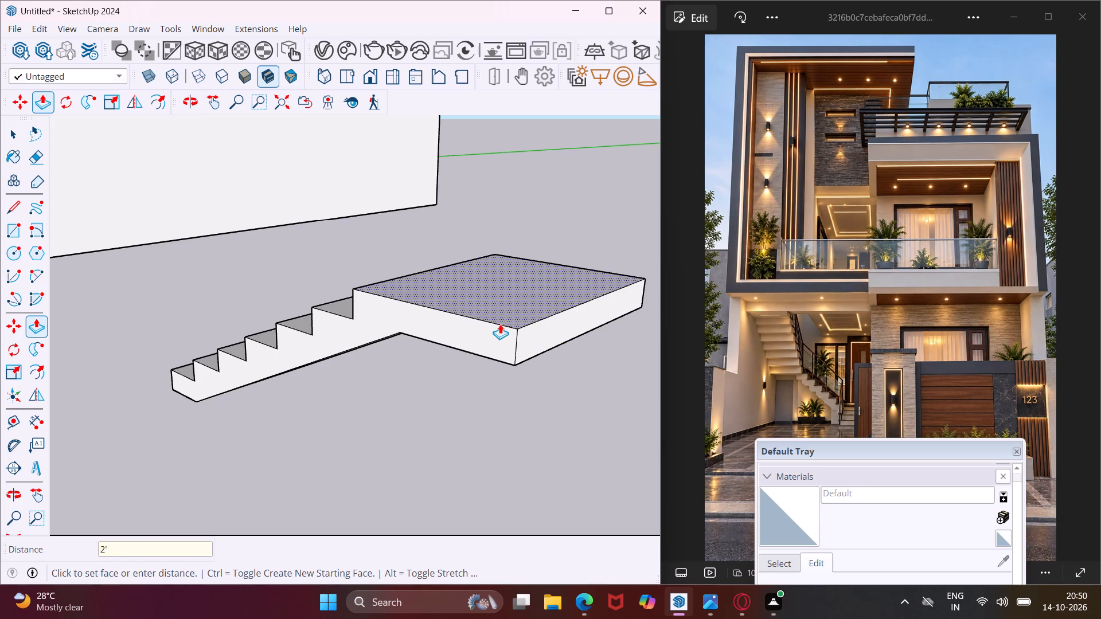
{"action": "key", "text": "Escape"}
{"action": "key", "text": "space"}
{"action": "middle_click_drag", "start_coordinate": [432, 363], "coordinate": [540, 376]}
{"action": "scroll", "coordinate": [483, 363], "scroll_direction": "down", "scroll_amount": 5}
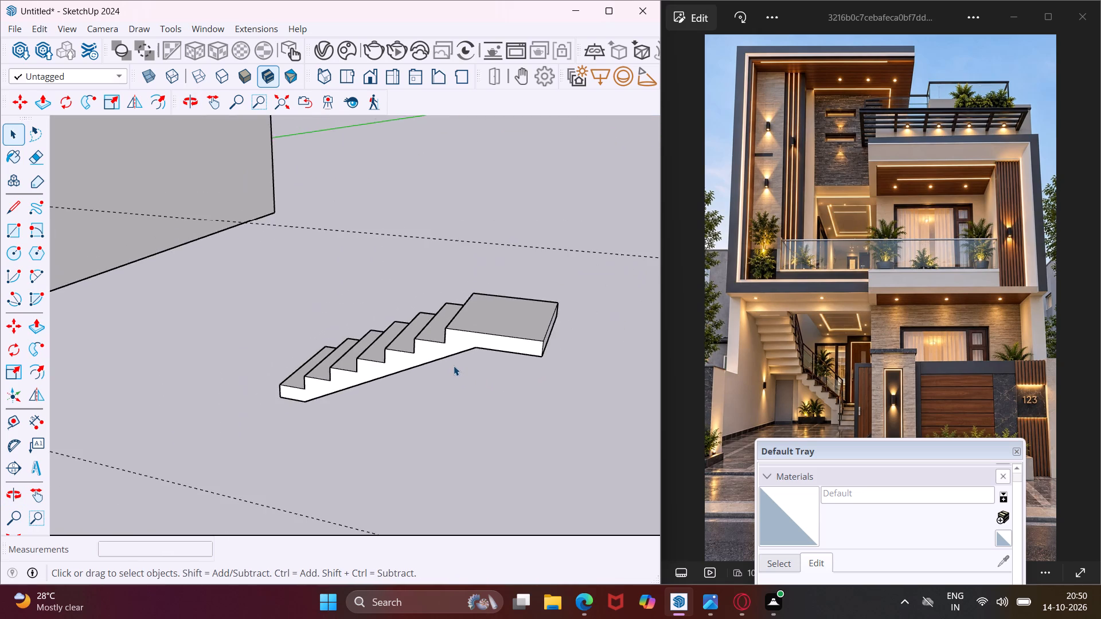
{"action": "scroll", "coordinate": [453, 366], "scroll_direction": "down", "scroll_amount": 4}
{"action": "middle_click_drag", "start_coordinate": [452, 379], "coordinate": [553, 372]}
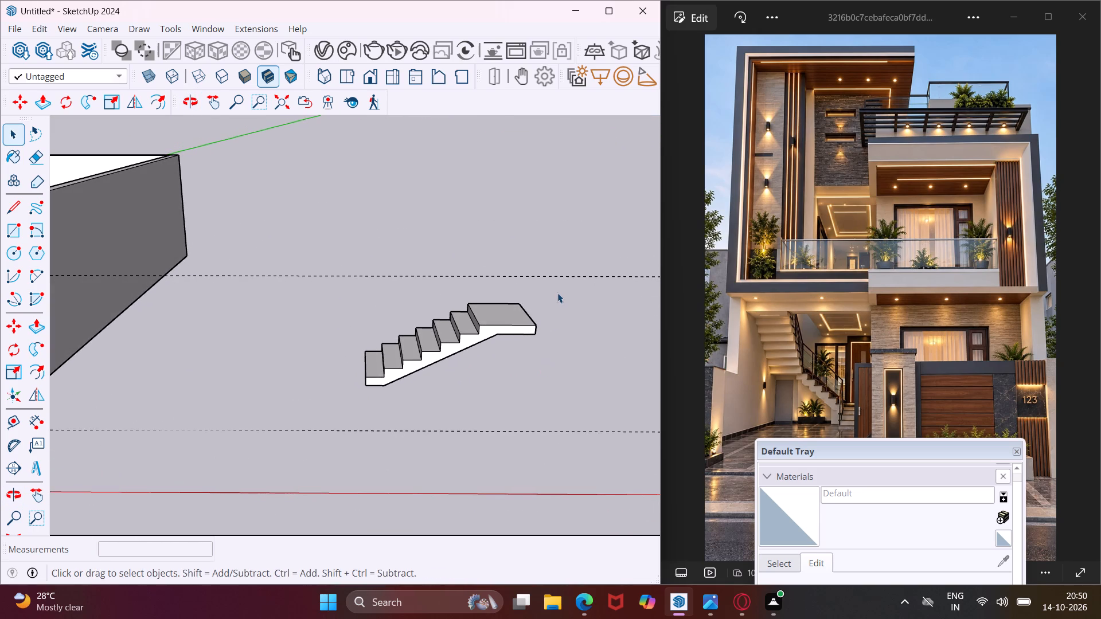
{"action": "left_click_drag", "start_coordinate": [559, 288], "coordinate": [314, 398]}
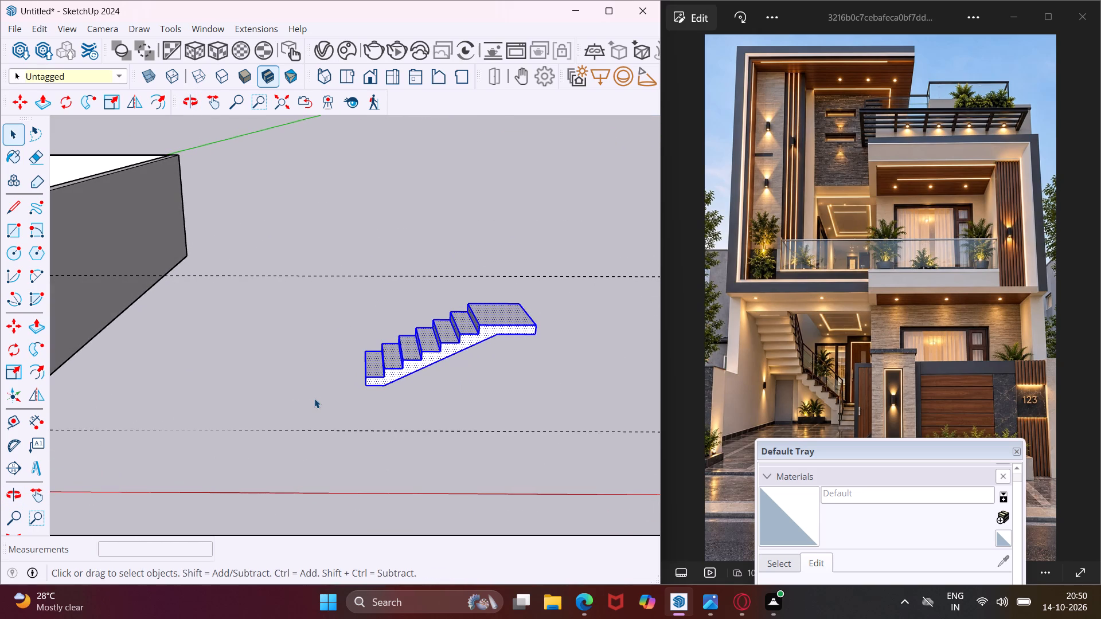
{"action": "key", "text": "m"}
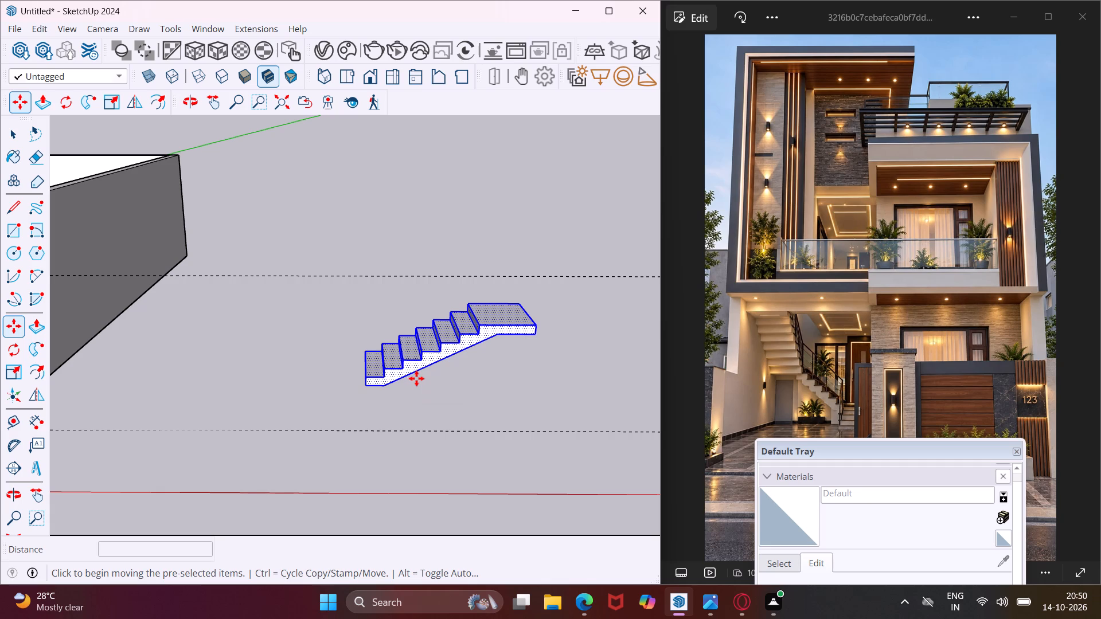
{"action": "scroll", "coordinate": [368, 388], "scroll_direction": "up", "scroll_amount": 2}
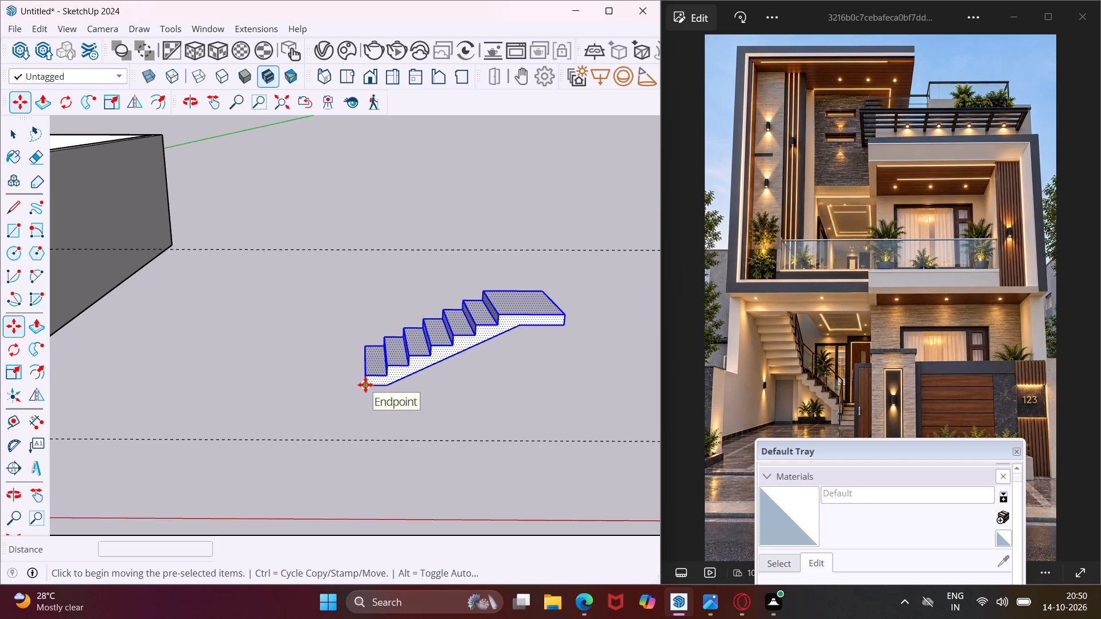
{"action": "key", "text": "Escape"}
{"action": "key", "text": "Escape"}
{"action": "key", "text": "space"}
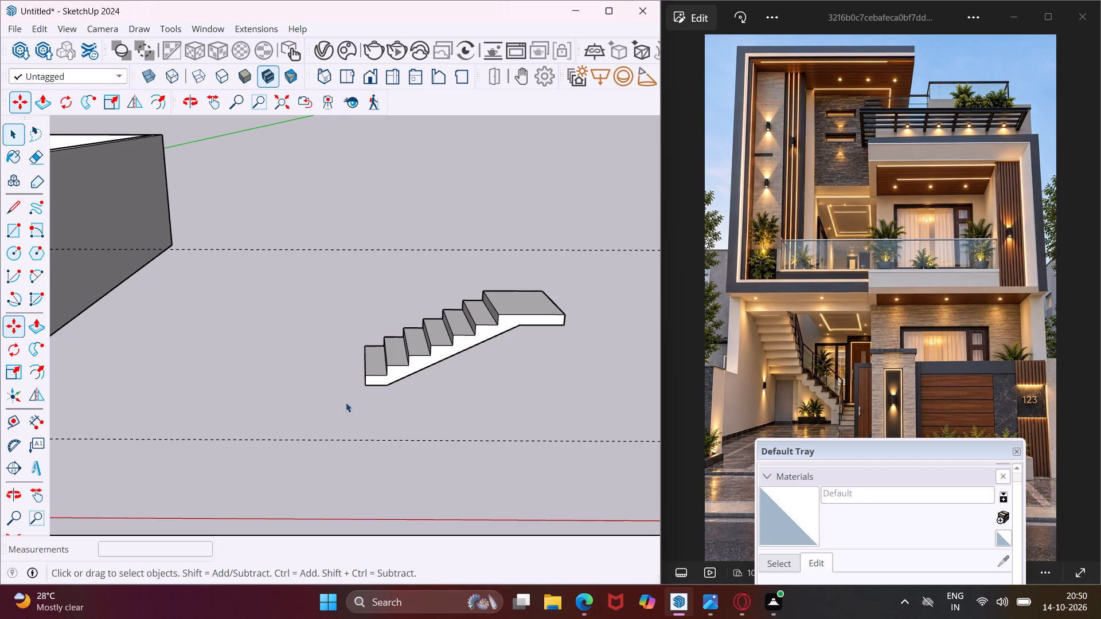
Rotate the entire staircase horizontally about a point beside it so that it climbs in the opposite direction.
{"action": "left_click_drag", "start_coordinate": [583, 285], "coordinate": [331, 399]}
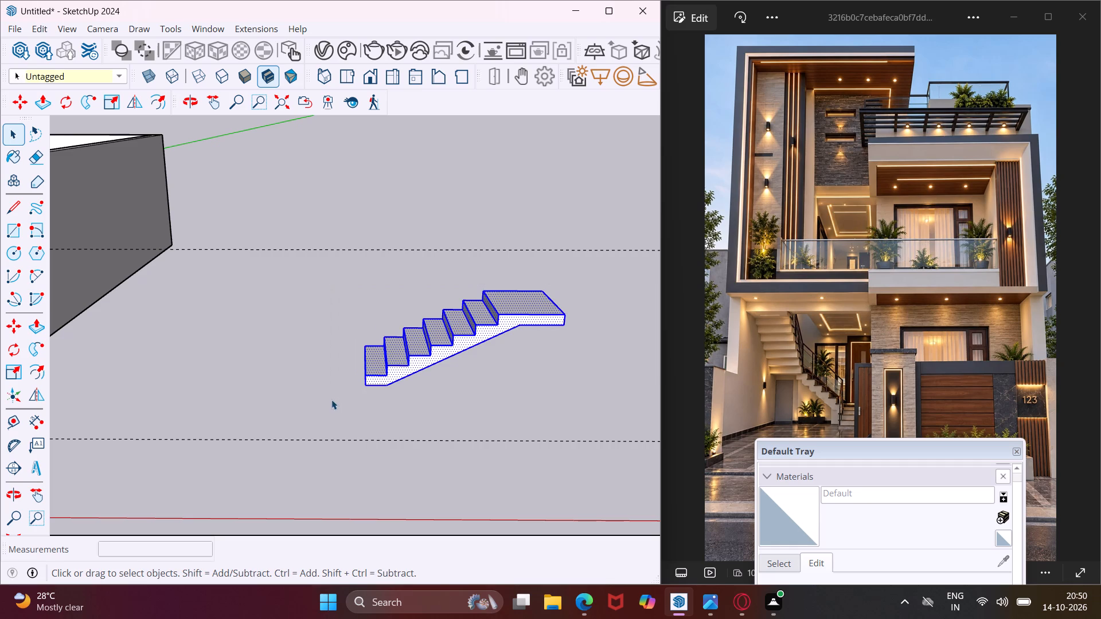
{"action": "left_click", "coordinate": [11, 352]}
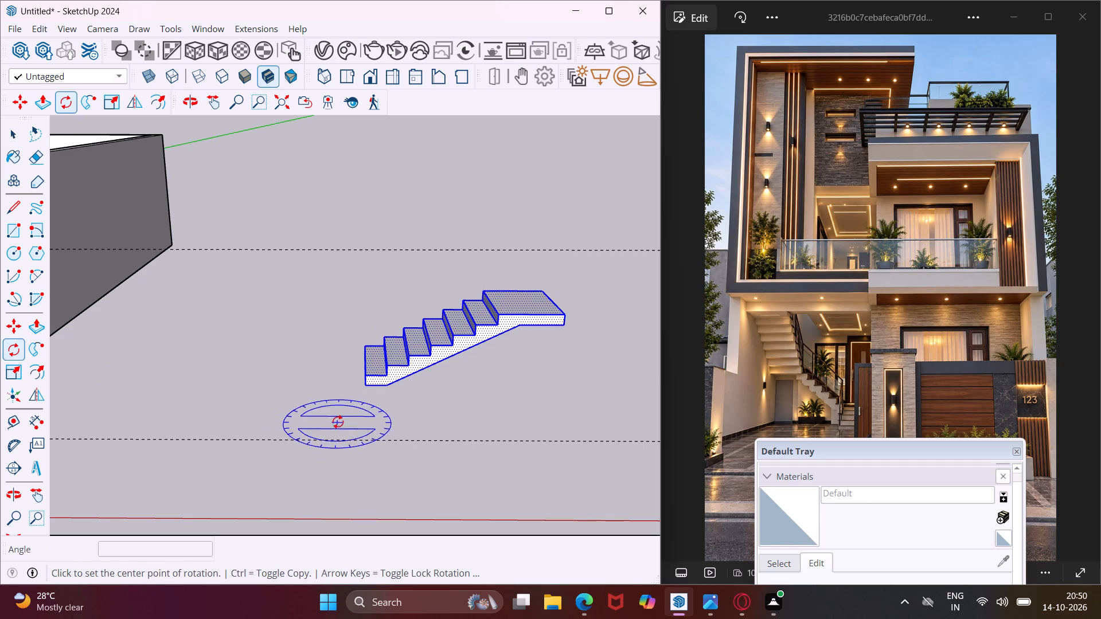
{"action": "left_click", "coordinate": [339, 414]}
{"action": "left_click", "coordinate": [420, 413]}
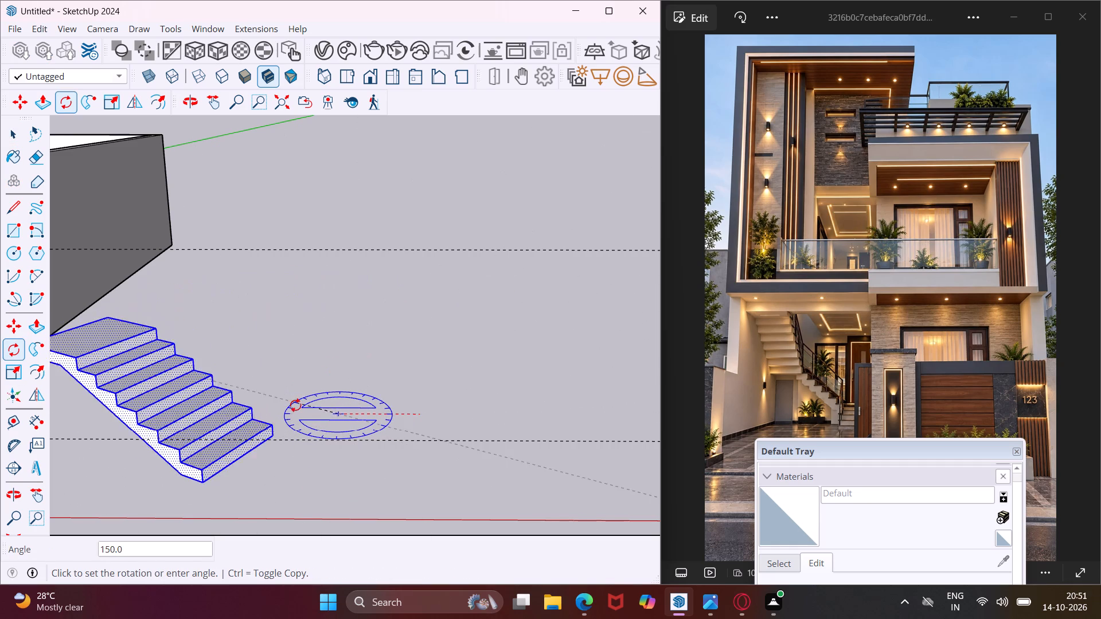
{"action": "left_click", "coordinate": [297, 408]}
{"action": "key", "text": "Escape"}
{"action": "key", "text": "space"}
{"action": "scroll", "coordinate": [326, 385], "scroll_direction": "down", "scroll_amount": 5}
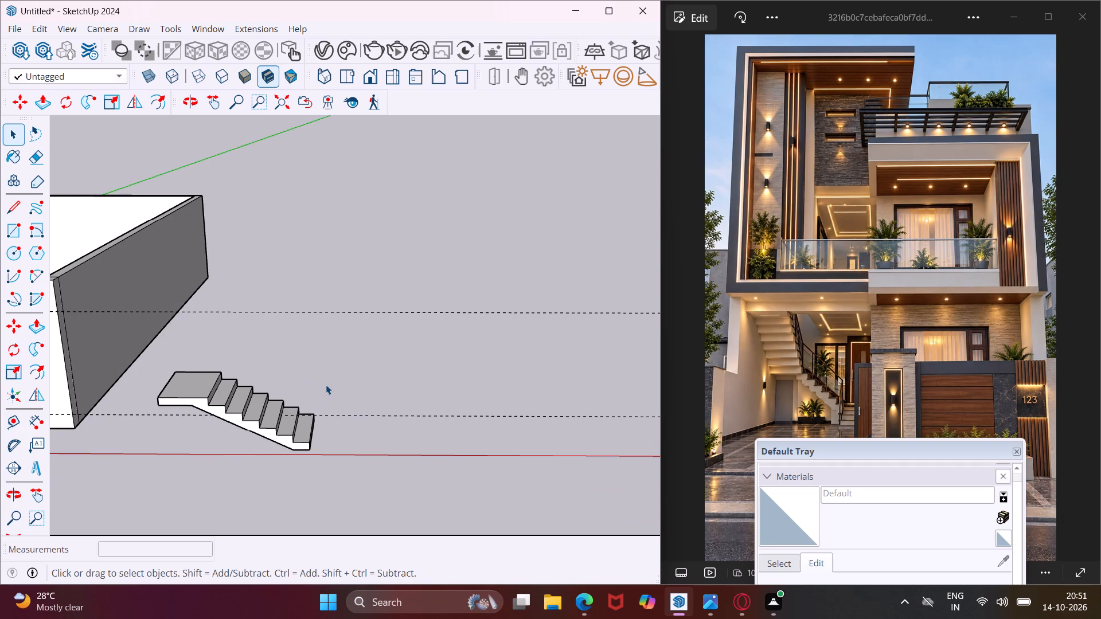
Copy the whole staircase about 12' 4" back along the green axis, using its bottom corner as the base point.
{"action": "left_click", "coordinate": [201, 394]}
{"action": "left_click_drag", "start_coordinate": [164, 364], "coordinate": [245, 453]}
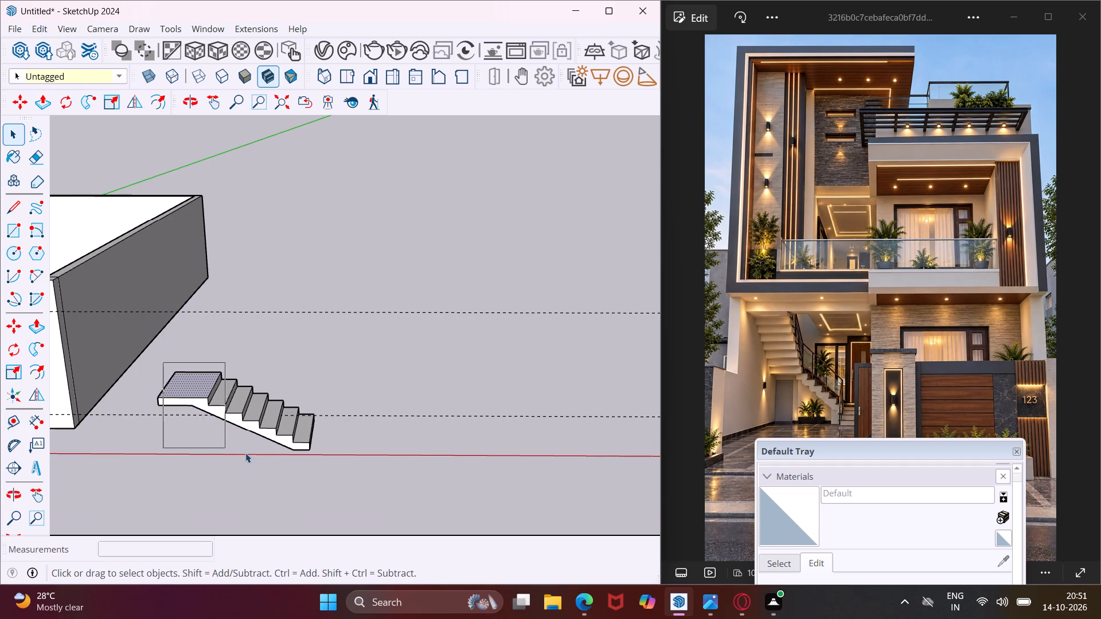
{"action": "left_click_drag", "start_coordinate": [245, 453], "coordinate": [340, 456]}
{"action": "left_click_drag", "start_coordinate": [128, 362], "coordinate": [208, 445]}
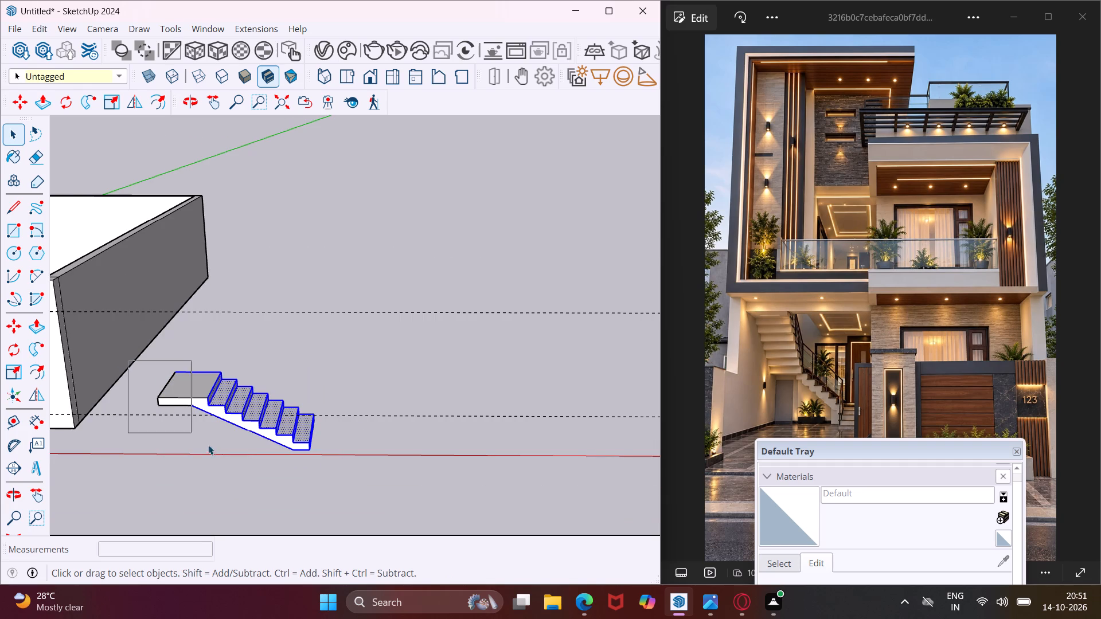
{"action": "left_click_drag", "start_coordinate": [208, 445], "coordinate": [342, 468]}
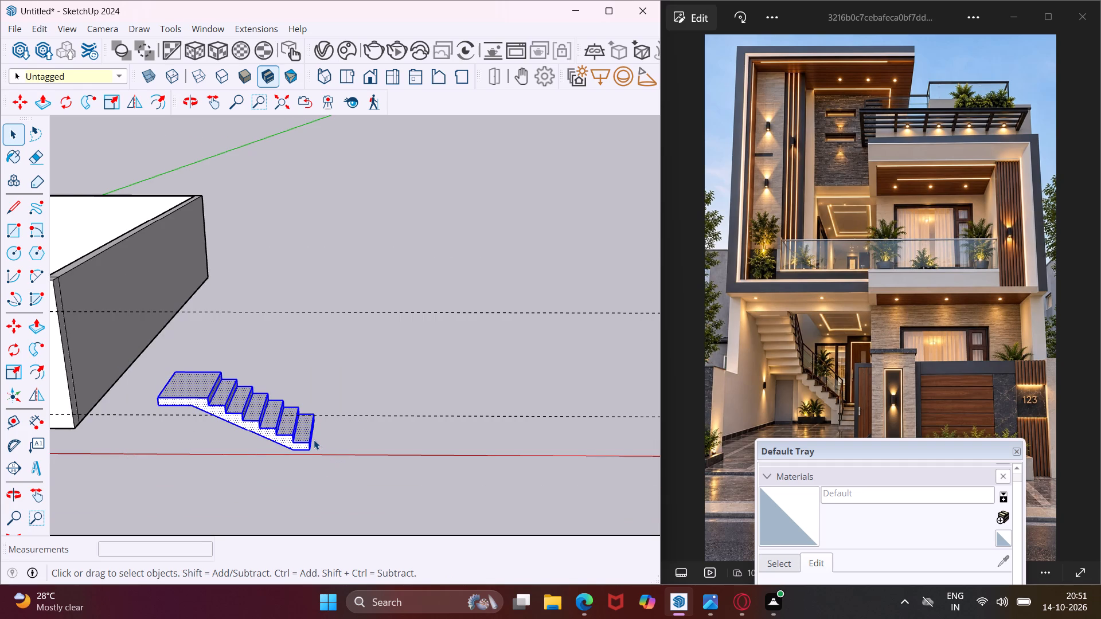
{"action": "key", "text": "m"}
{"action": "left_click", "coordinate": [309, 449]}
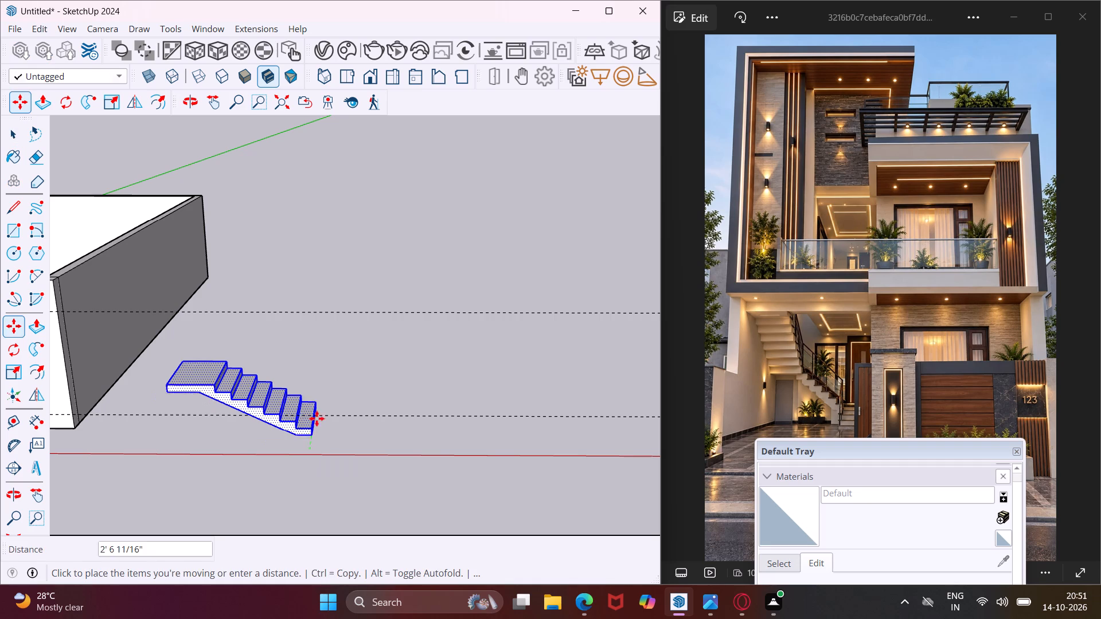
{"action": "left_click", "coordinate": [323, 374]}
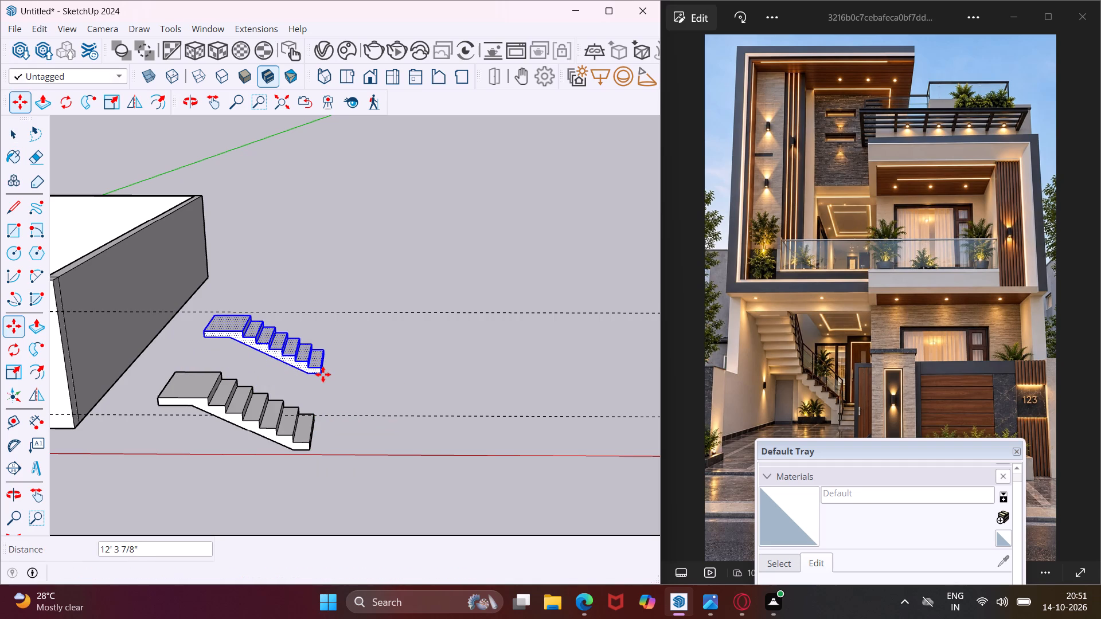
{"action": "key", "text": "Escape"}
{"action": "key", "text": "space"}
Examine the open ground-floor recess of the house, including its floor and inner walls.
{"action": "middle_click_drag", "start_coordinate": [324, 377], "coordinate": [341, 371]}
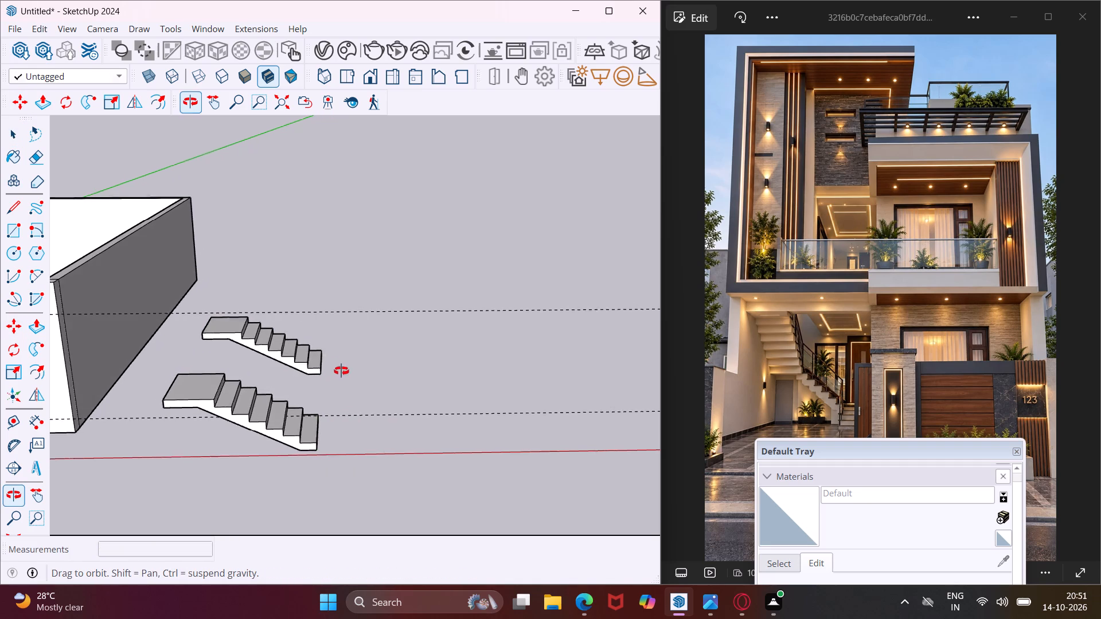
{"action": "middle_click_drag", "start_coordinate": [341, 371], "coordinate": [368, 353]}
{"action": "scroll", "coordinate": [368, 352], "scroll_direction": "down", "scroll_amount": 15}
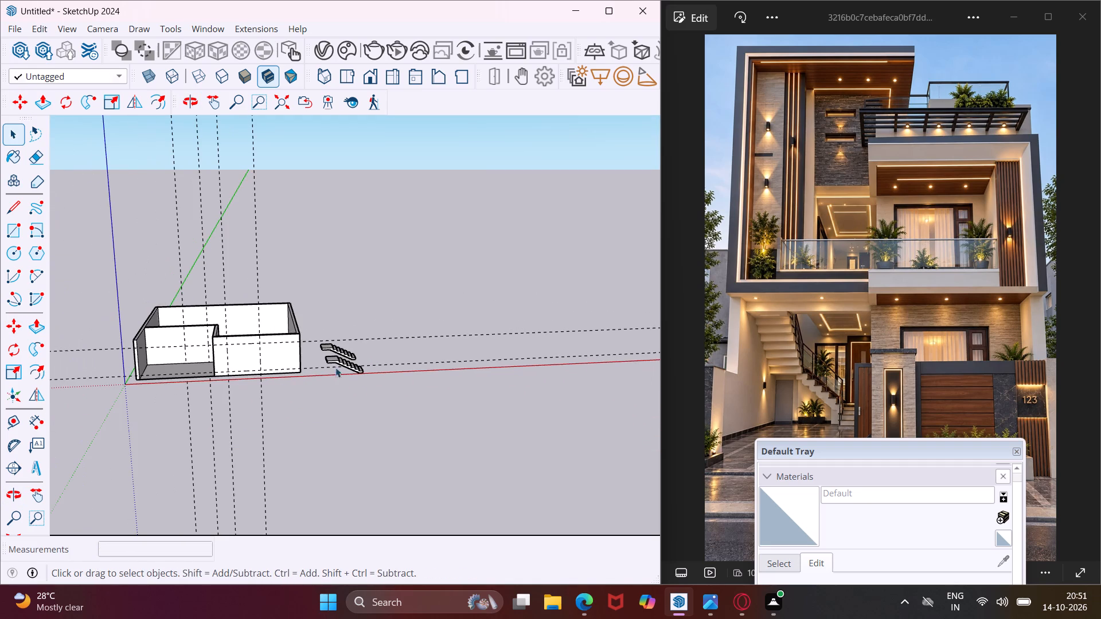
{"action": "middle_click_drag", "start_coordinate": [248, 354], "coordinate": [457, 357]}
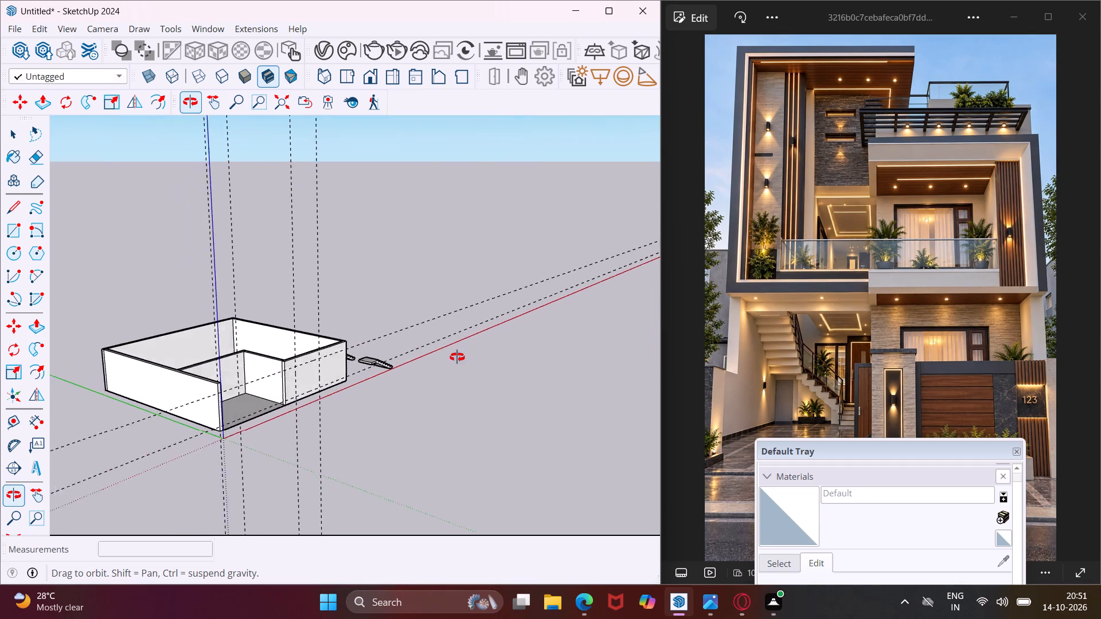
{"action": "middle_click_drag", "start_coordinate": [457, 357], "coordinate": [467, 358]}
{"action": "scroll", "coordinate": [252, 412], "scroll_direction": "up", "scroll_amount": 2}
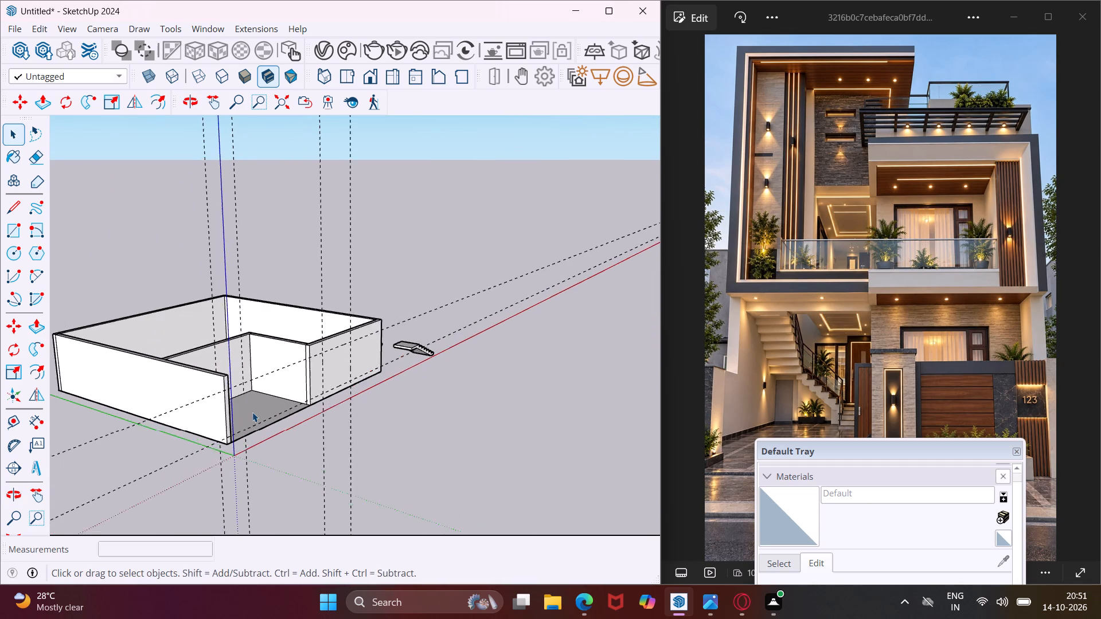
{"action": "scroll", "coordinate": [252, 412], "scroll_direction": "up", "scroll_amount": 13}
{"action": "middle_click_drag", "start_coordinate": [277, 385], "coordinate": [252, 411]}
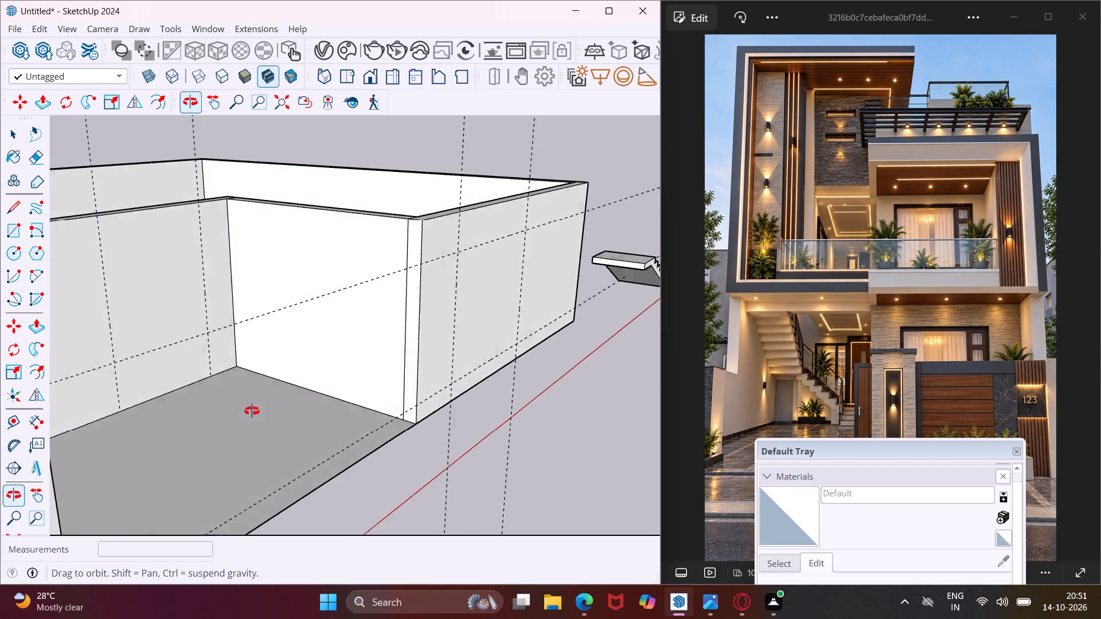
{"action": "middle_click_drag", "start_coordinate": [252, 411], "coordinate": [244, 418]}
{"action": "middle_click_drag", "start_coordinate": [244, 418], "coordinate": [288, 413]}
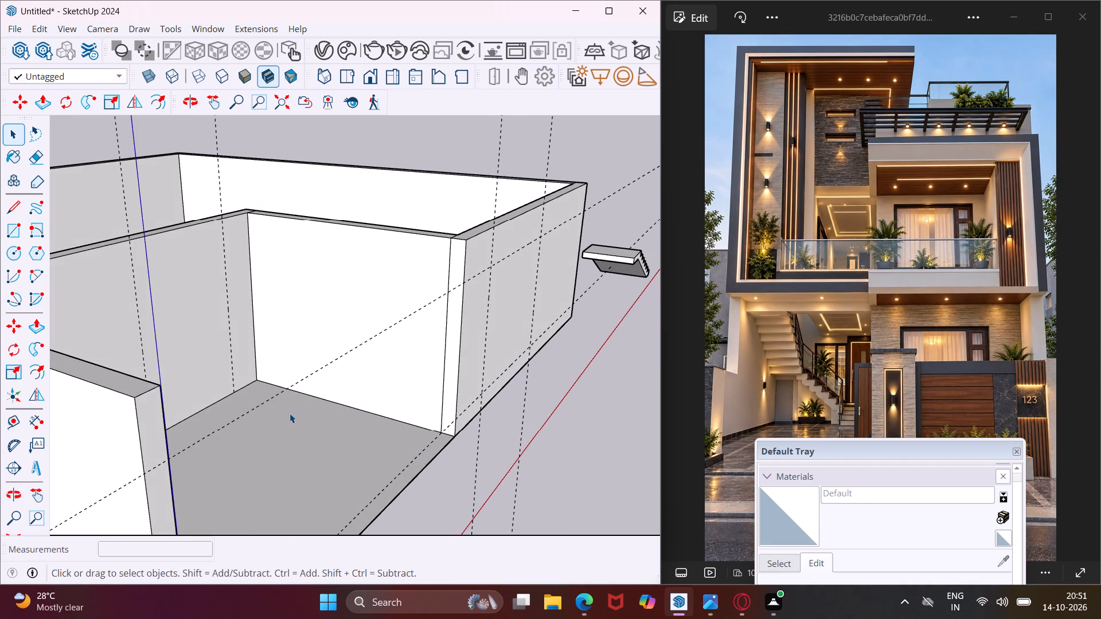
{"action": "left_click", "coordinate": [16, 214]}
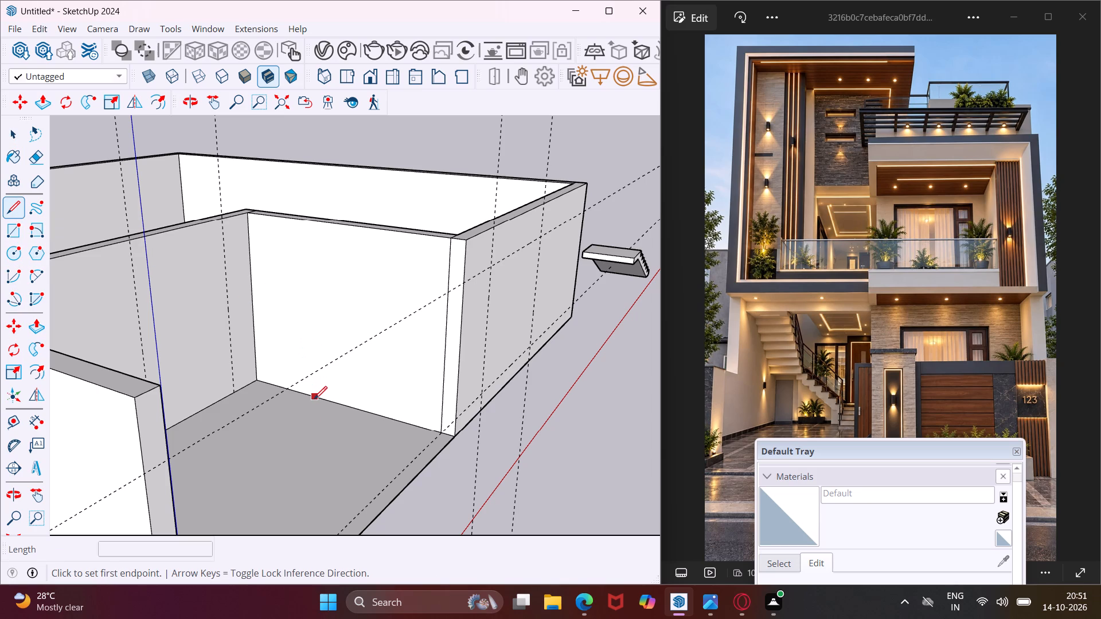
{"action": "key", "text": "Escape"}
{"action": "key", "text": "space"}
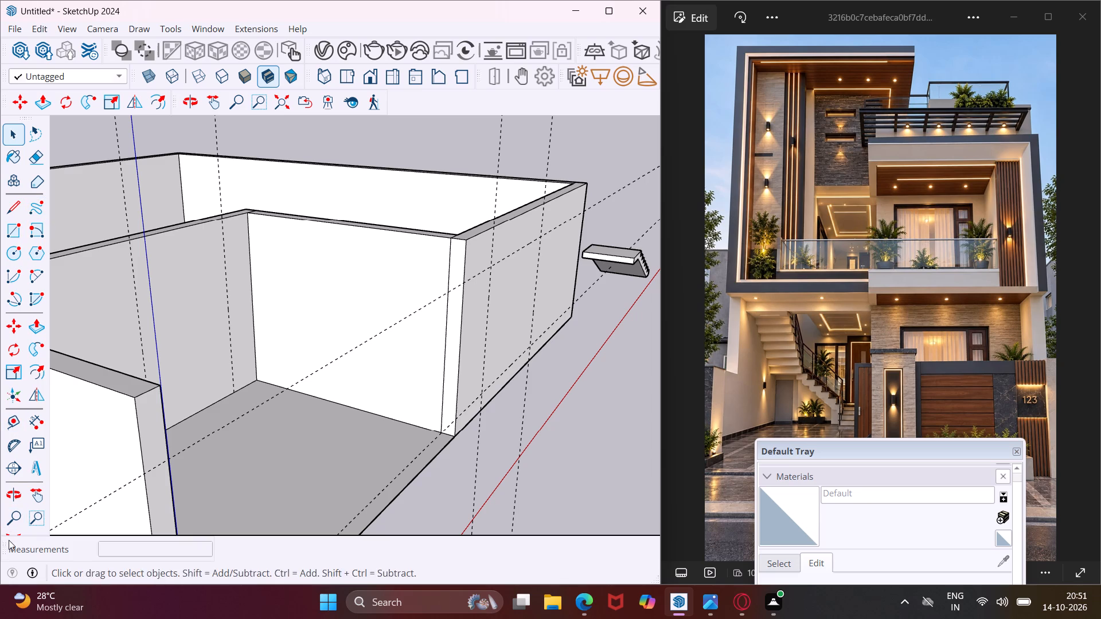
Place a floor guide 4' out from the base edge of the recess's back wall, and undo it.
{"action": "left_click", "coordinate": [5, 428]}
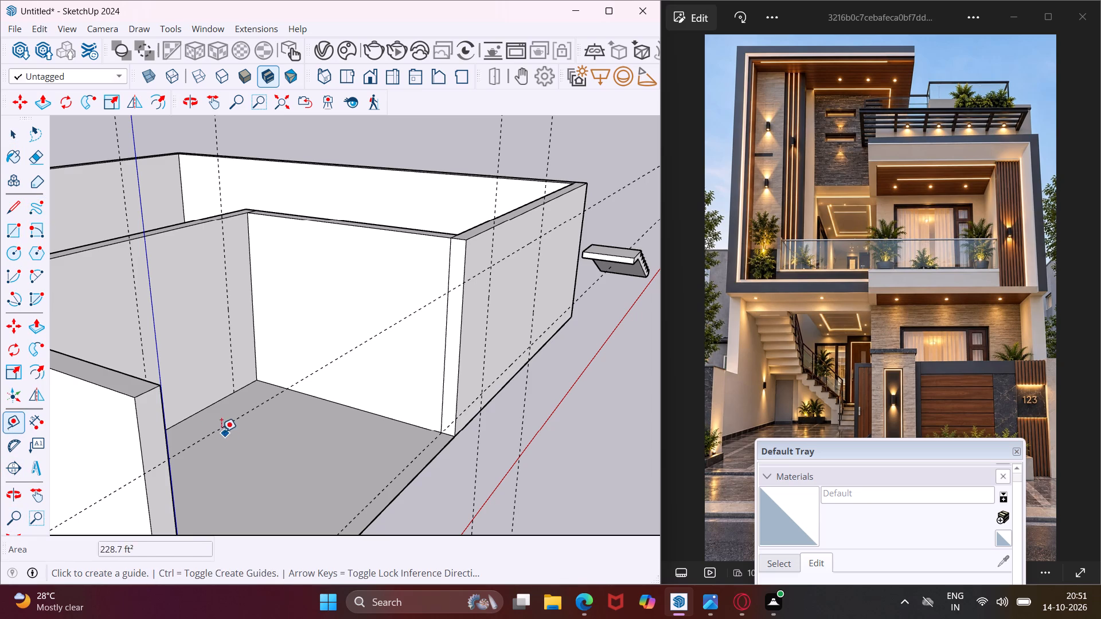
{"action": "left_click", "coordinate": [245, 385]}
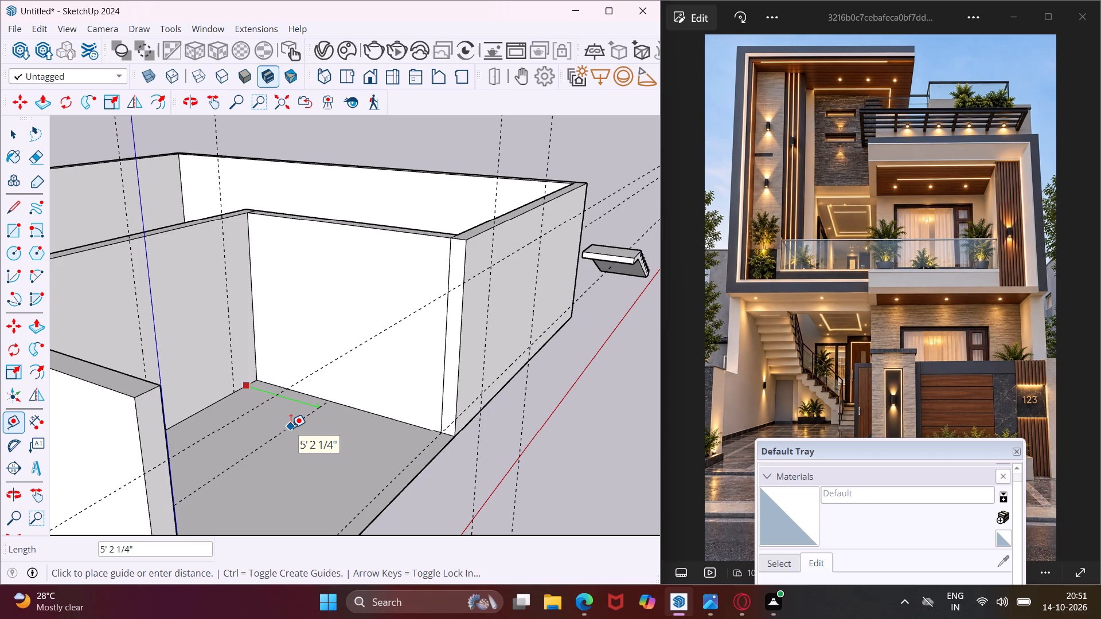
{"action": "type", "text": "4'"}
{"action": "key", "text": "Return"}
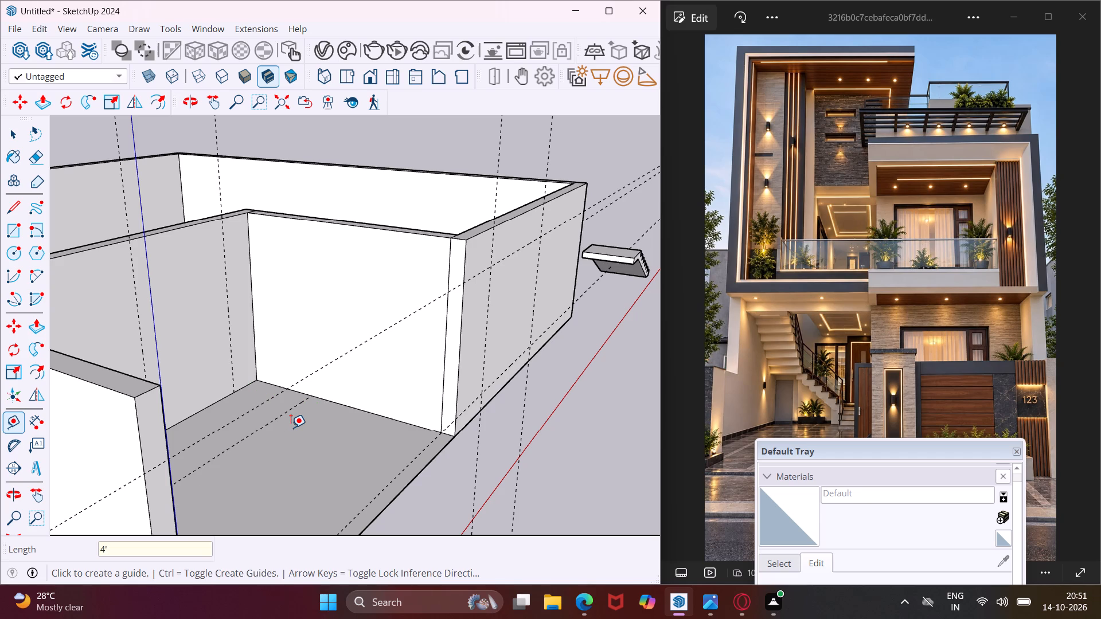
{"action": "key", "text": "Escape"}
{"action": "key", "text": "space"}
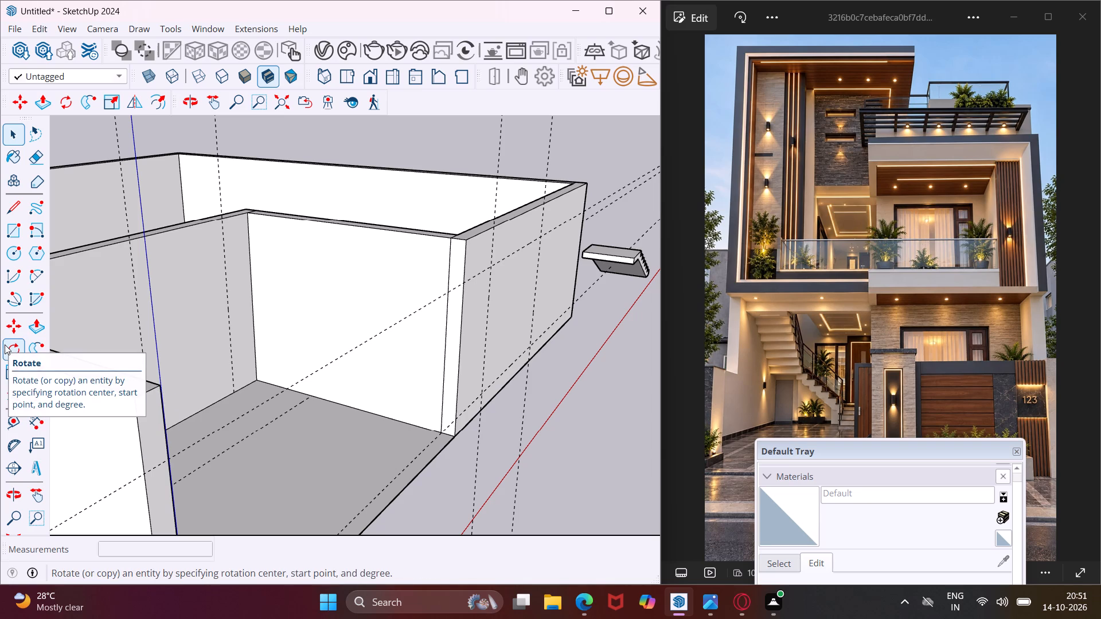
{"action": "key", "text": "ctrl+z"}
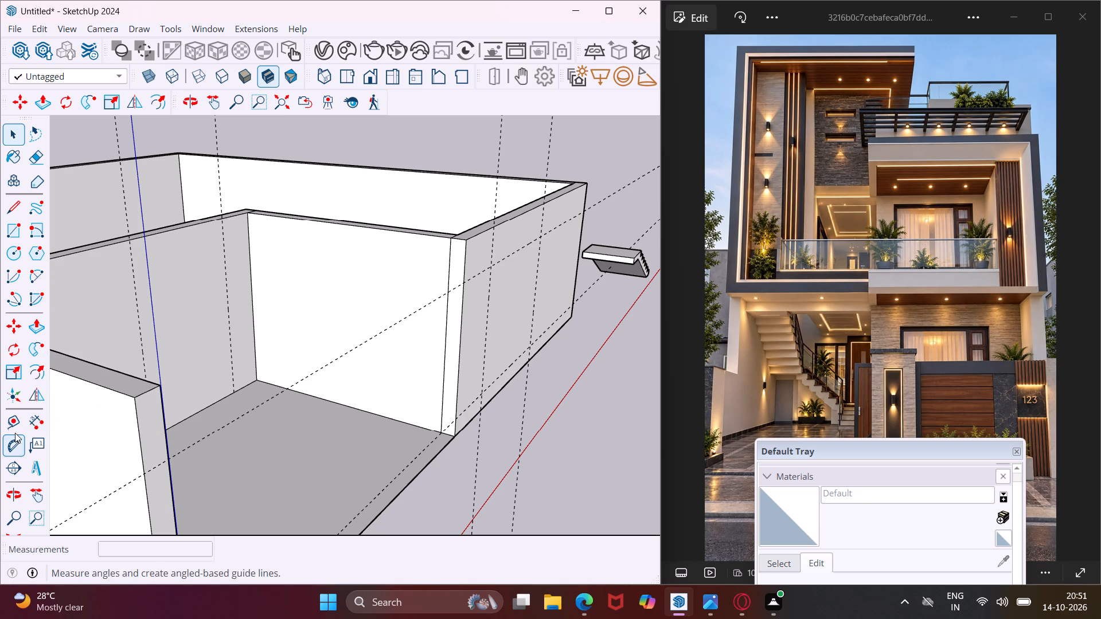
Place a floor guide 5' out from the base edge of the recess's back wall, parallel to it.
{"action": "left_click", "coordinate": [15, 426]}
{"action": "left_click", "coordinate": [216, 398]}
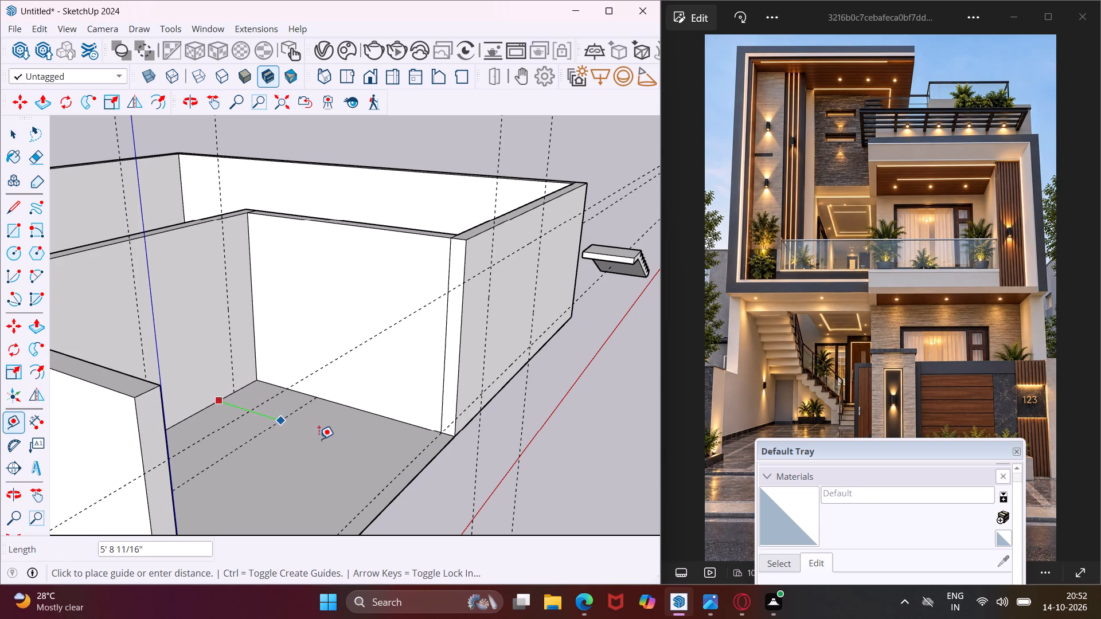
{"action": "type", "text": "5'"}
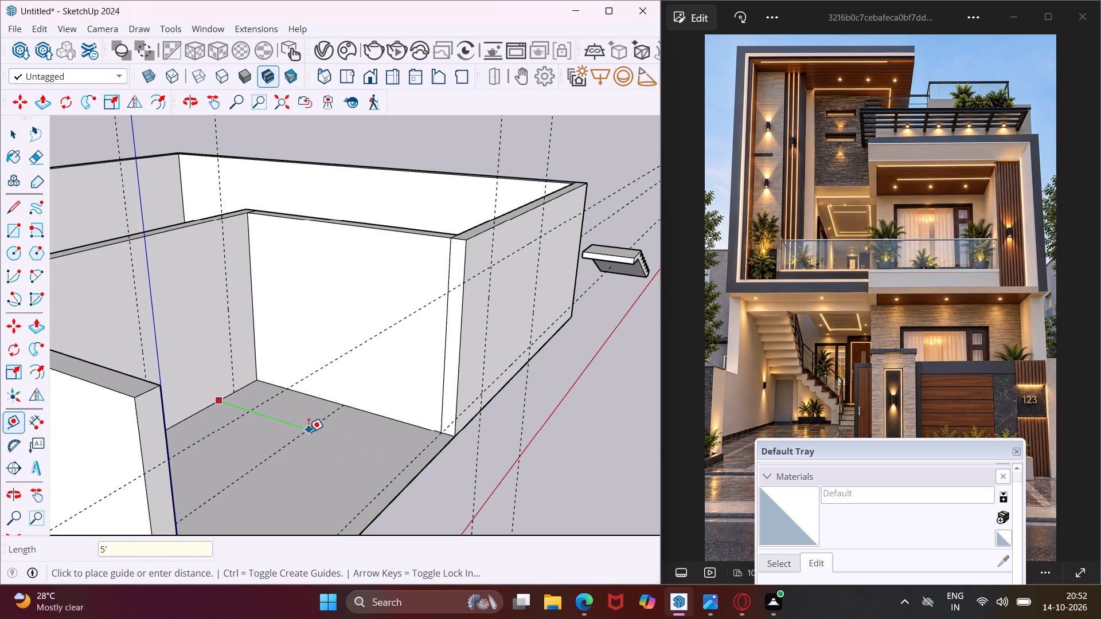
{"action": "key", "text": "Return"}
{"action": "key", "text": "Escape"}
{"action": "key", "text": "space"}
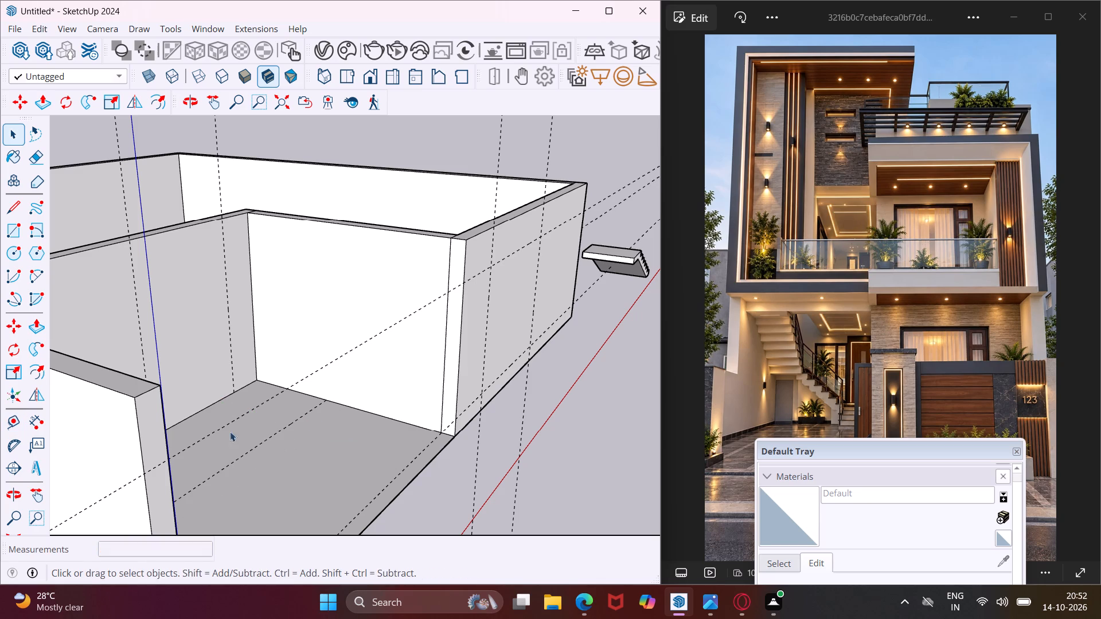
From the guide's intersection with the recess side wall's base, draw a 6" vertical riser and a 1' tread line towards the back wall.
{"action": "left_click", "coordinate": [13, 216]}
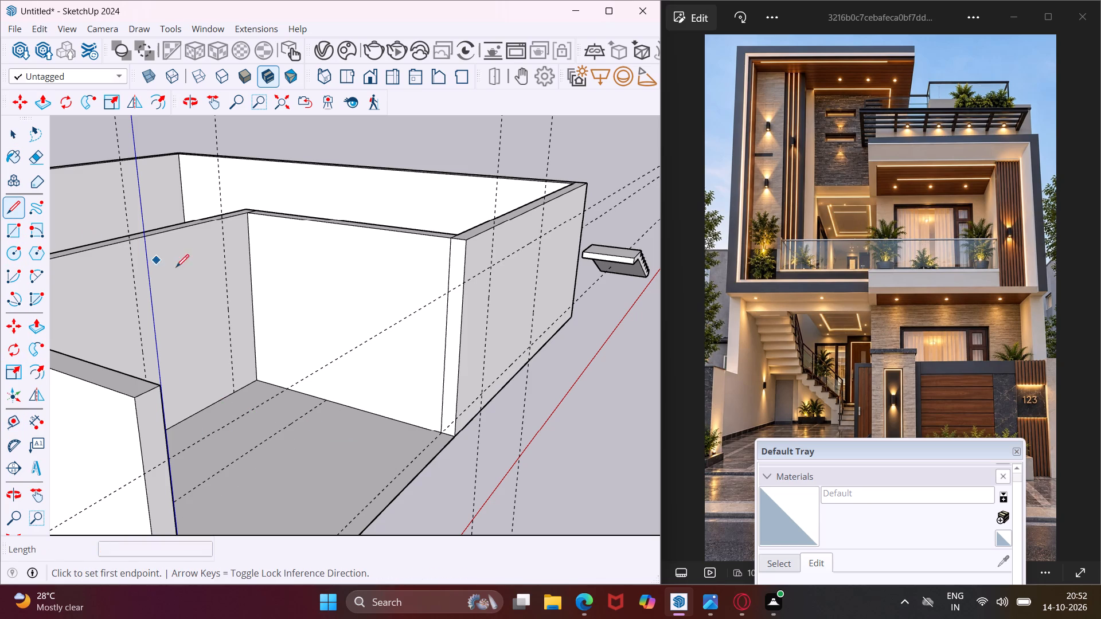
{"action": "scroll", "coordinate": [327, 400], "scroll_direction": "up", "scroll_amount": 14}
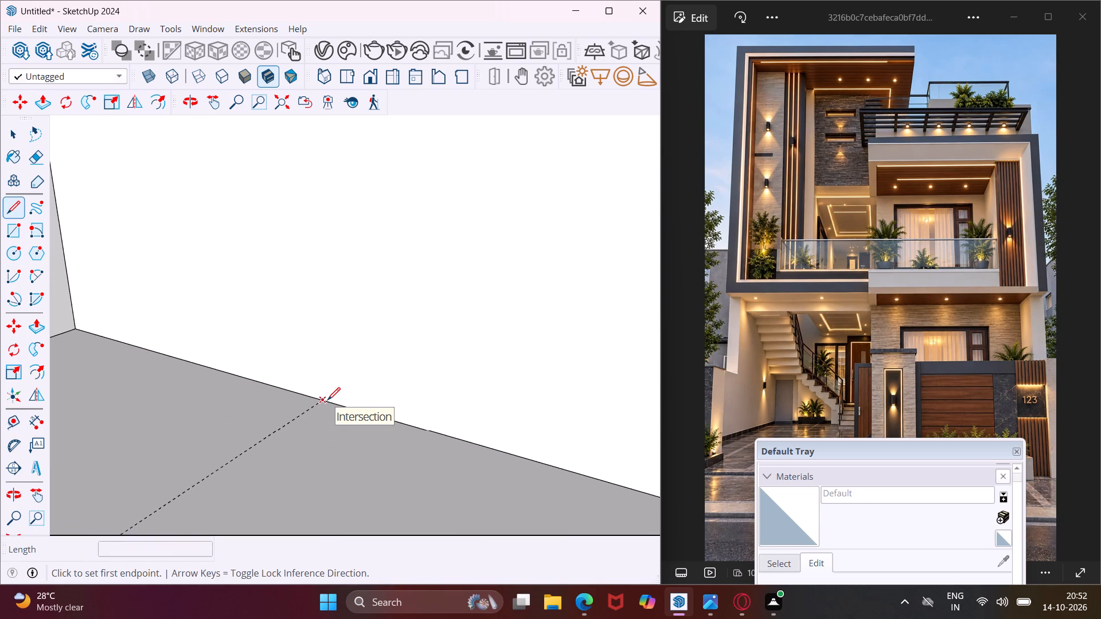
{"action": "scroll", "coordinate": [320, 399], "scroll_direction": "up", "scroll_amount": 7}
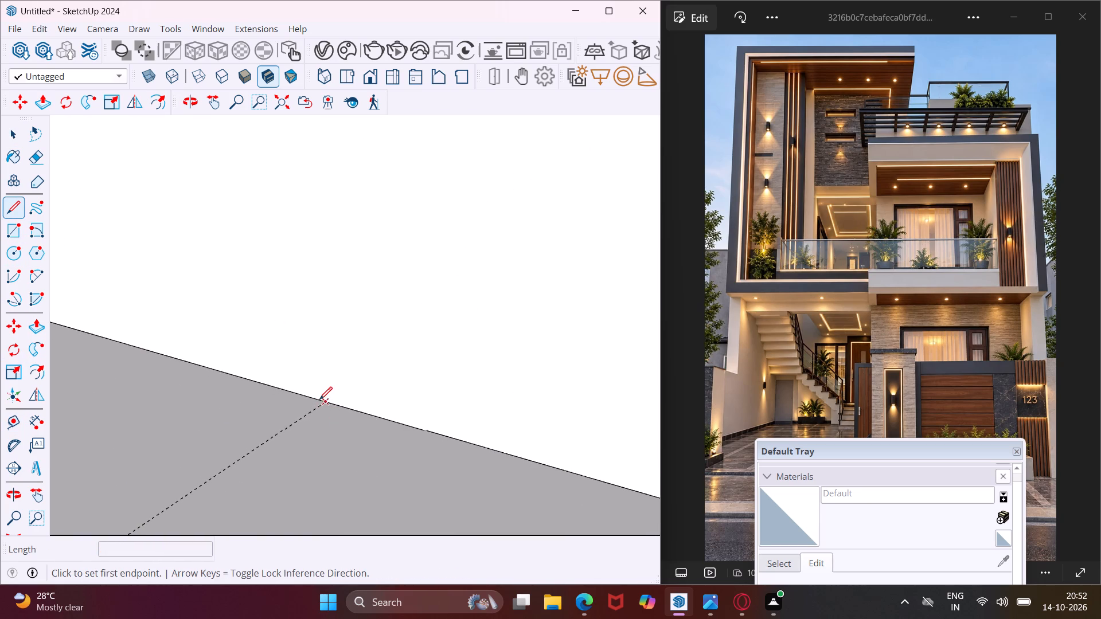
{"action": "scroll", "coordinate": [319, 399], "scroll_direction": "up", "scroll_amount": 1}
{"action": "left_click", "coordinate": [326, 403]}
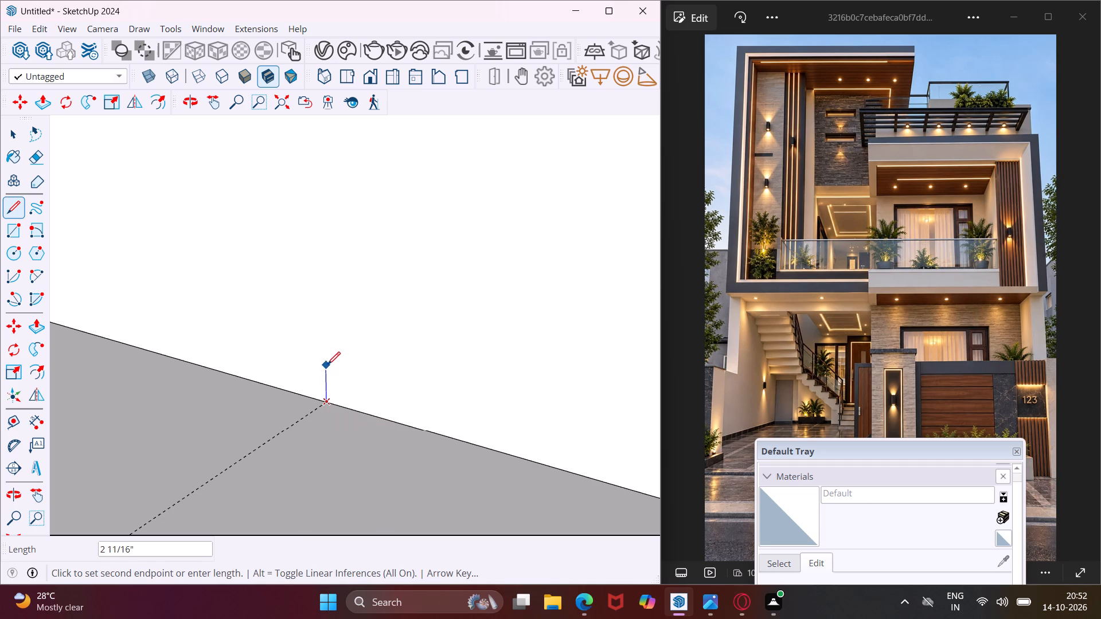
{"action": "type", "text": "6\""}
{"action": "key", "text": "Return"}
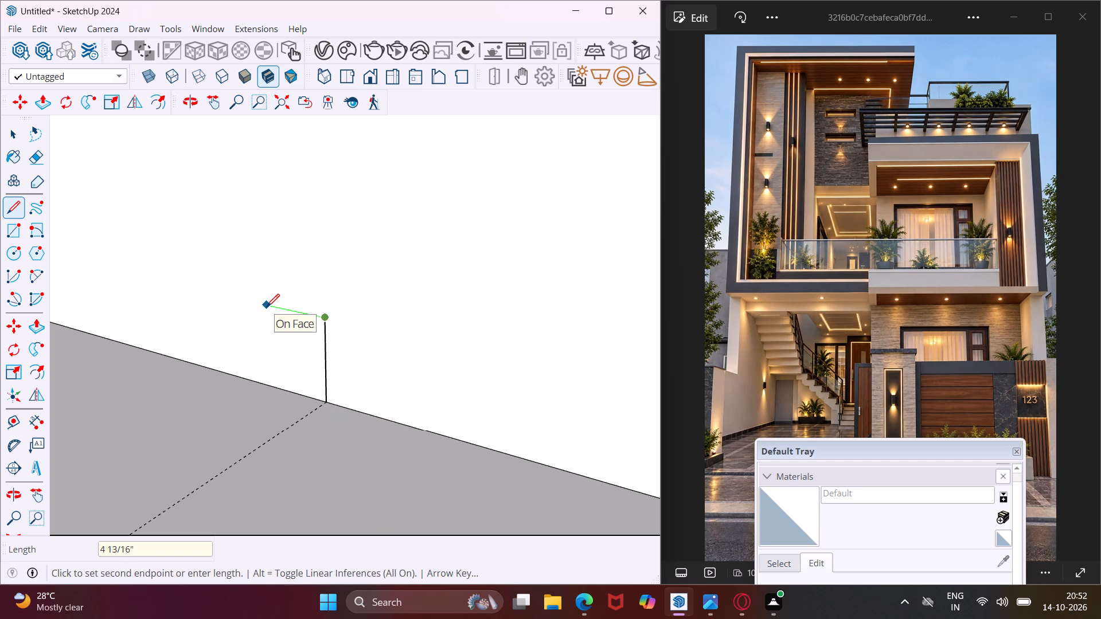
{"action": "type", "text": "1'"}
{"action": "key", "text": "Return"}
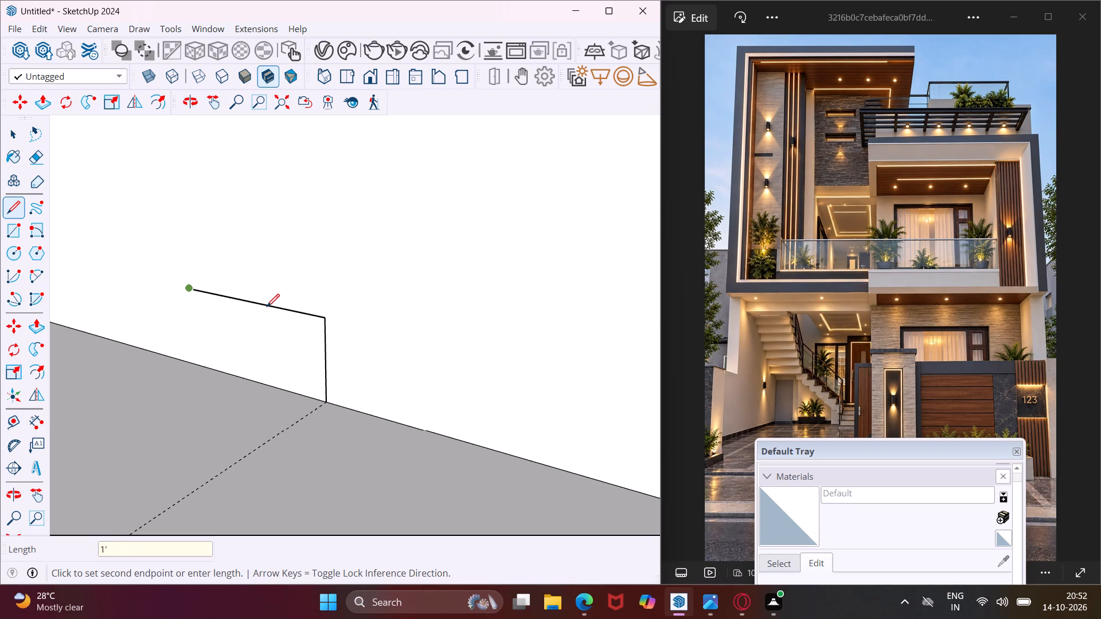
{"action": "key", "text": "Escape"}
{"action": "key", "text": "space"}
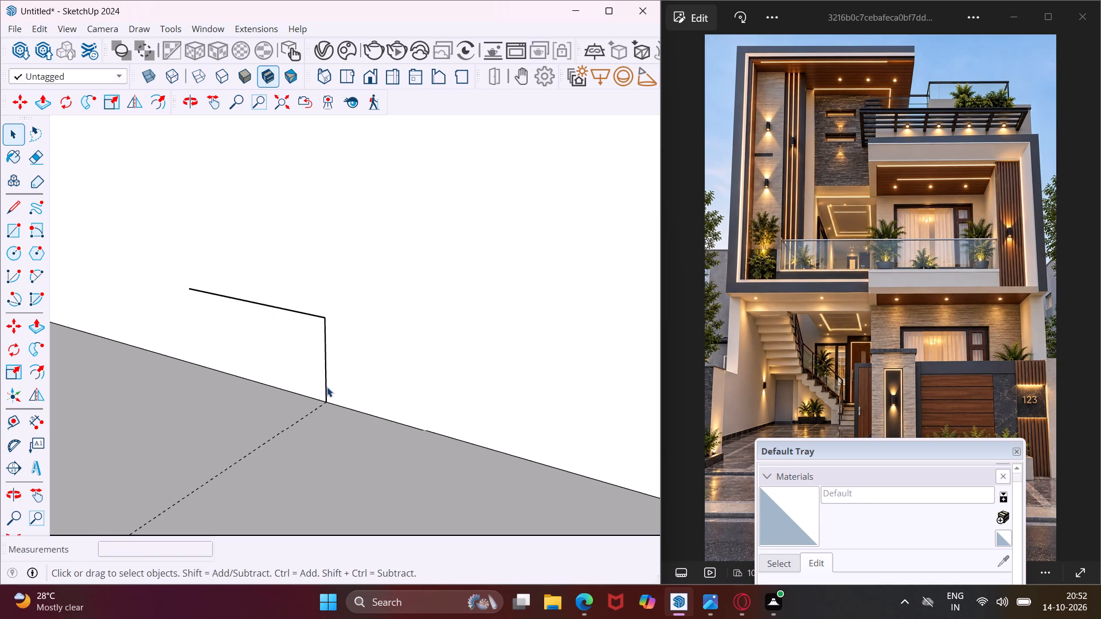
Copy the riser and tread lines from the riser's base to the tread's end, and multiply the copy by 3 up the side wall.
{"action": "left_click", "coordinate": [325, 391]}
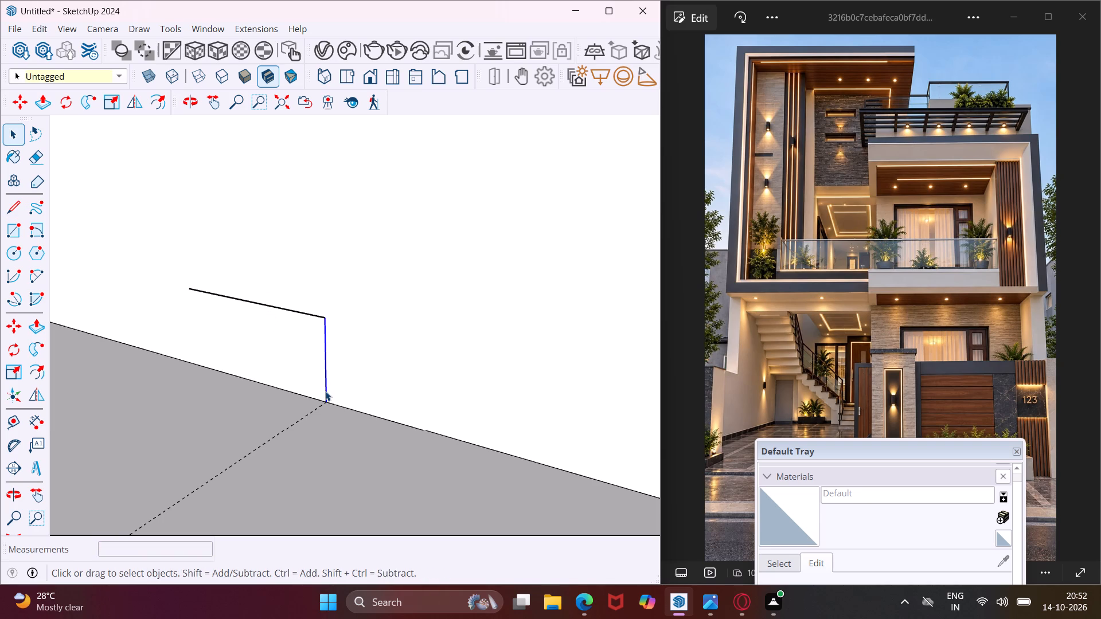
{"action": "left_click", "coordinate": [310, 314], "text": "ctrl"}
{"action": "key", "text": "m"}
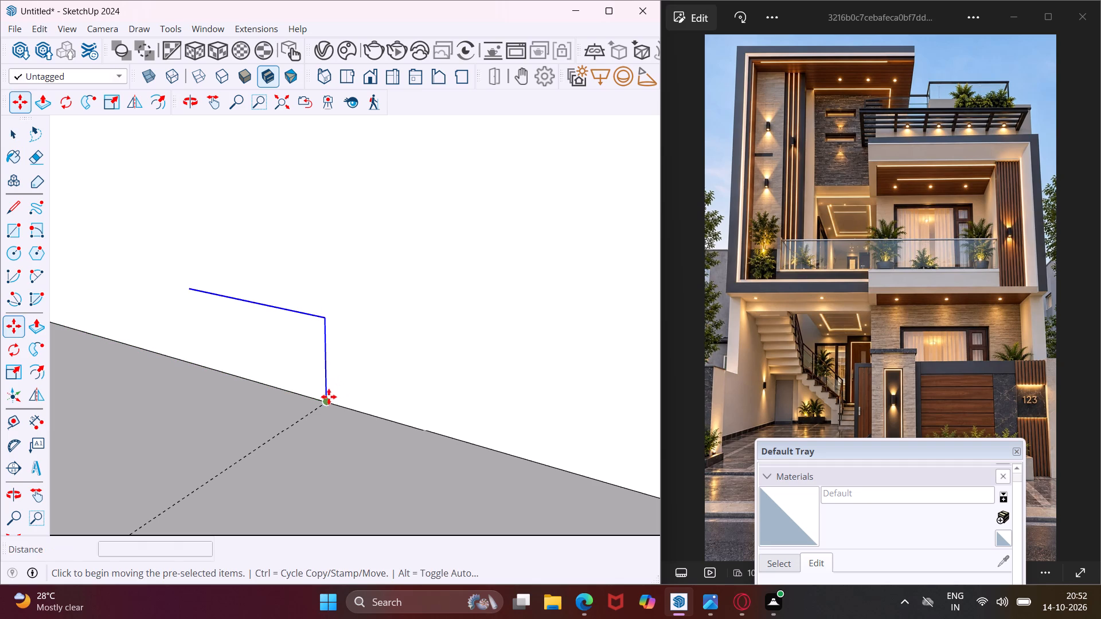
{"action": "left_click", "coordinate": [325, 401]}
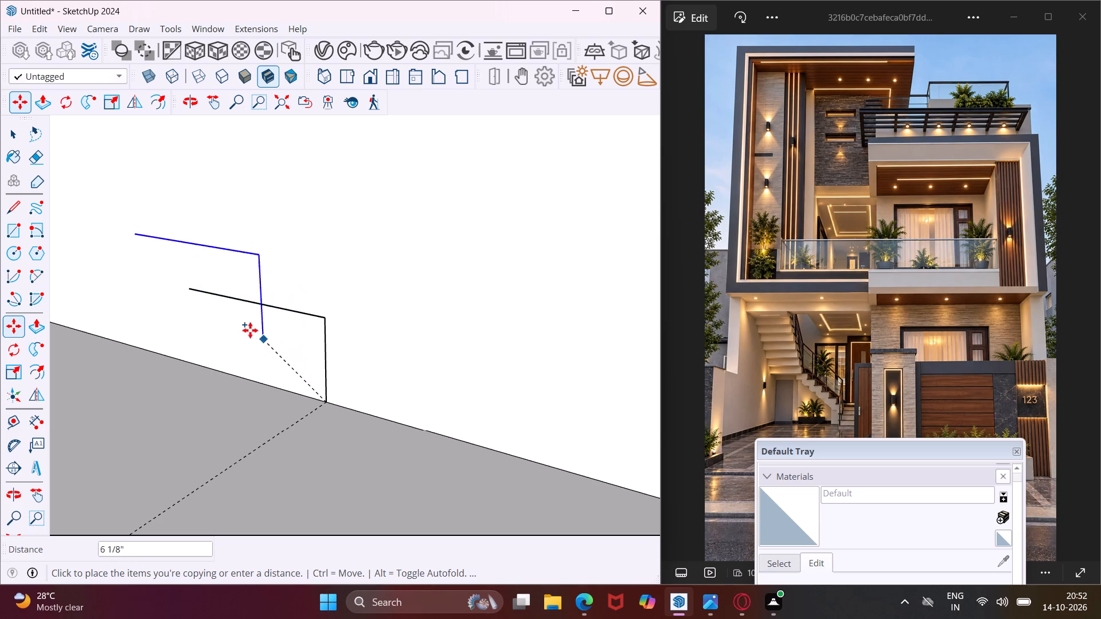
{"action": "left_click", "coordinate": [190, 289]}
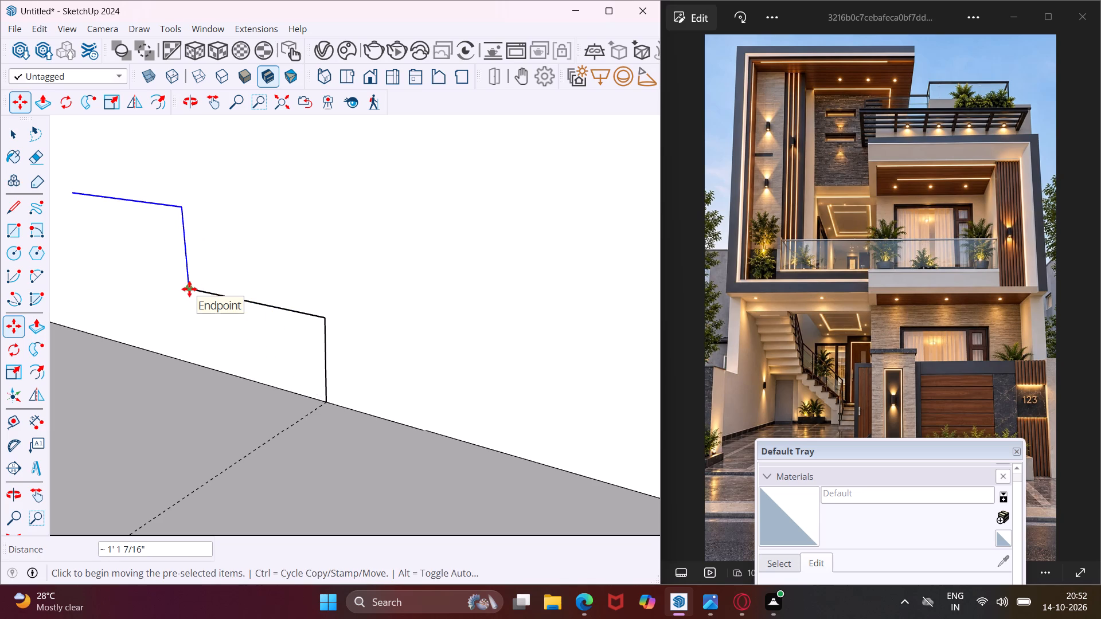
{"action": "key", "text": "asterisk"}
{"action": "key", "text": "3"}
{"action": "key", "text": "Return"}
{"action": "scroll", "coordinate": [198, 305], "scroll_direction": "down", "scroll_amount": 16}
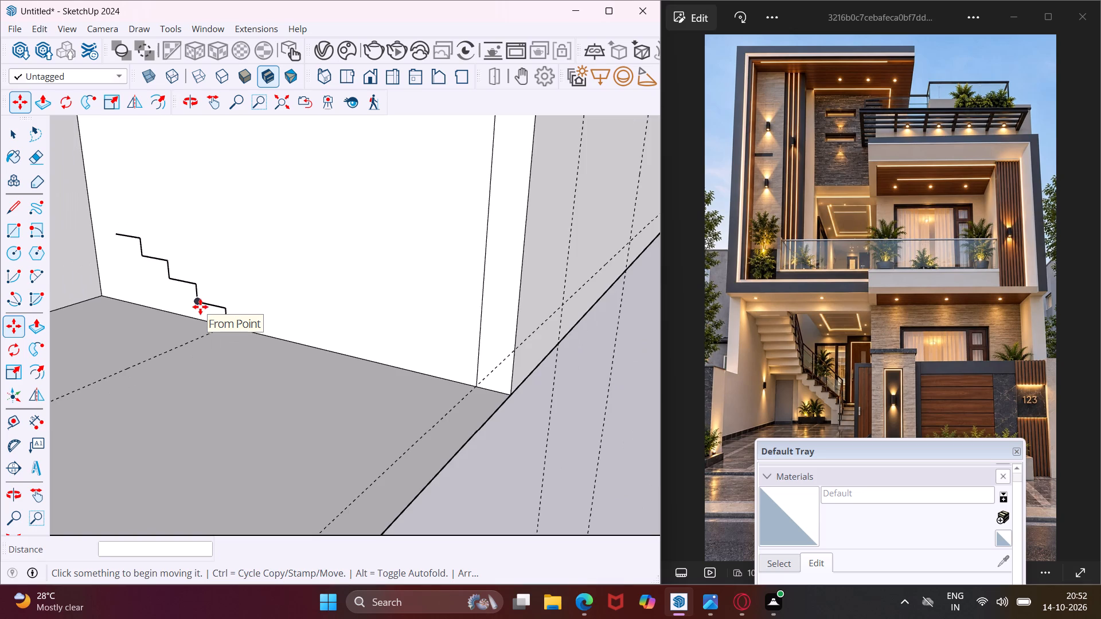
{"action": "middle_click_drag", "start_coordinate": [200, 307], "coordinate": [290, 307]}
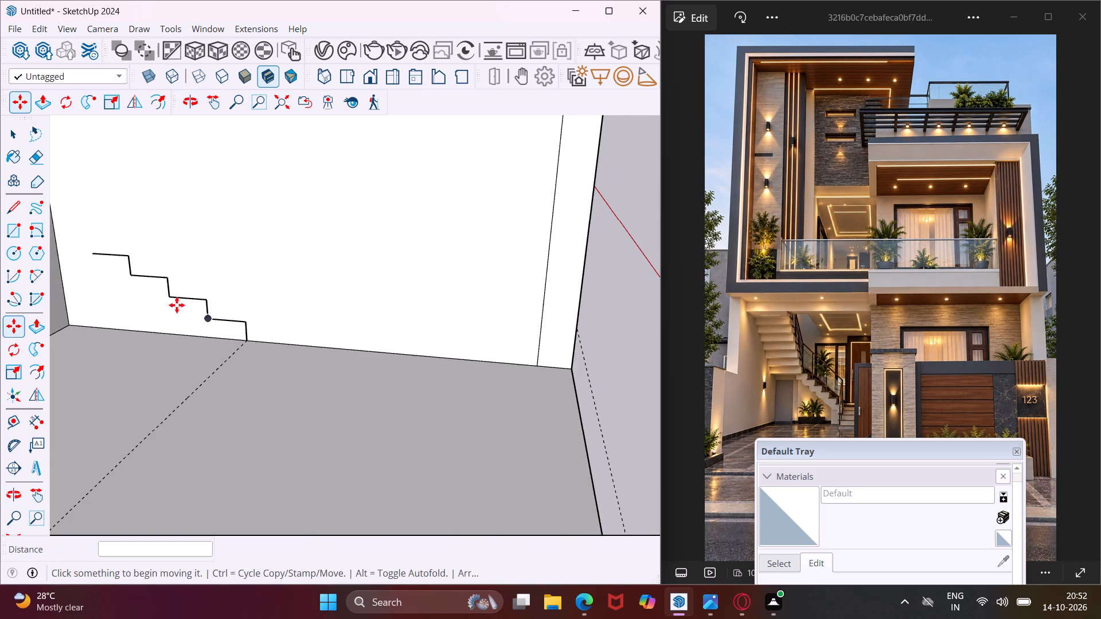
{"action": "key", "text": "Escape"}
{"action": "key", "text": "space"}
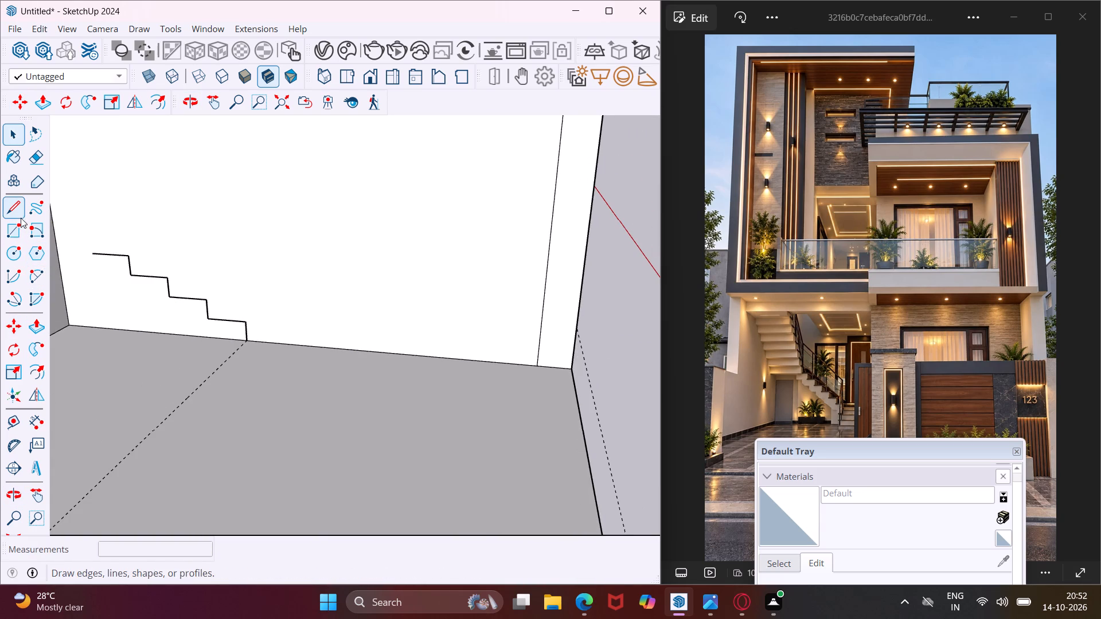
Draw a line from the end of the top tread to the back wall's corner edge to close the stair profile.
{"action": "left_click", "coordinate": [20, 214]}
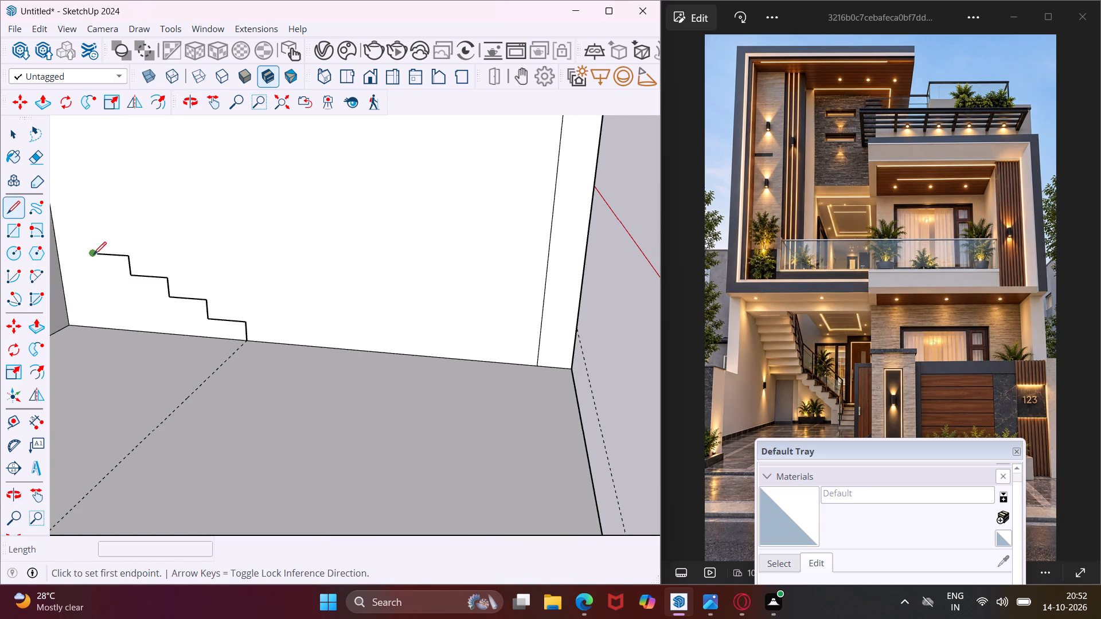
{"action": "left_click", "coordinate": [93, 254]}
{"action": "left_click", "coordinate": [54, 252]}
{"action": "key", "text": "Escape"}
{"action": "key", "text": "space"}
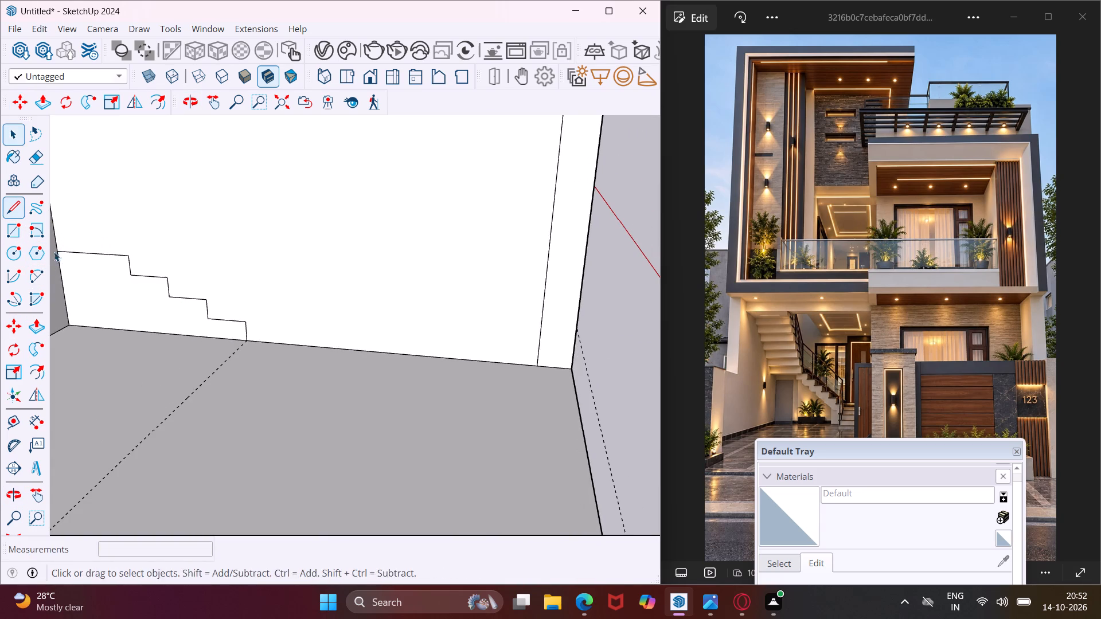
Push/Pull the closed stair profile 4' out from the recess side wall.
{"action": "left_click", "coordinate": [117, 295]}
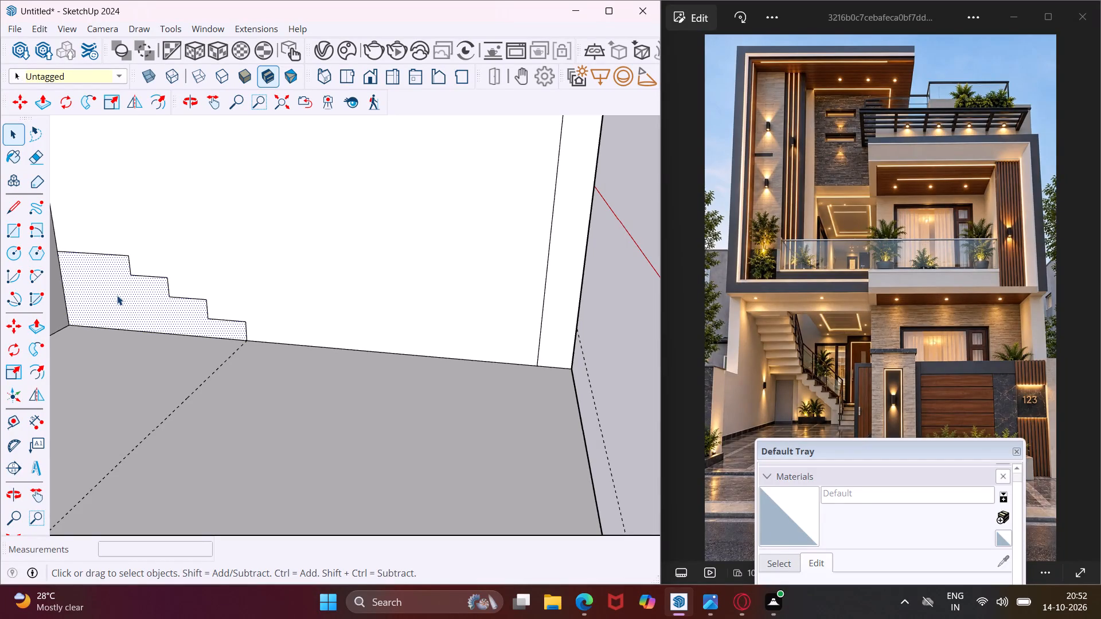
{"action": "key", "text": "p"}
{"action": "left_click", "coordinate": [117, 295]}
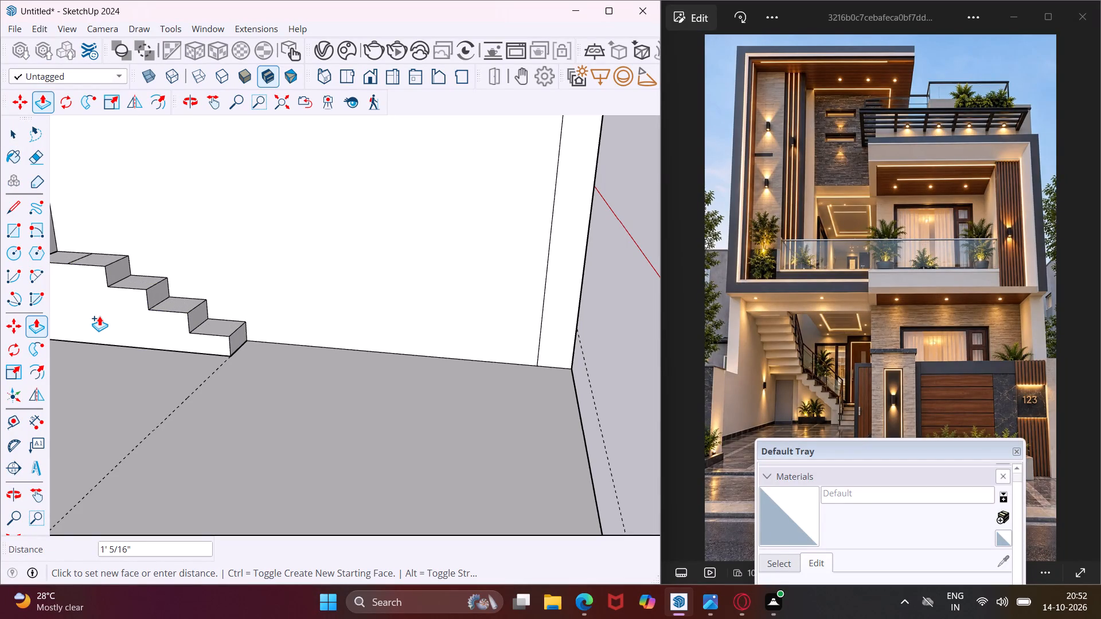
{"action": "scroll", "coordinate": [93, 328], "scroll_direction": "down", "scroll_amount": 3}
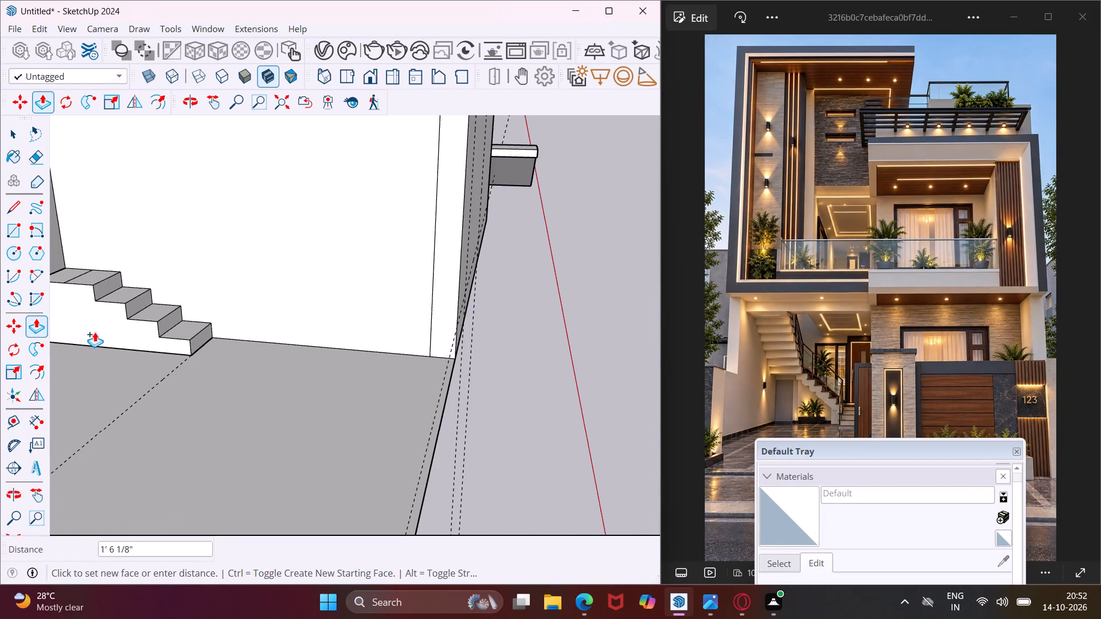
{"action": "type", "text": "4'"}
{"action": "key", "text": "Return"}
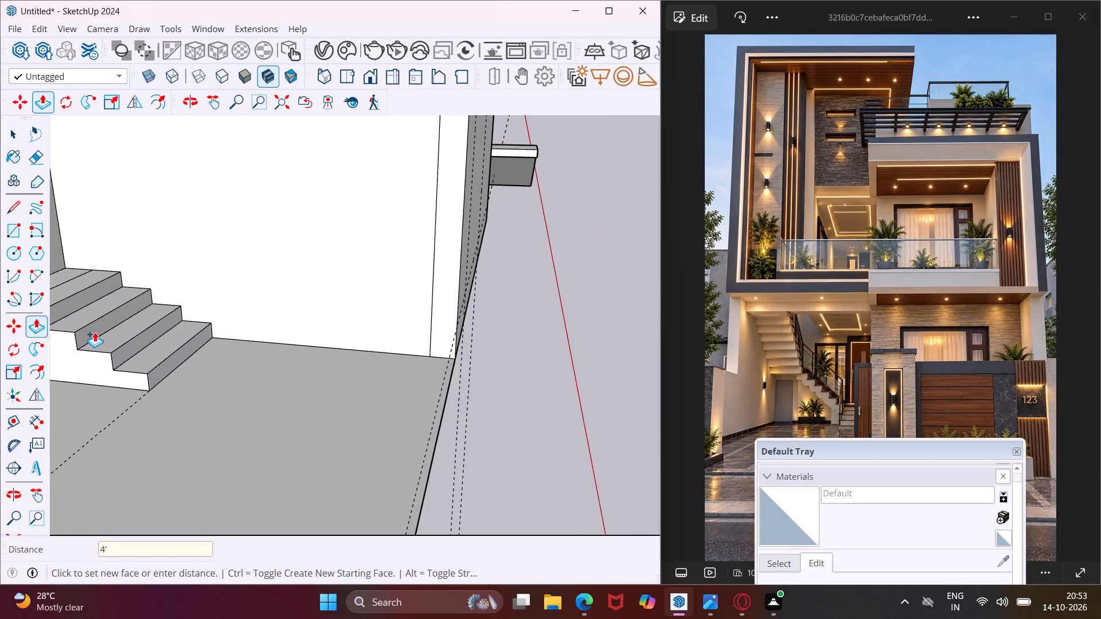
Widen the steps by pulling their exposed stepped side face a further 2' across the recess.
{"action": "scroll", "coordinate": [95, 332], "scroll_direction": "down", "scroll_amount": 6}
{"action": "middle_click_drag", "start_coordinate": [95, 332], "coordinate": [60, 342]}
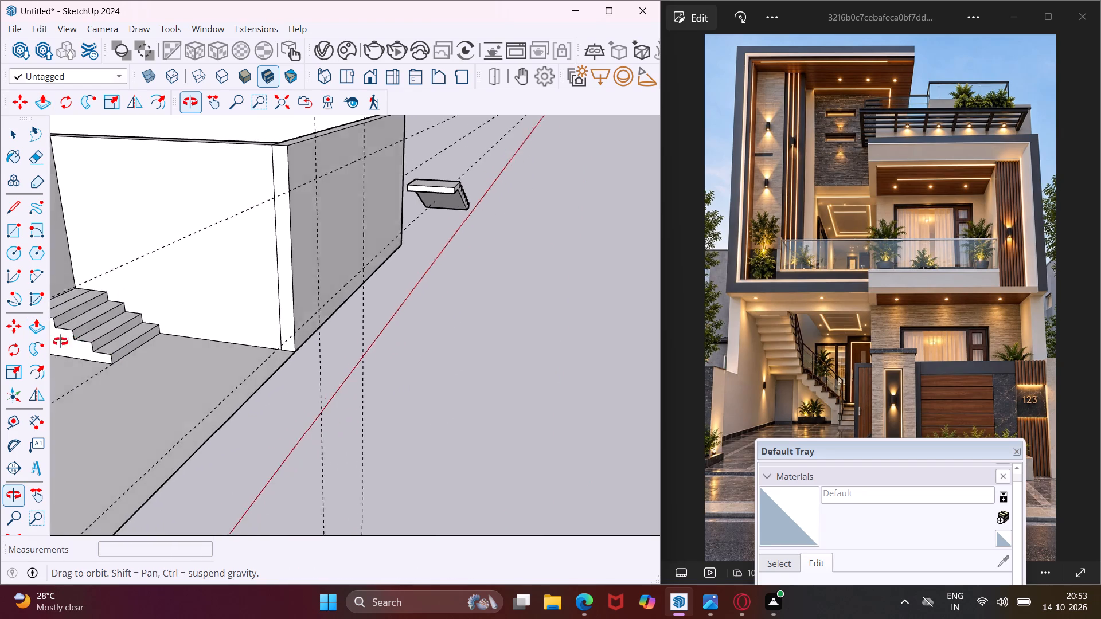
{"action": "middle_click_drag", "start_coordinate": [60, 342], "coordinate": [45, 346]}
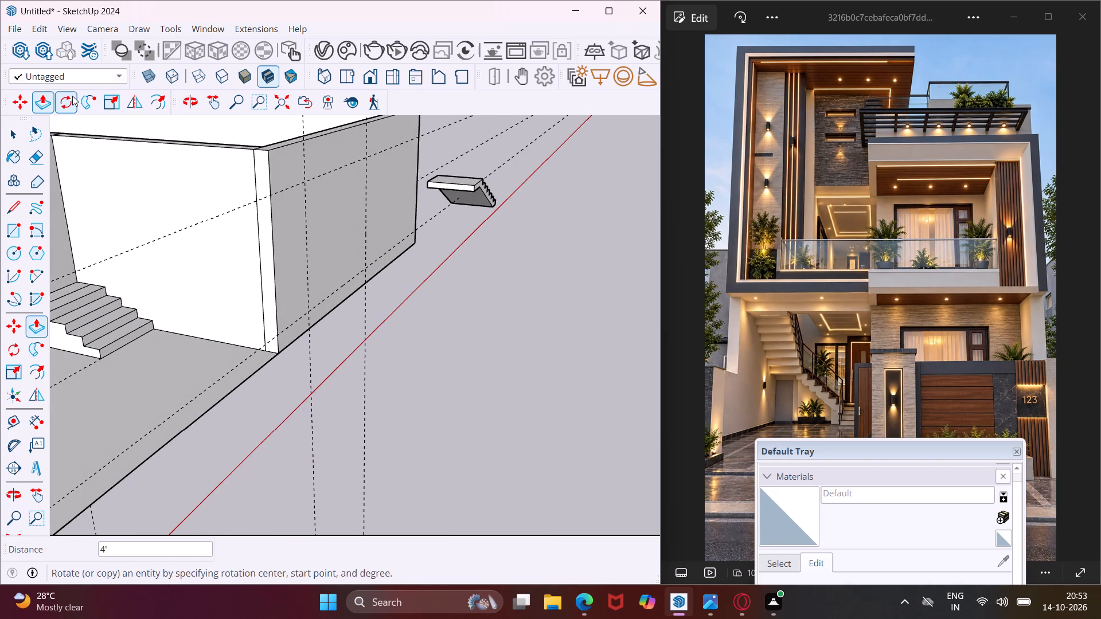
{"action": "left_click", "coordinate": [212, 107]}
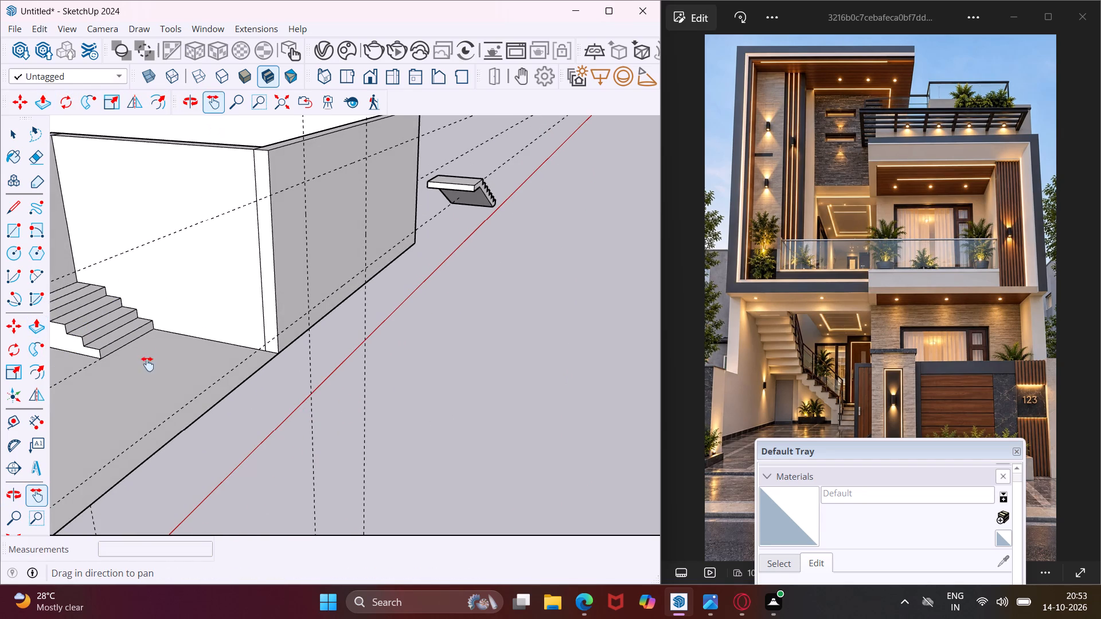
{"action": "left_click_drag", "start_coordinate": [147, 364], "coordinate": [272, 319]}
{"action": "middle_click_drag", "start_coordinate": [270, 315], "coordinate": [240, 320]}
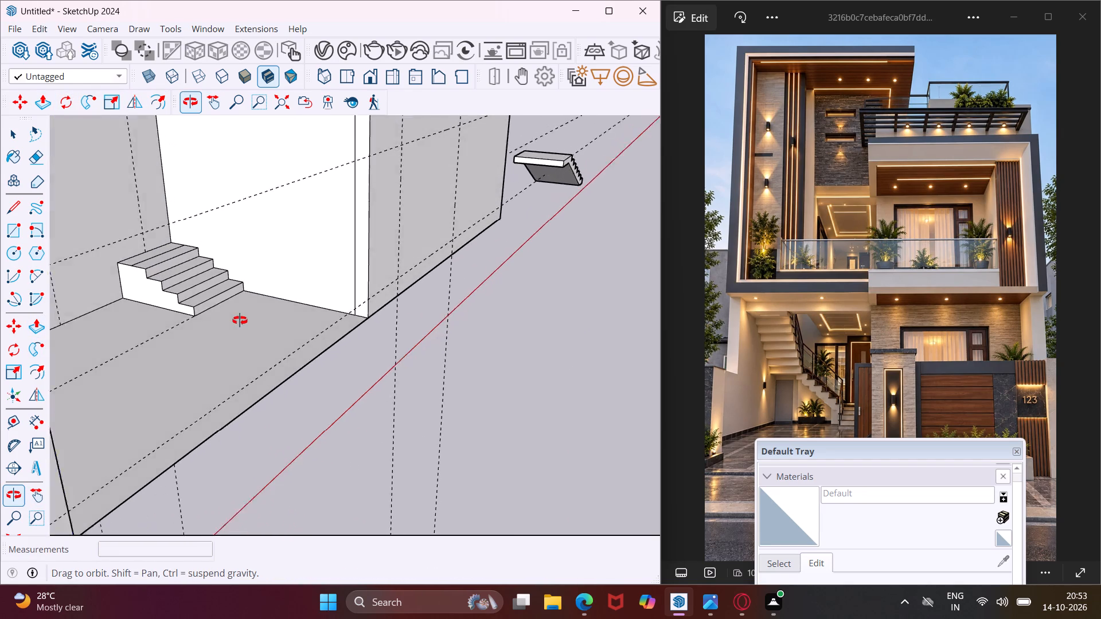
{"action": "middle_click_drag", "start_coordinate": [240, 320], "coordinate": [229, 323]}
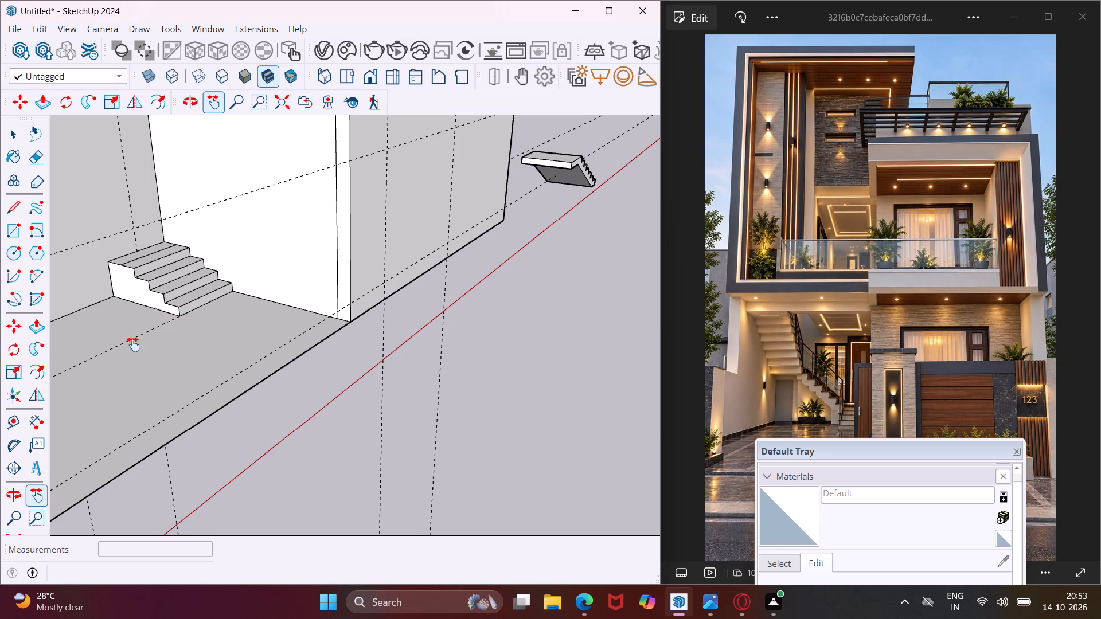
{"action": "left_click_drag", "start_coordinate": [133, 344], "coordinate": [260, 311]}
{"action": "middle_click_drag", "start_coordinate": [260, 311], "coordinate": [183, 309]}
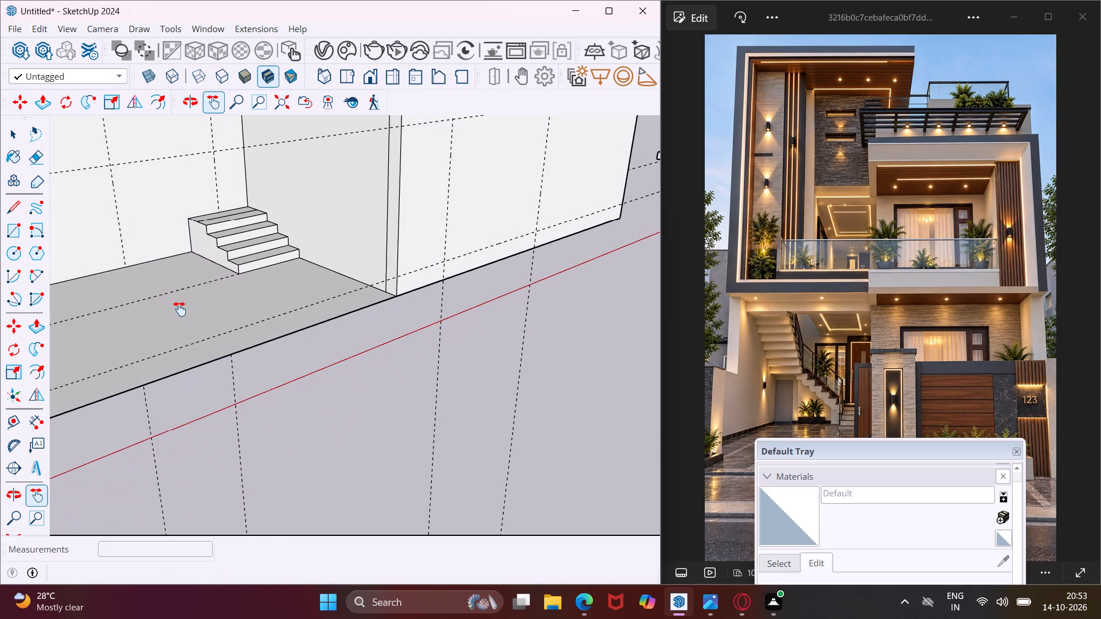
{"action": "left_click_drag", "start_coordinate": [175, 308], "coordinate": [317, 276]}
{"action": "middle_click_drag", "start_coordinate": [319, 275], "coordinate": [247, 291]}
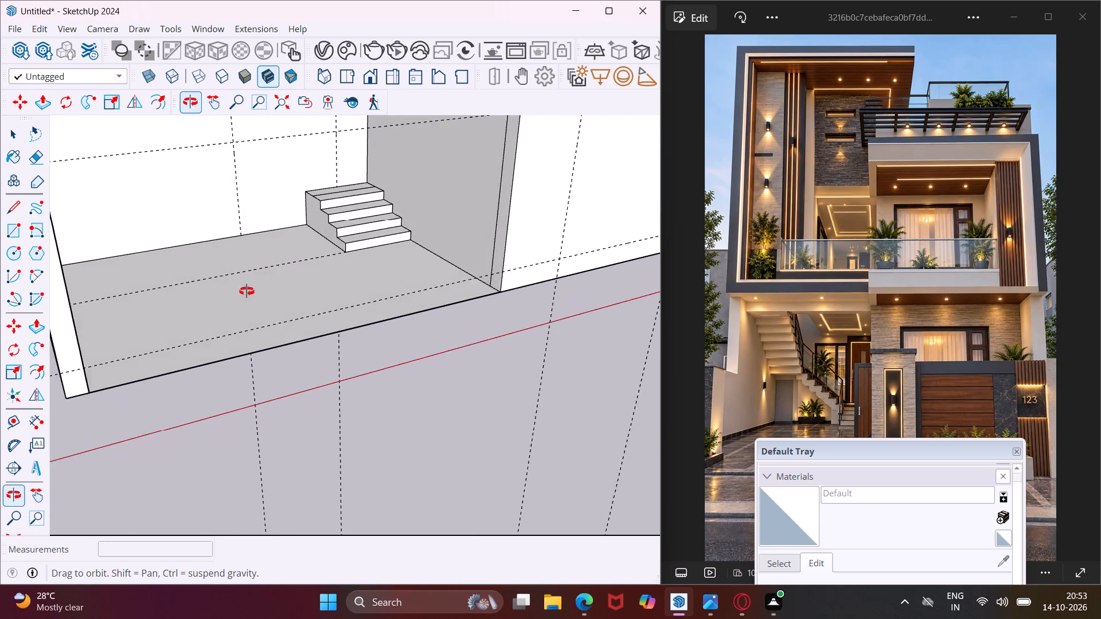
{"action": "middle_click_drag", "start_coordinate": [247, 291], "coordinate": [235, 294]}
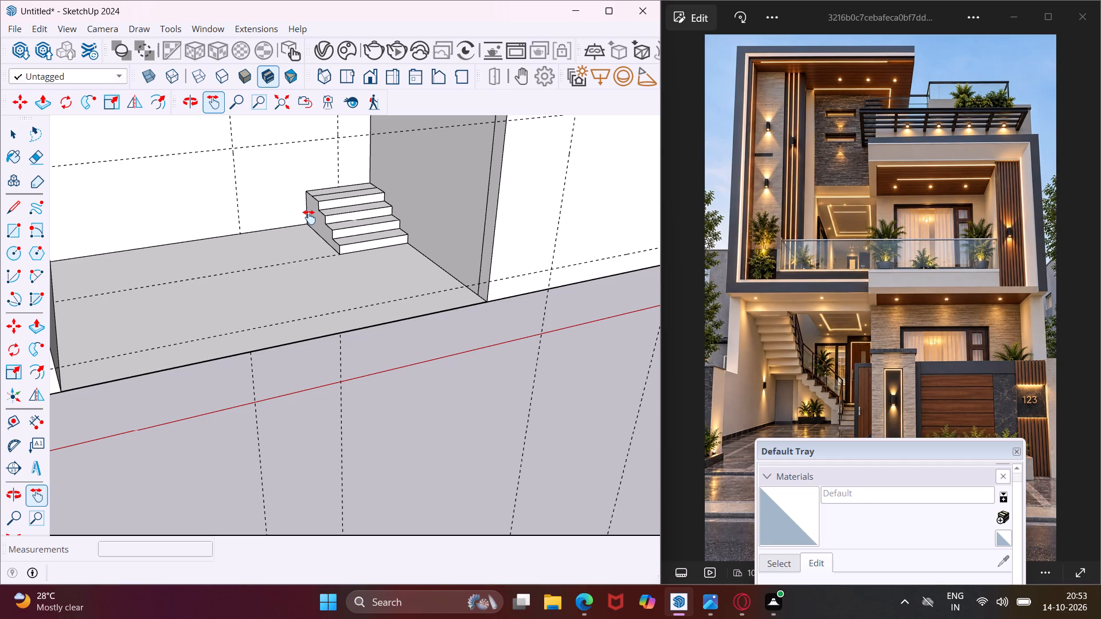
{"action": "key", "text": "Escape"}
{"action": "key", "text": "space"}
{"action": "scroll", "coordinate": [310, 217], "scroll_direction": "up", "scroll_amount": 9}
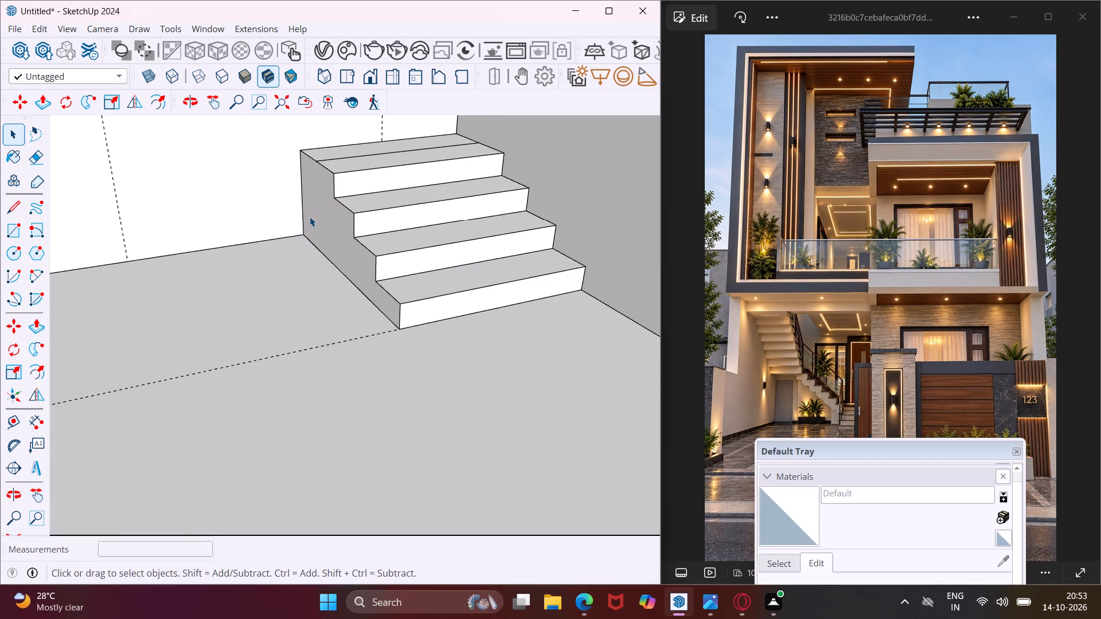
{"action": "left_click", "coordinate": [329, 220]}
{"action": "key", "text": "p"}
{"action": "left_click", "coordinate": [329, 220]}
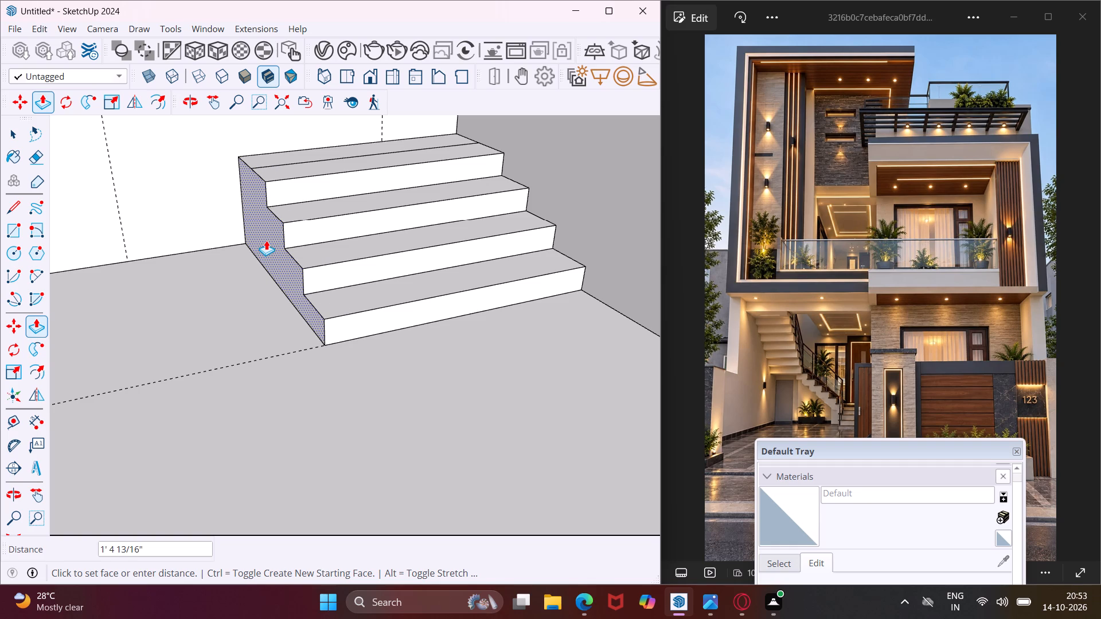
{"action": "type", "text": "2'"}
{"action": "key", "text": "Return"}
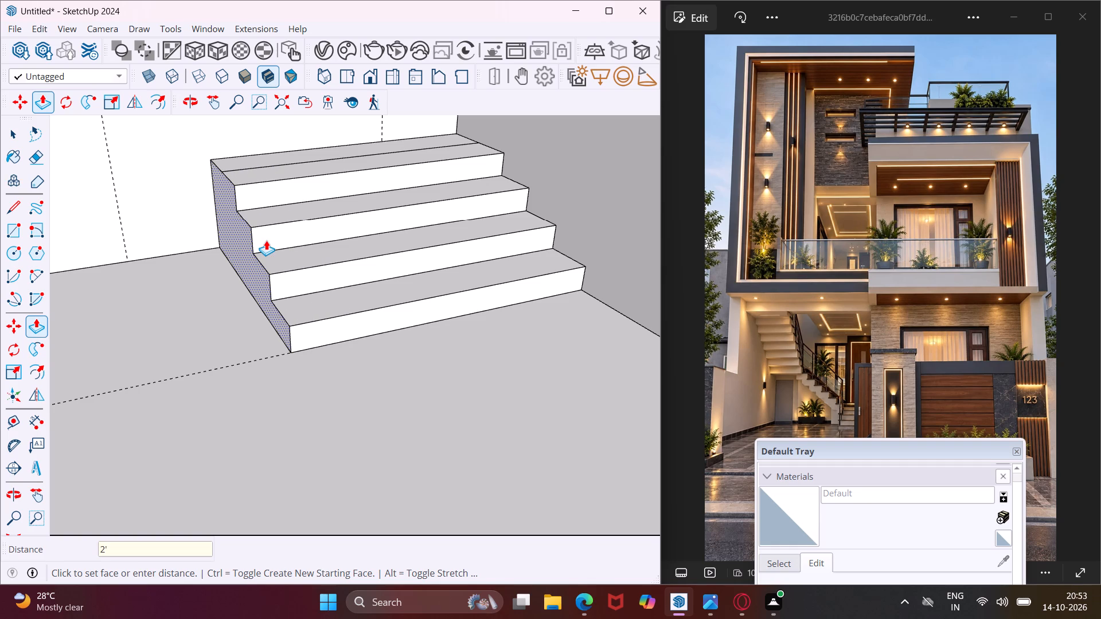
{"action": "scroll", "coordinate": [266, 240], "scroll_direction": "down", "scroll_amount": 10}
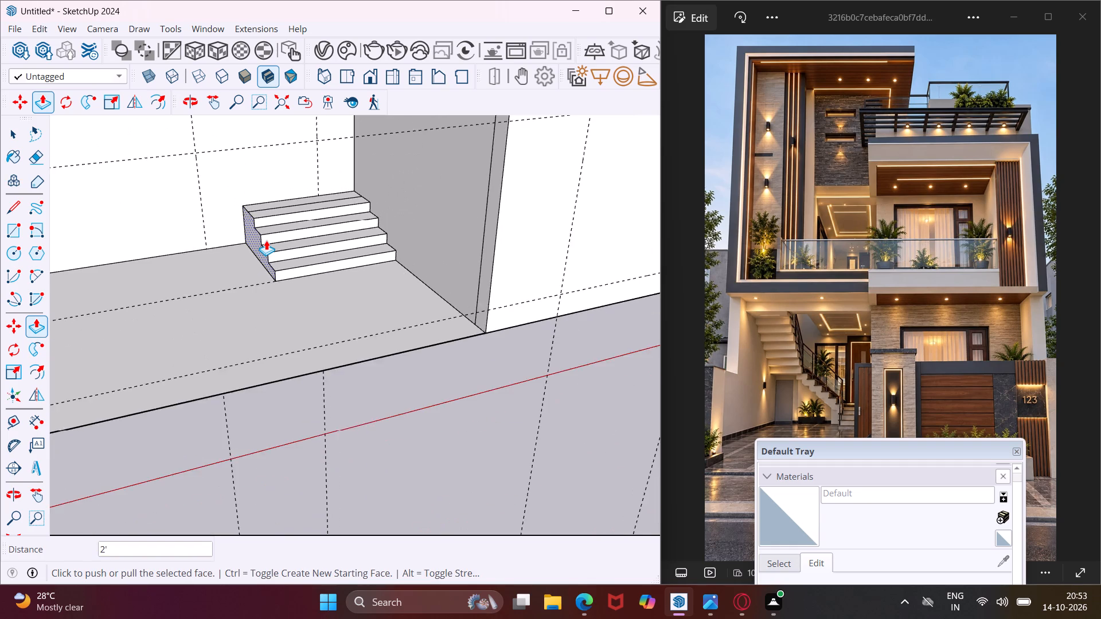
{"action": "scroll", "coordinate": [266, 240], "scroll_direction": "down", "scroll_amount": 4}
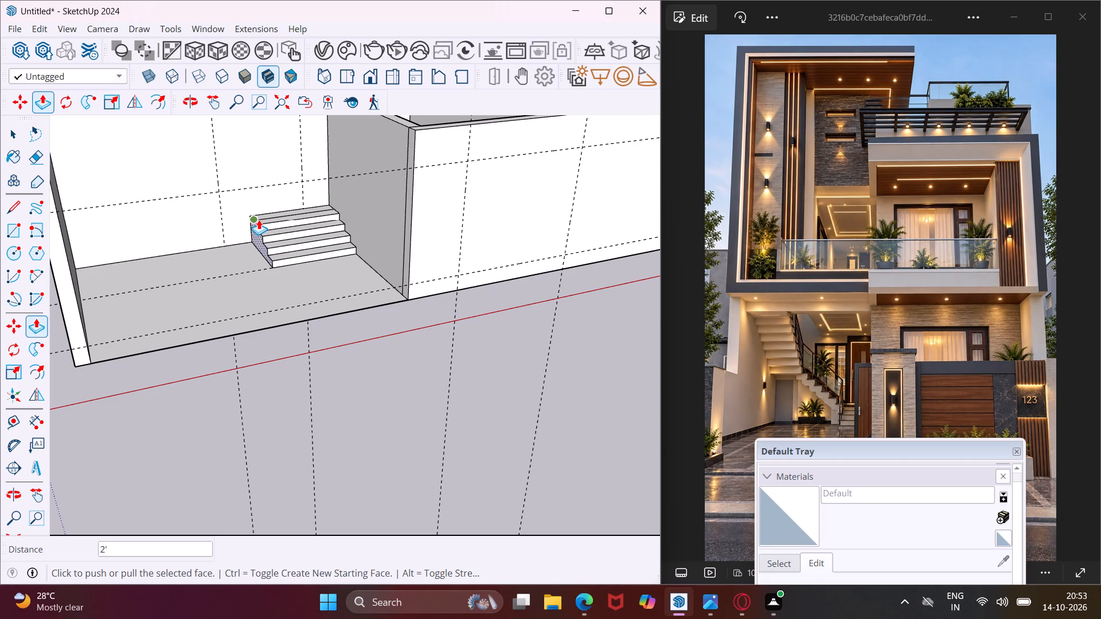
{"action": "key", "text": "Escape"}
{"action": "key", "text": "space"}
Erase the leftover edge running across the top step's tread.
{"action": "scroll", "coordinate": [261, 219], "scroll_direction": "up", "scroll_amount": 12}
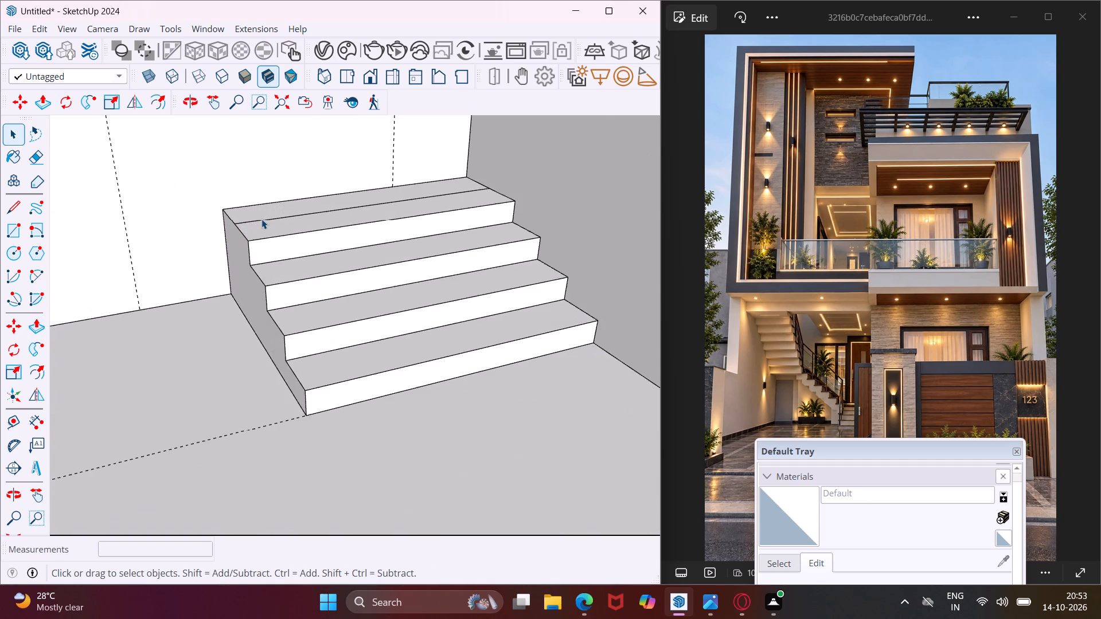
{"action": "scroll", "coordinate": [261, 219], "scroll_direction": "up", "scroll_amount": 8}
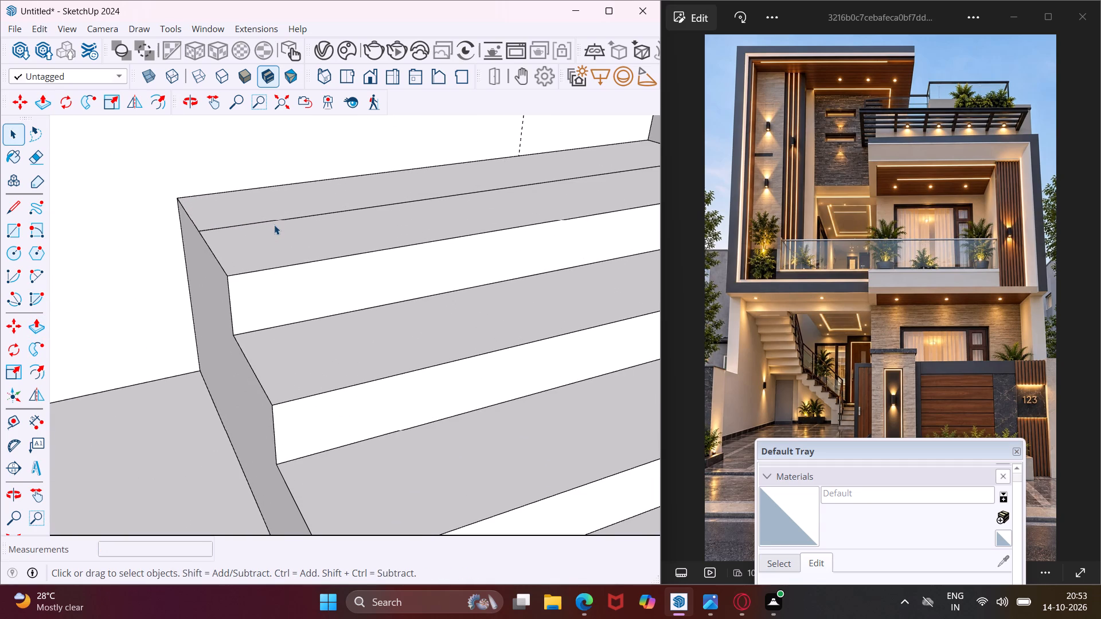
{"action": "key", "text": "e"}
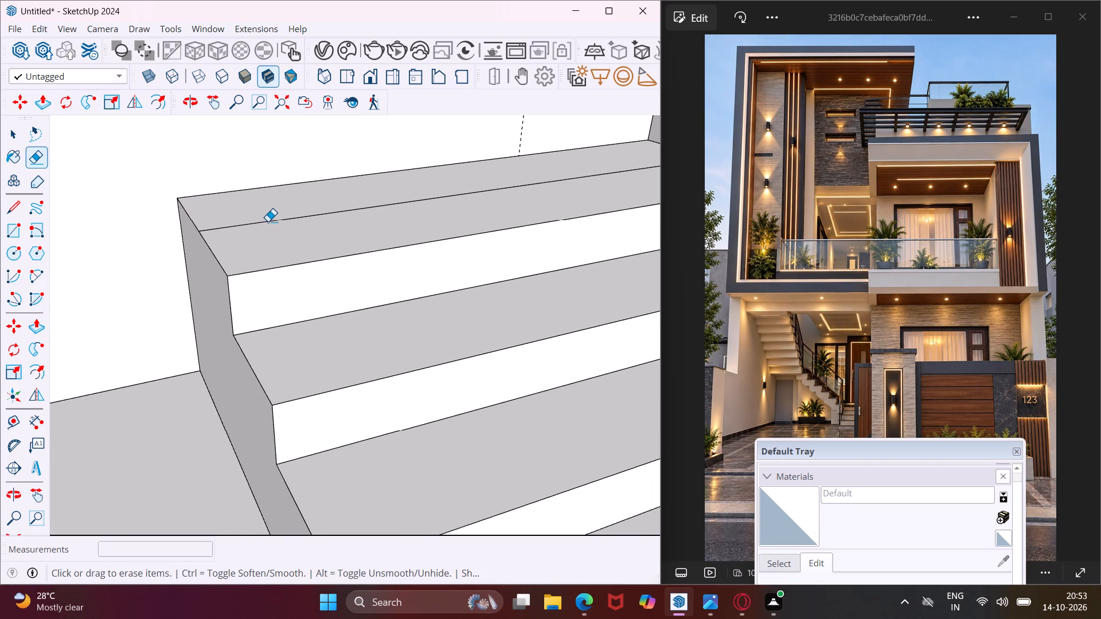
{"action": "left_click", "coordinate": [268, 221]}
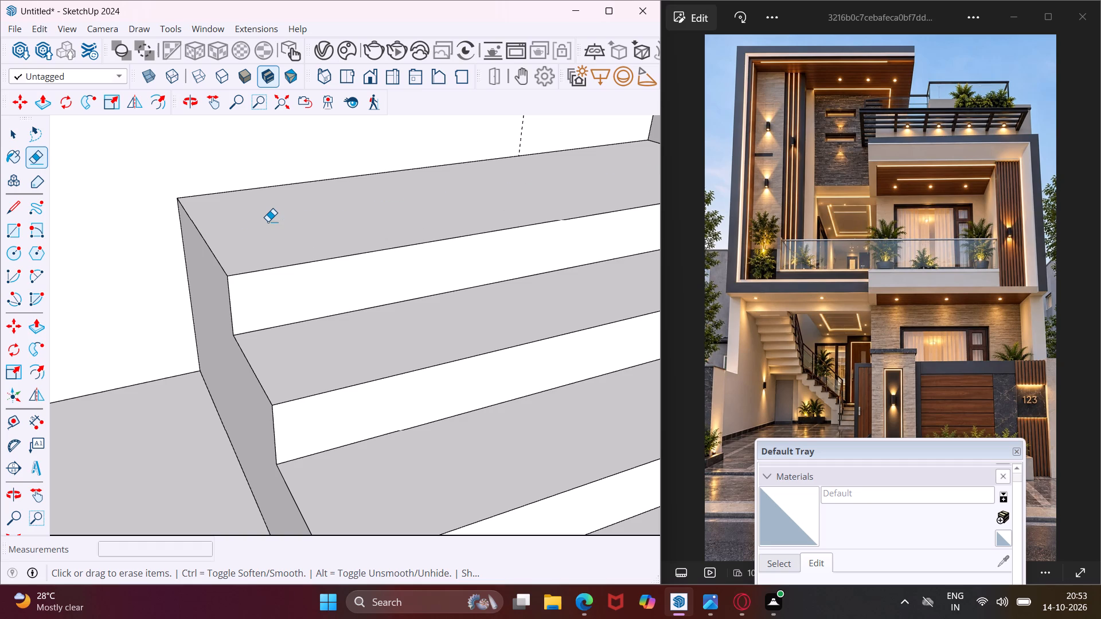
{"action": "key", "text": "Escape"}
{"action": "key", "text": "space"}
Undo the tread edge erasure, the widening and the extrusion of the entrance steps, back to the flat stair profile on the side wall.
{"action": "scroll", "coordinate": [268, 221], "scroll_direction": "down", "scroll_amount": 6}
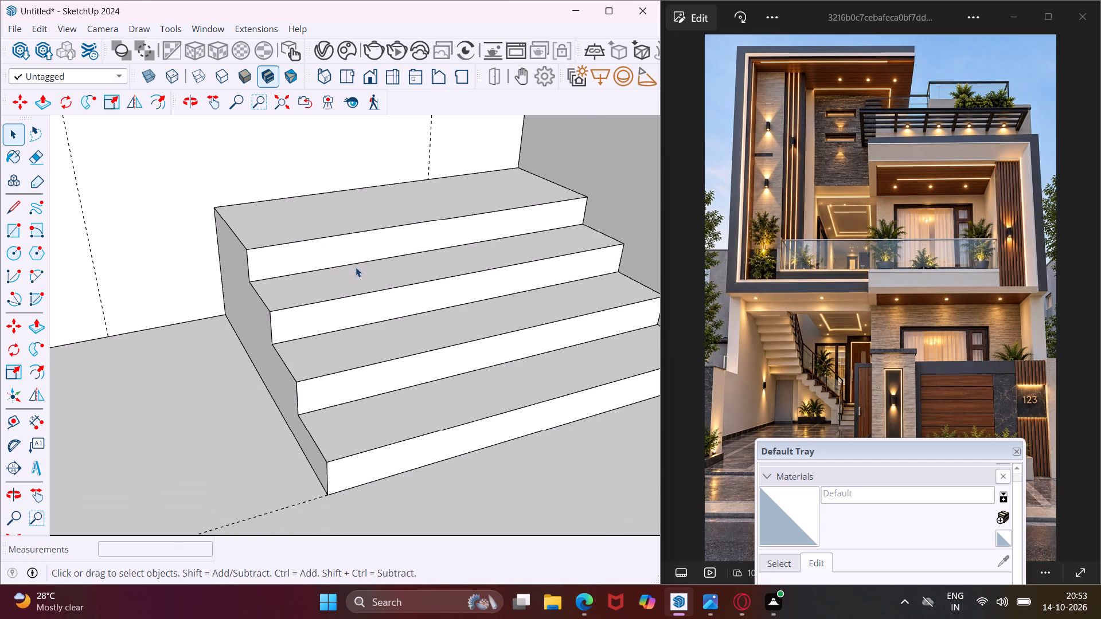
{"action": "scroll", "coordinate": [356, 267], "scroll_direction": "down", "scroll_amount": 5}
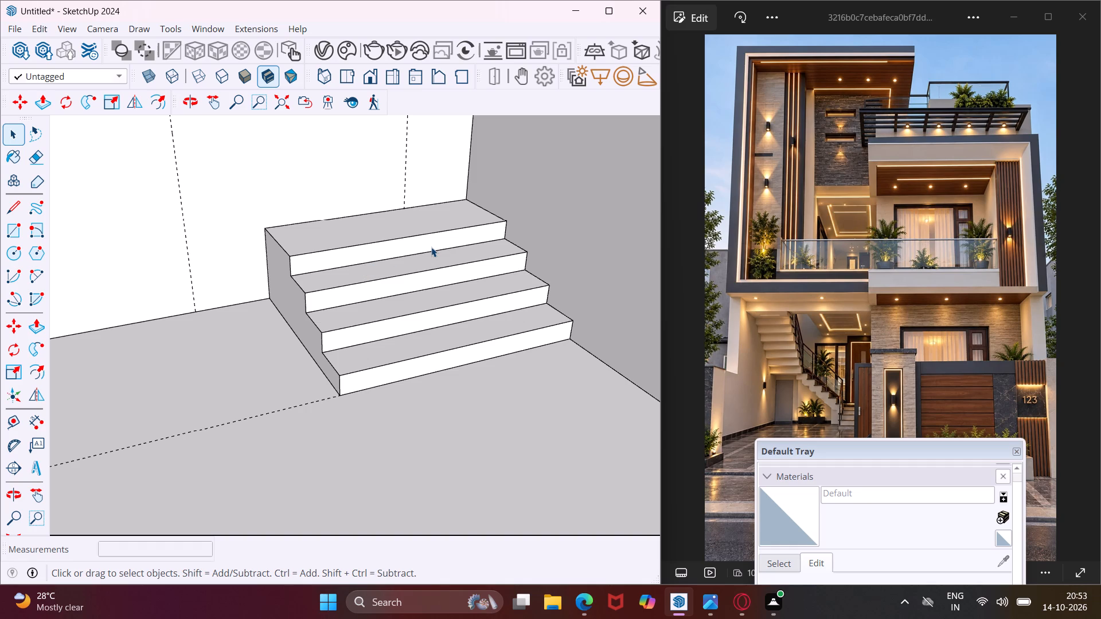
{"action": "left_click", "coordinate": [286, 306]}
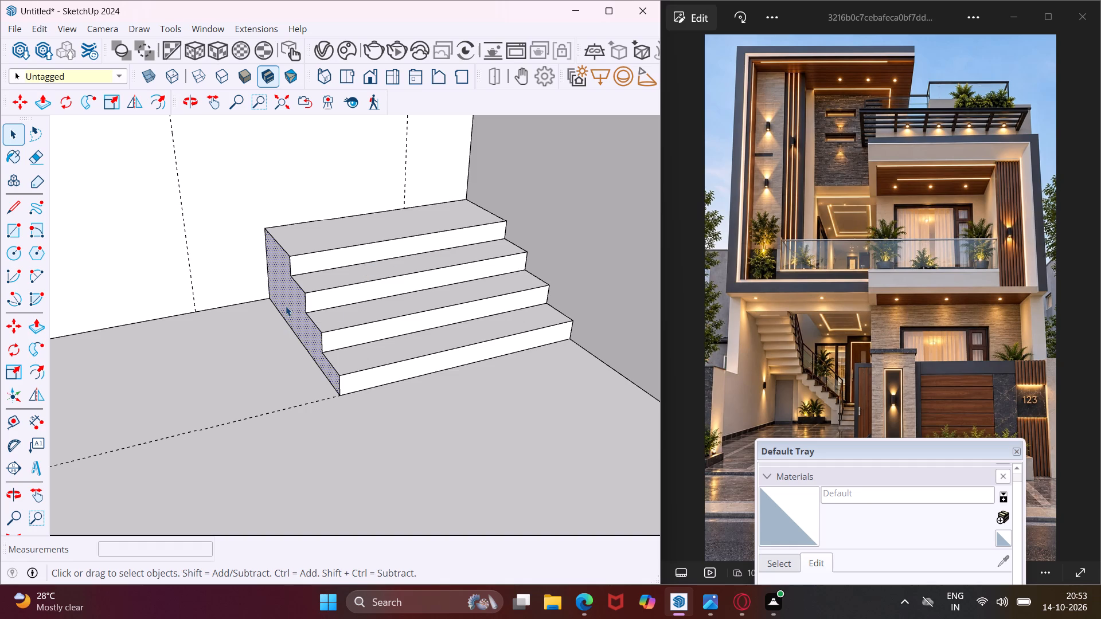
{"action": "key", "text": "ctrl+z"}
{"action": "key", "text": "ctrl+z"}
{"action": "key", "text": "ctrl+z"}
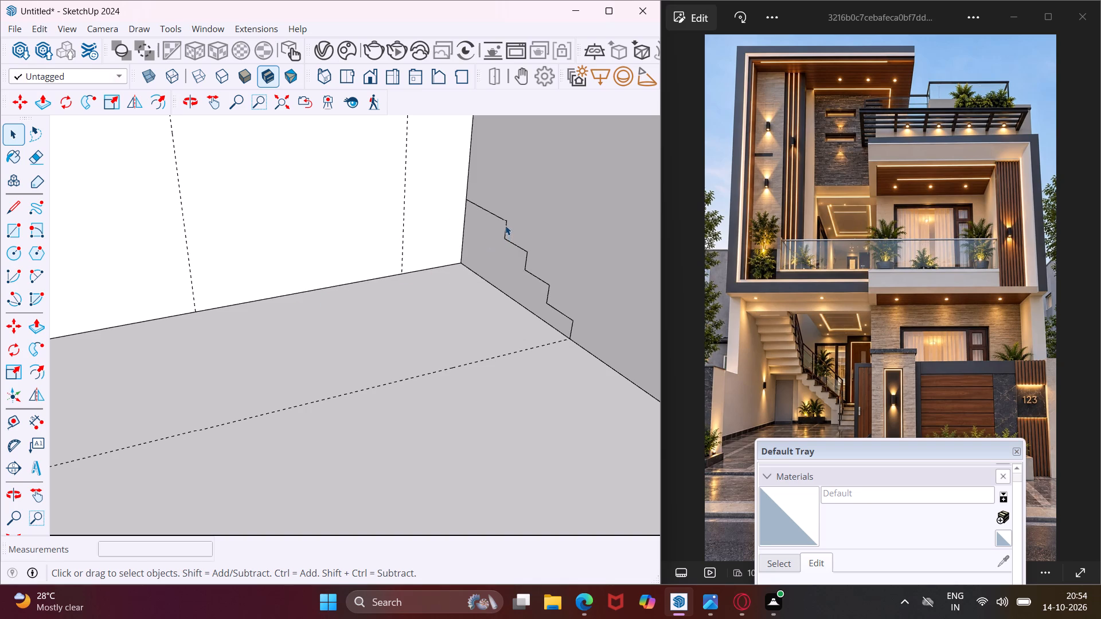
Erase the topmost riser and topmost tread lines from the stair profile on the recess side wall.
{"action": "scroll", "coordinate": [505, 224], "scroll_direction": "up", "scroll_amount": 8}
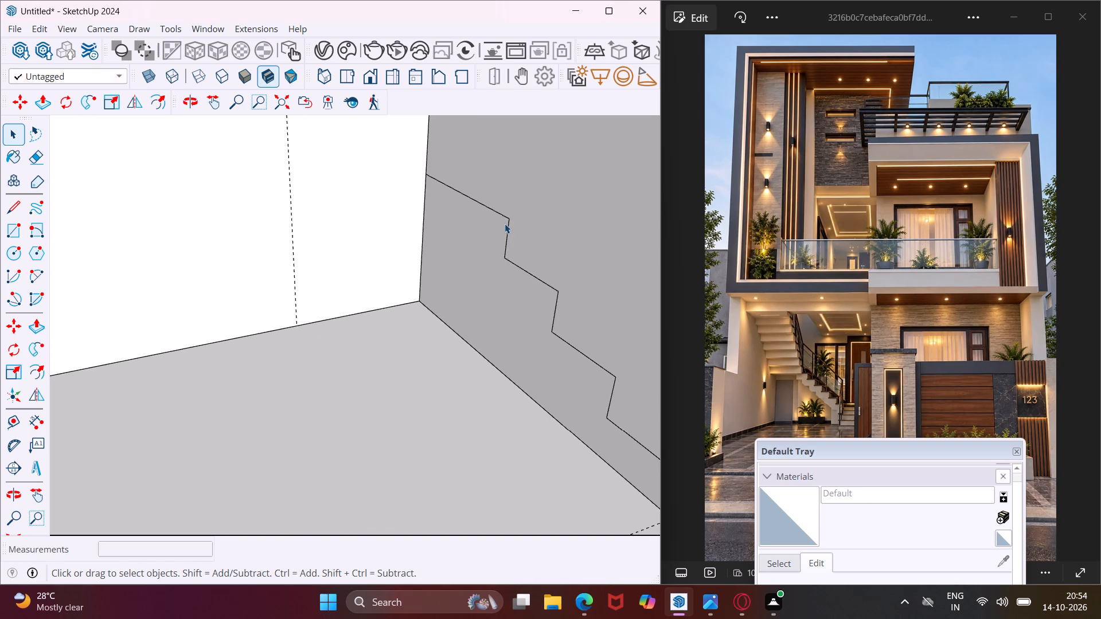
{"action": "key", "text": "e"}
{"action": "left_click", "coordinate": [506, 229]}
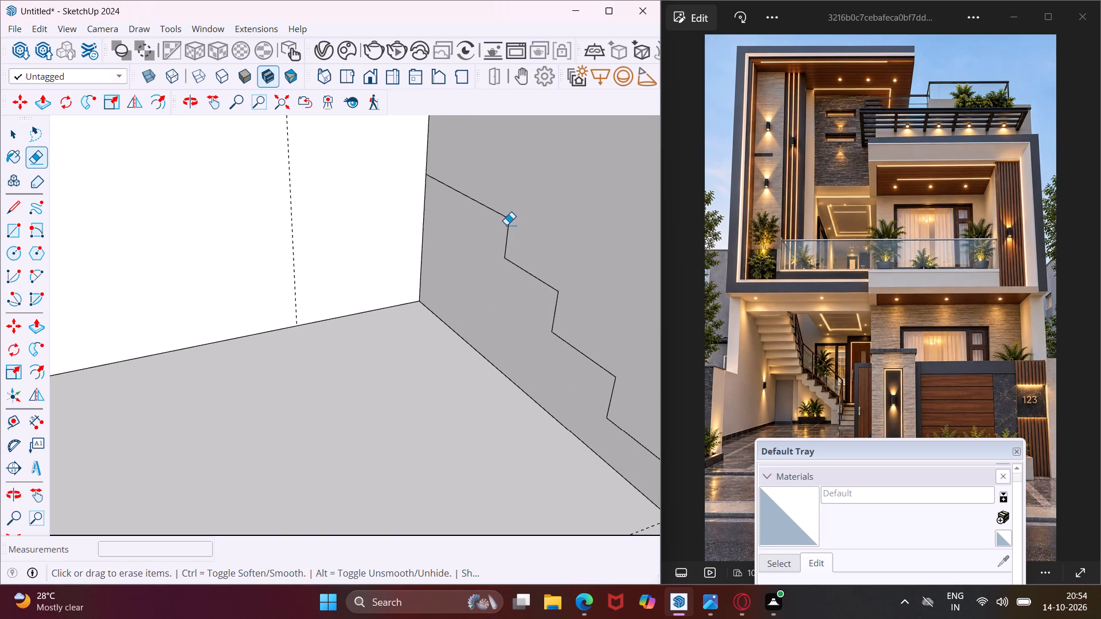
{"action": "left_click", "coordinate": [507, 227]}
{"action": "left_click", "coordinate": [502, 216]}
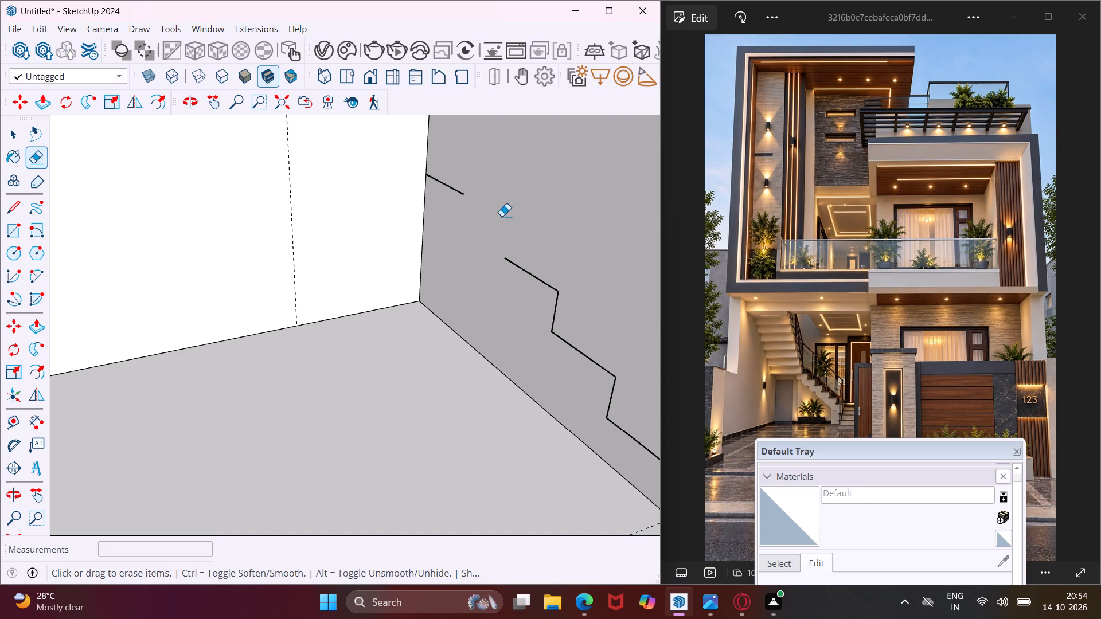
{"action": "left_click", "coordinate": [456, 193]}
{"action": "key", "text": "Escape"}
{"action": "key", "text": "space"}
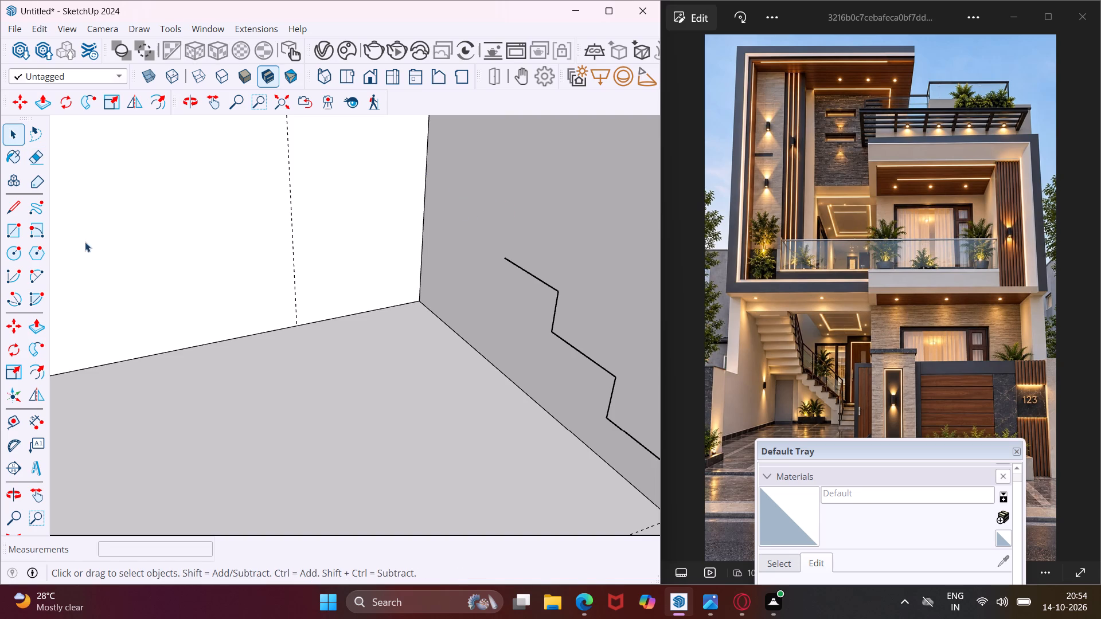
Draw a 2' line from the open end of the remaining upper tread to the back wall's corner edge, closing the profile.
{"action": "left_click", "coordinate": [22, 210]}
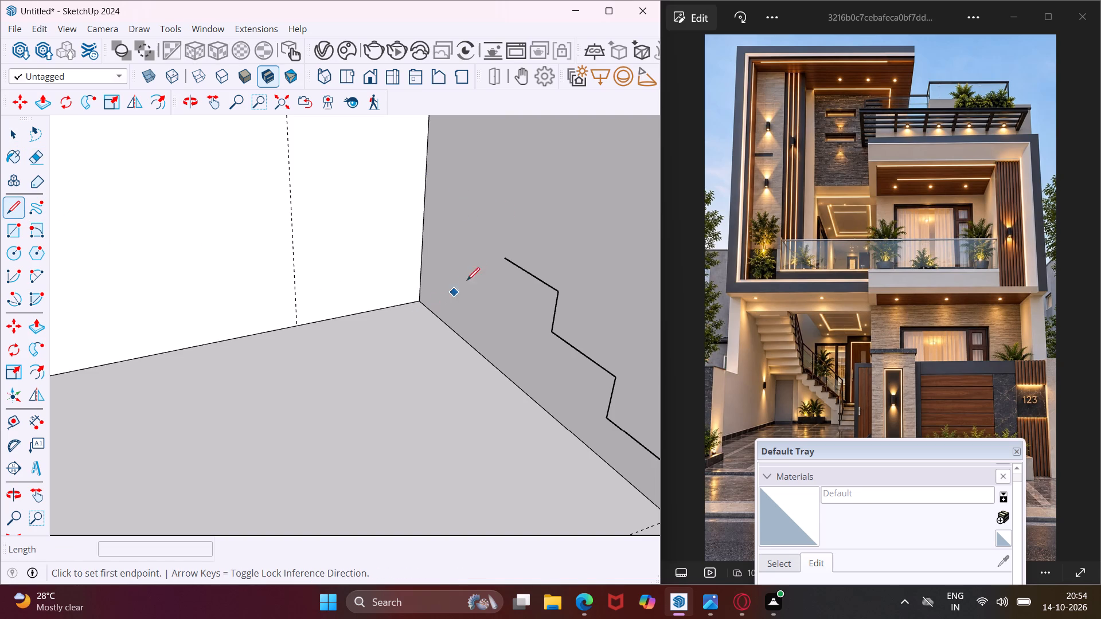
{"action": "left_click", "coordinate": [505, 258]}
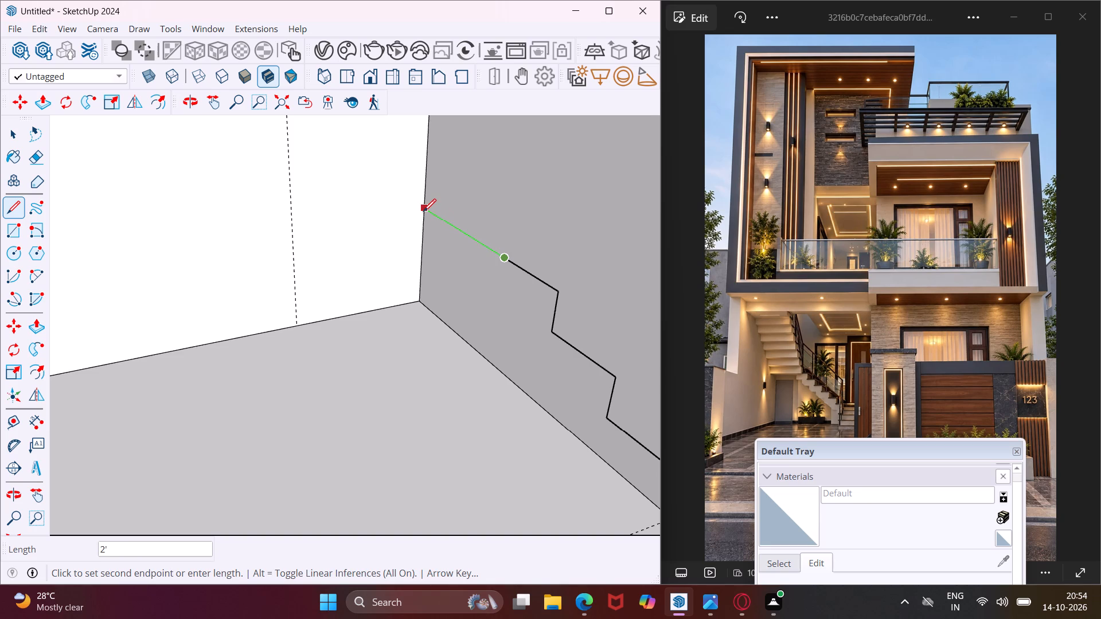
{"action": "left_click", "coordinate": [423, 211]}
{"action": "key", "text": "Escape"}
{"action": "key", "text": "space"}
Push/Pull the closed three-step profile 6' out from the recess side wall.
{"action": "left_click", "coordinate": [492, 310]}
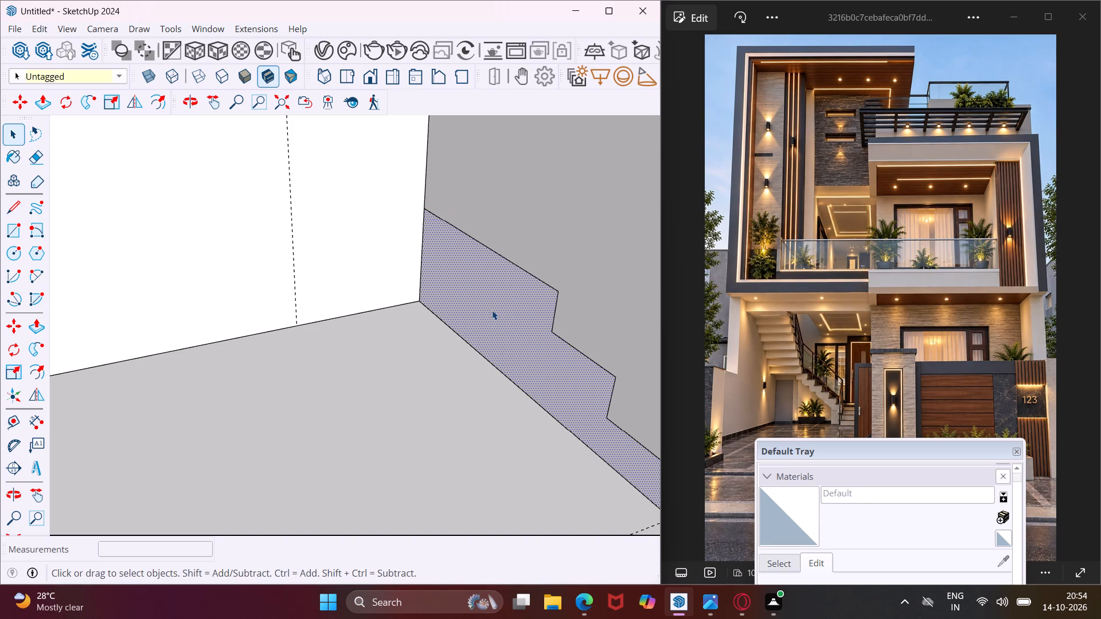
{"action": "key", "text": "p"}
{"action": "left_click", "coordinate": [492, 310]}
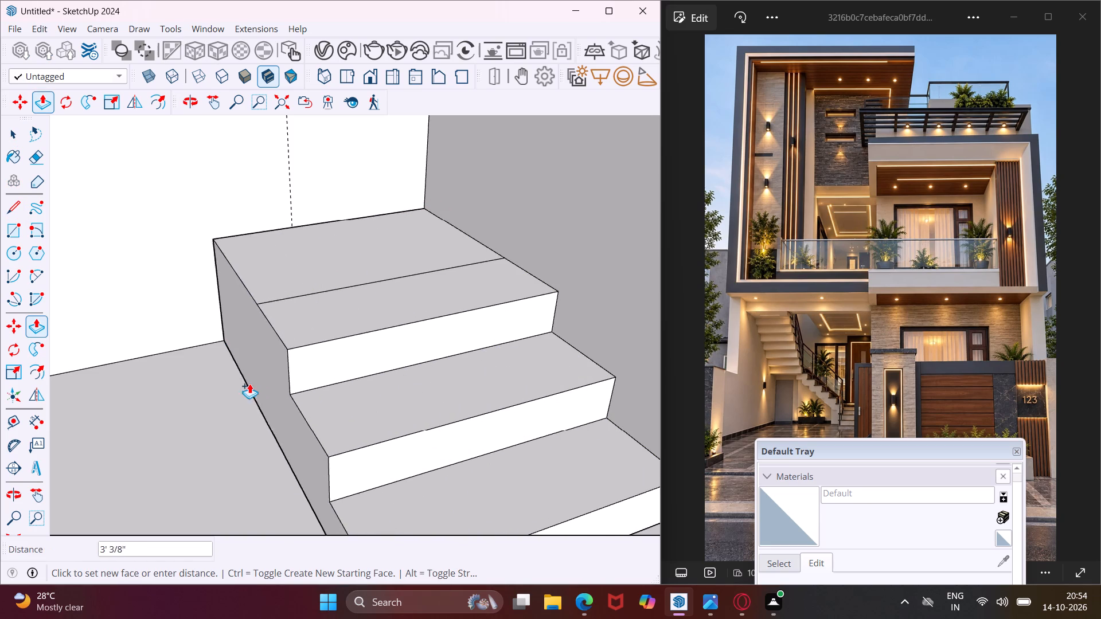
{"action": "scroll", "coordinate": [248, 384], "scroll_direction": "down", "scroll_amount": 3}
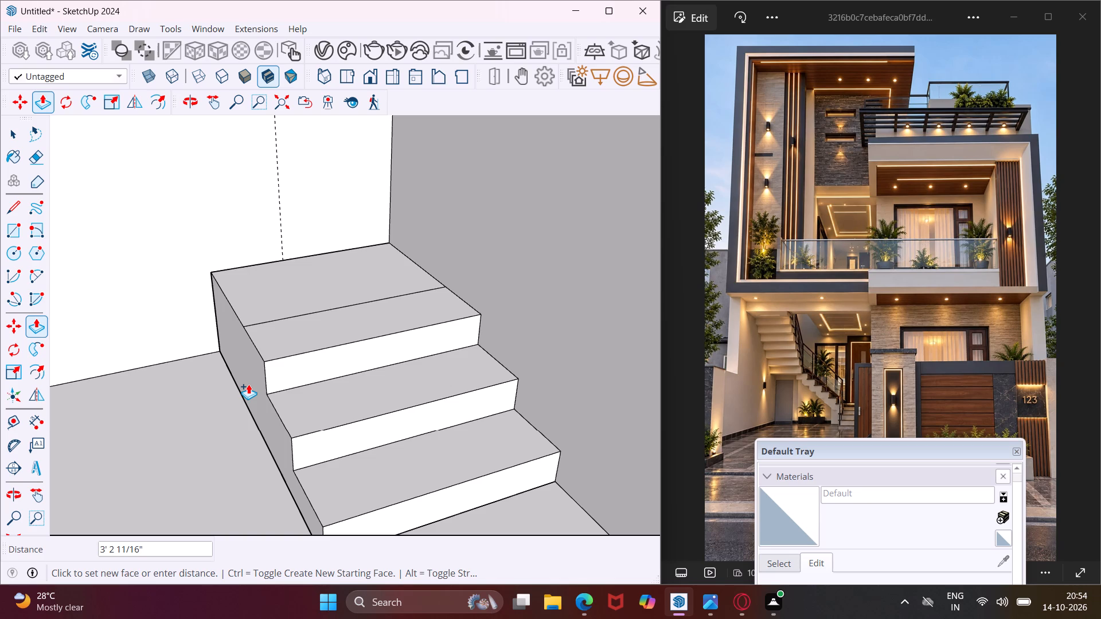
{"action": "type", "text": "6'"}
{"action": "key", "text": "Return"}
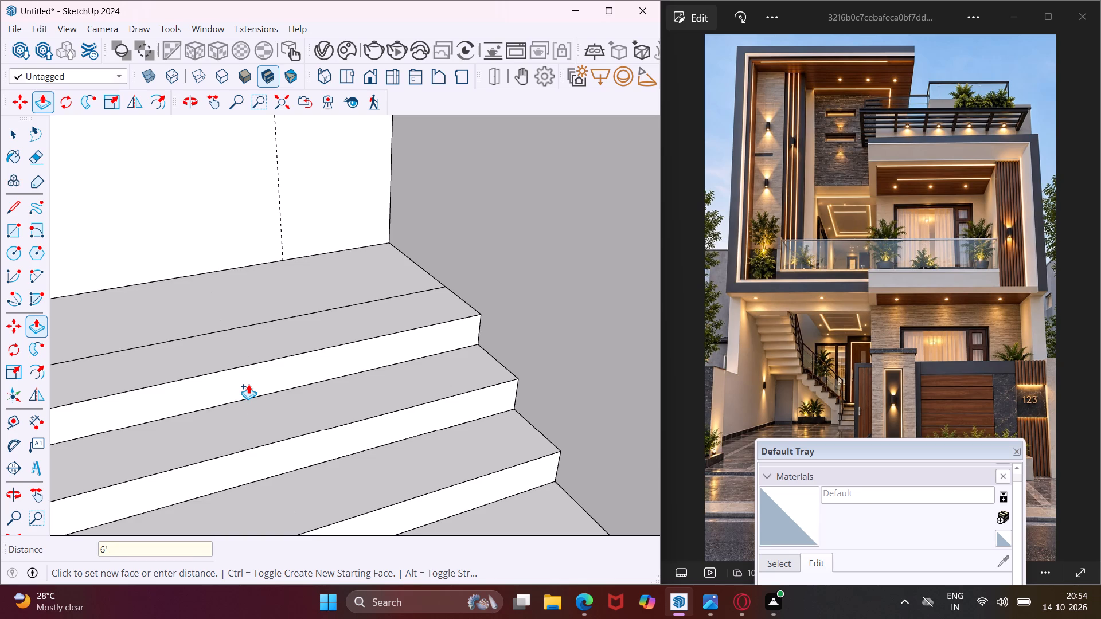
{"action": "scroll", "coordinate": [248, 384], "scroll_direction": "down", "scroll_amount": 15}
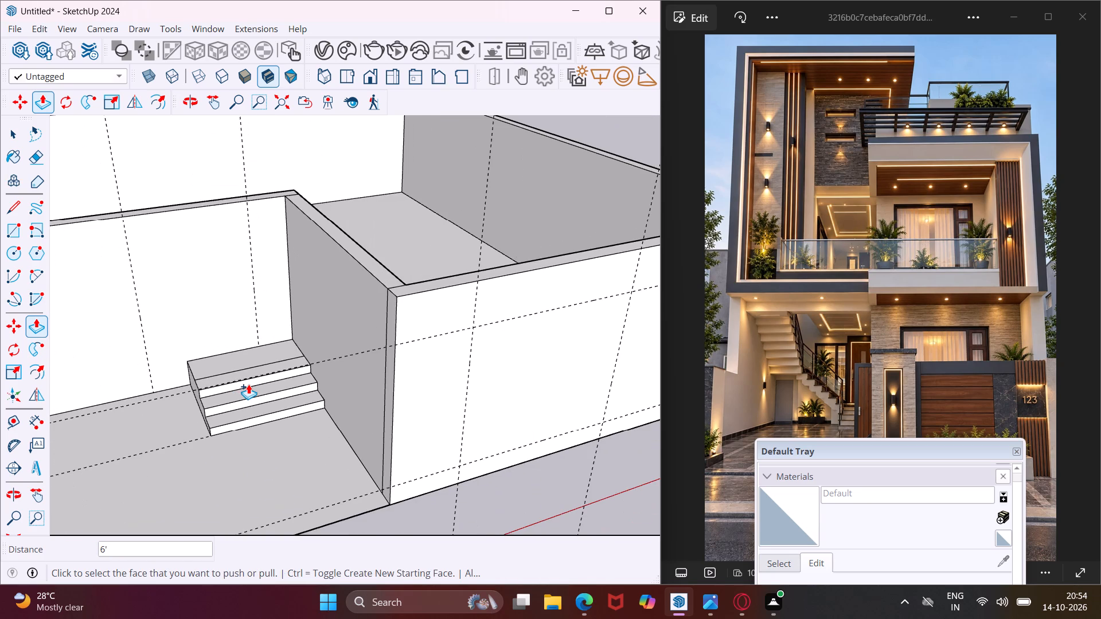
{"action": "key", "text": "Escape"}
{"action": "key", "text": "space"}
Erase the leftover edge running across the top step's tread.
{"action": "scroll", "coordinate": [197, 398], "scroll_direction": "up", "scroll_amount": 4}
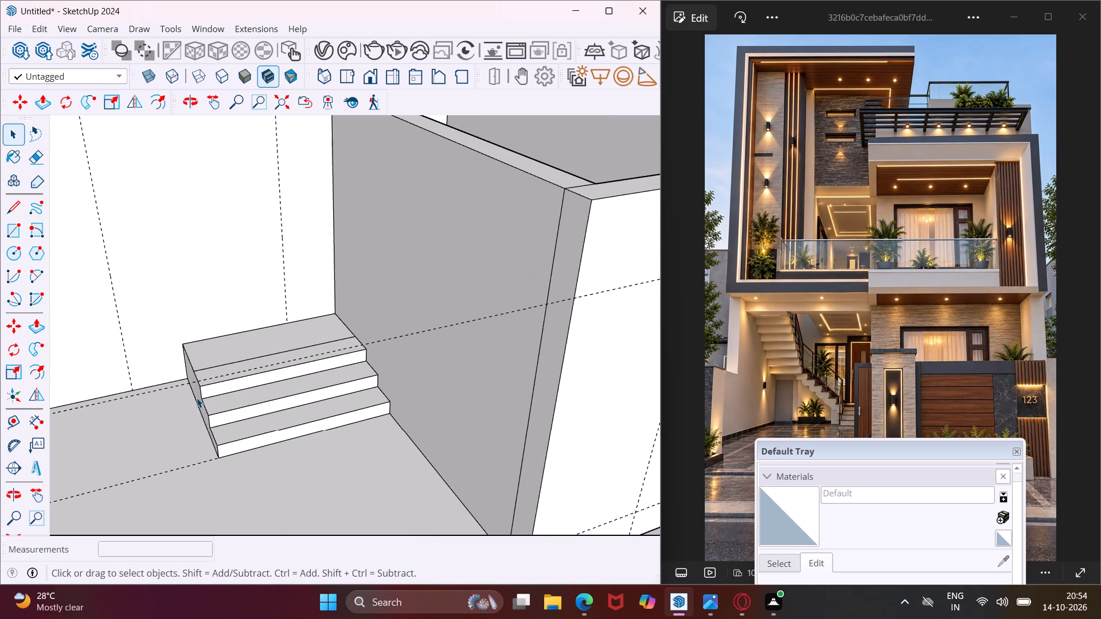
{"action": "middle_click_drag", "start_coordinate": [218, 355], "coordinate": [228, 406]}
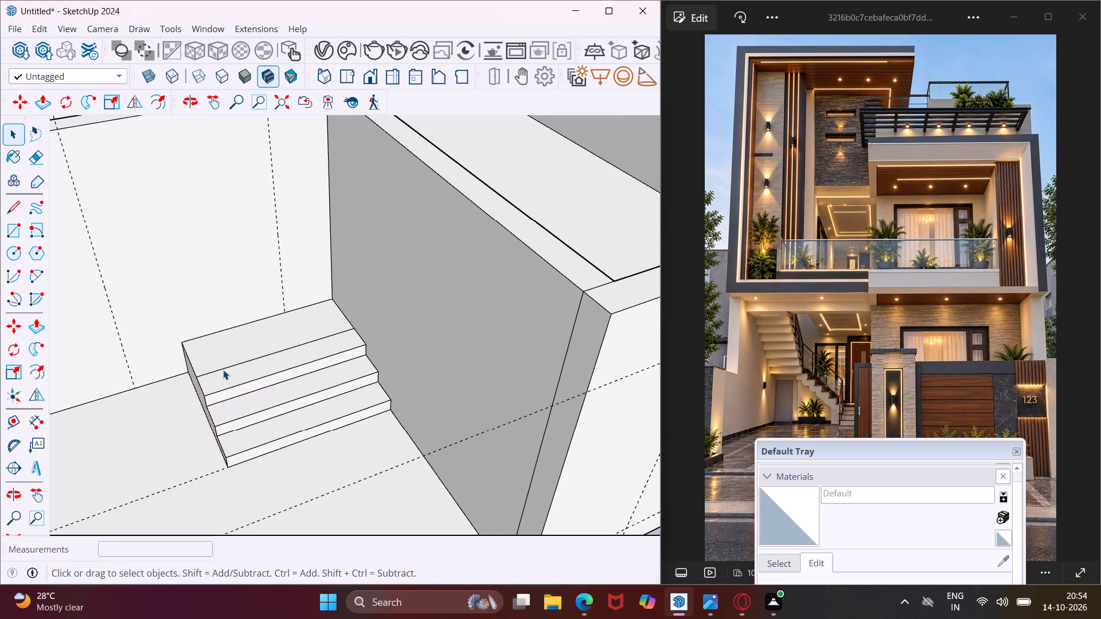
{"action": "key", "text": "e"}
{"action": "left_click", "coordinate": [223, 366]}
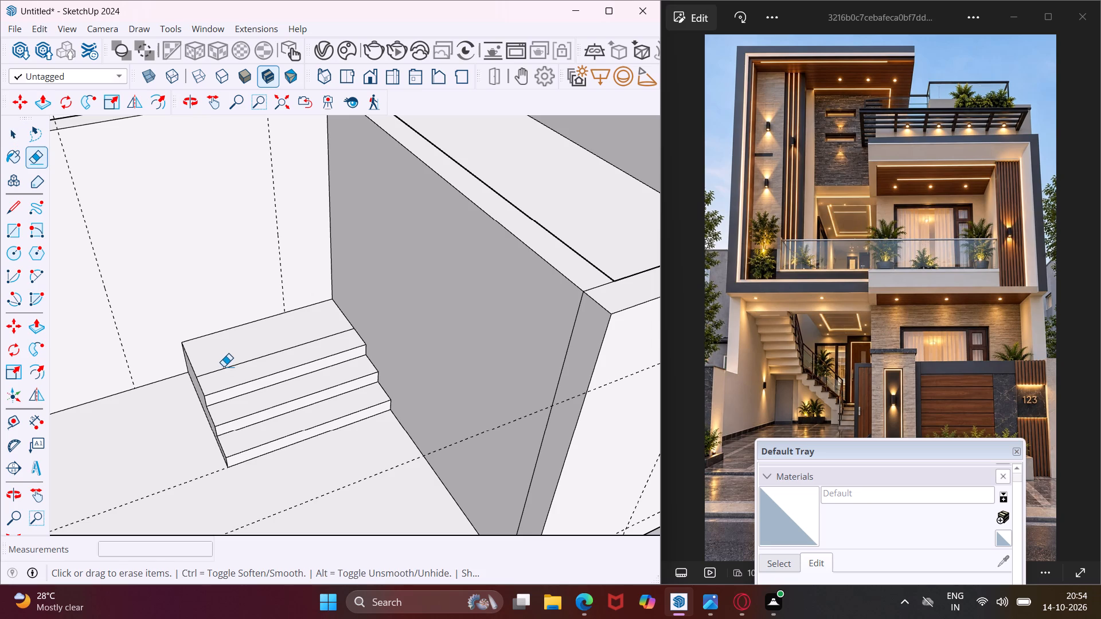
{"action": "left_click", "coordinate": [226, 366]}
{"action": "left_click", "coordinate": [226, 366]}
{"action": "scroll", "coordinate": [226, 366], "scroll_direction": "up", "scroll_amount": 5}
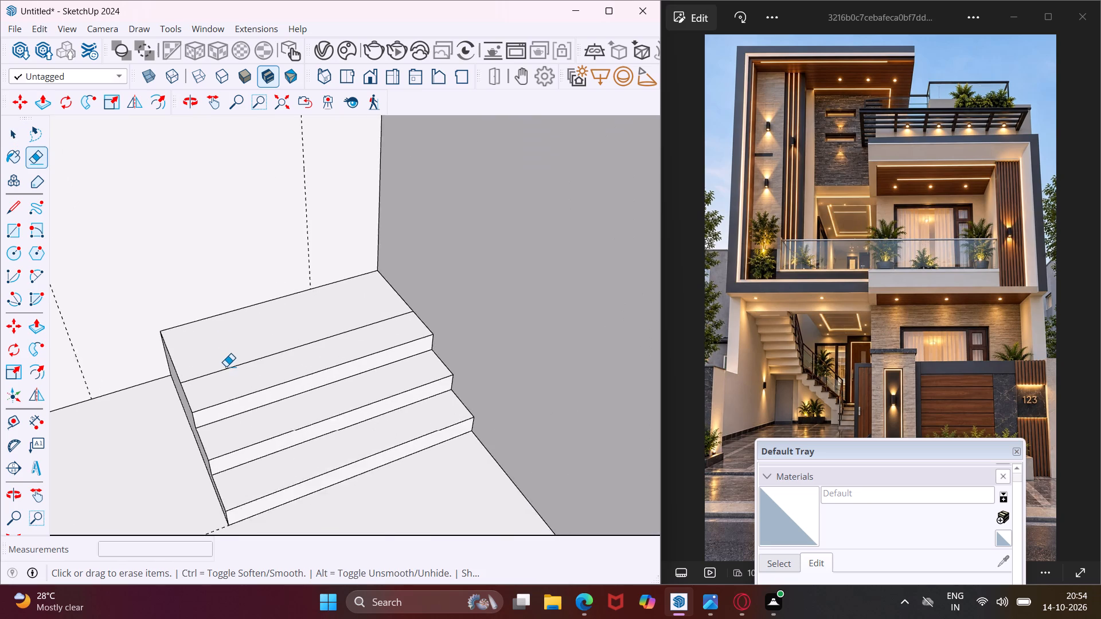
{"action": "scroll", "coordinate": [226, 366], "scroll_direction": "up", "scroll_amount": 4}
{"action": "left_click", "coordinate": [232, 369]}
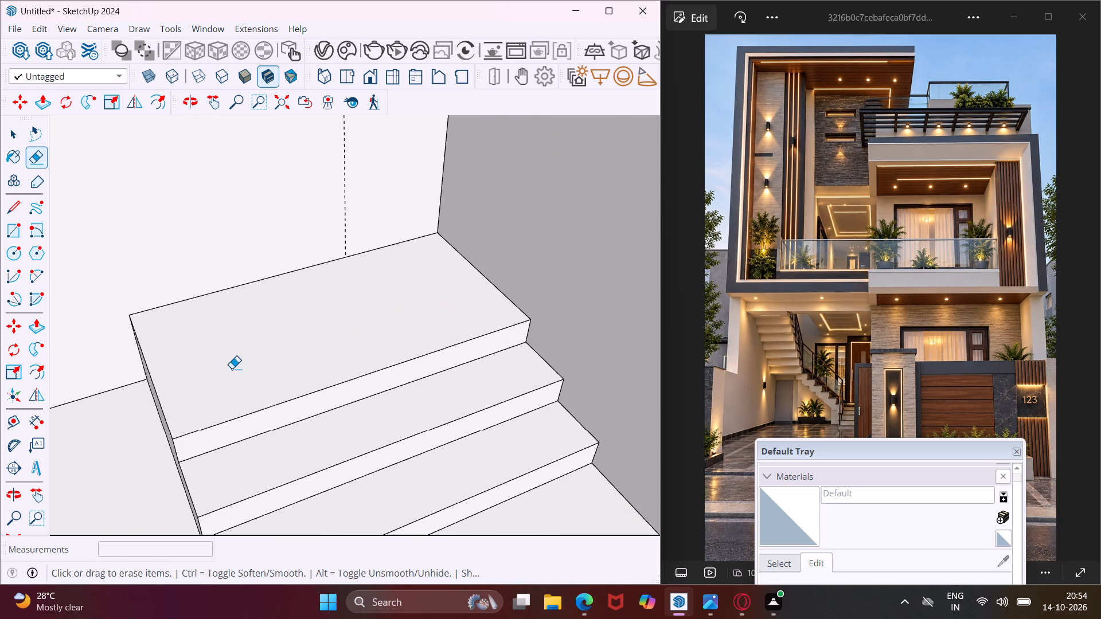
{"action": "key", "text": "Escape"}
{"action": "key", "text": "space"}
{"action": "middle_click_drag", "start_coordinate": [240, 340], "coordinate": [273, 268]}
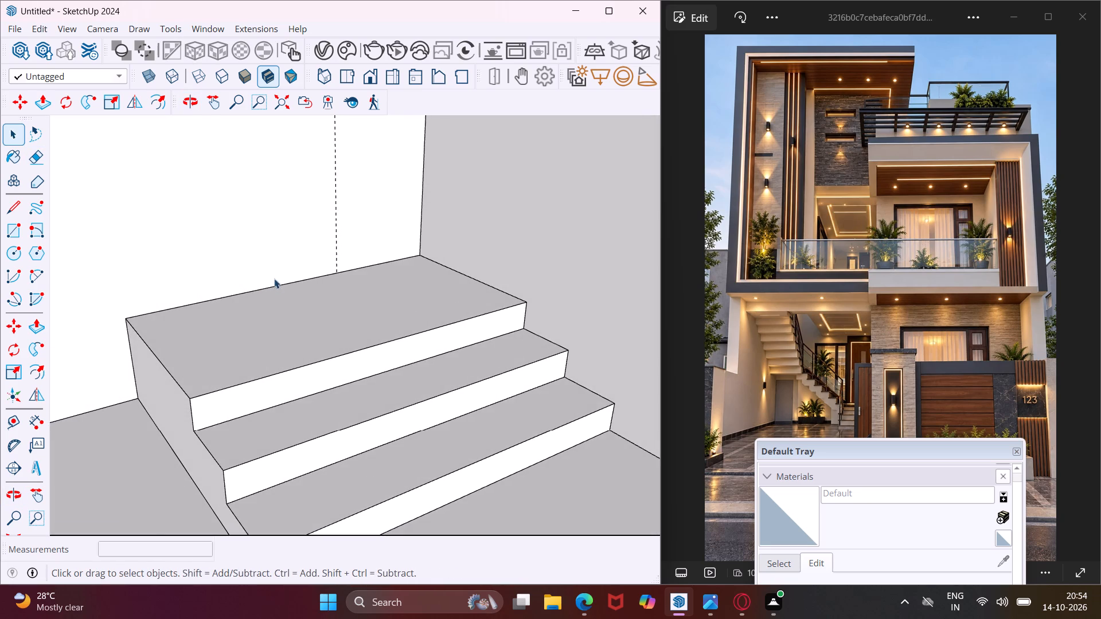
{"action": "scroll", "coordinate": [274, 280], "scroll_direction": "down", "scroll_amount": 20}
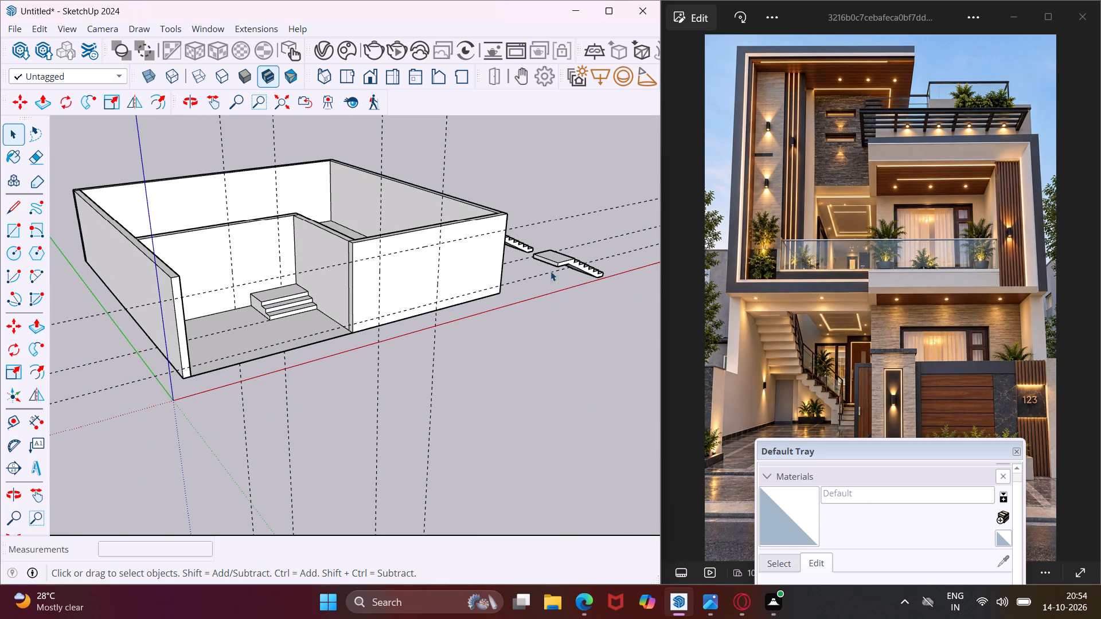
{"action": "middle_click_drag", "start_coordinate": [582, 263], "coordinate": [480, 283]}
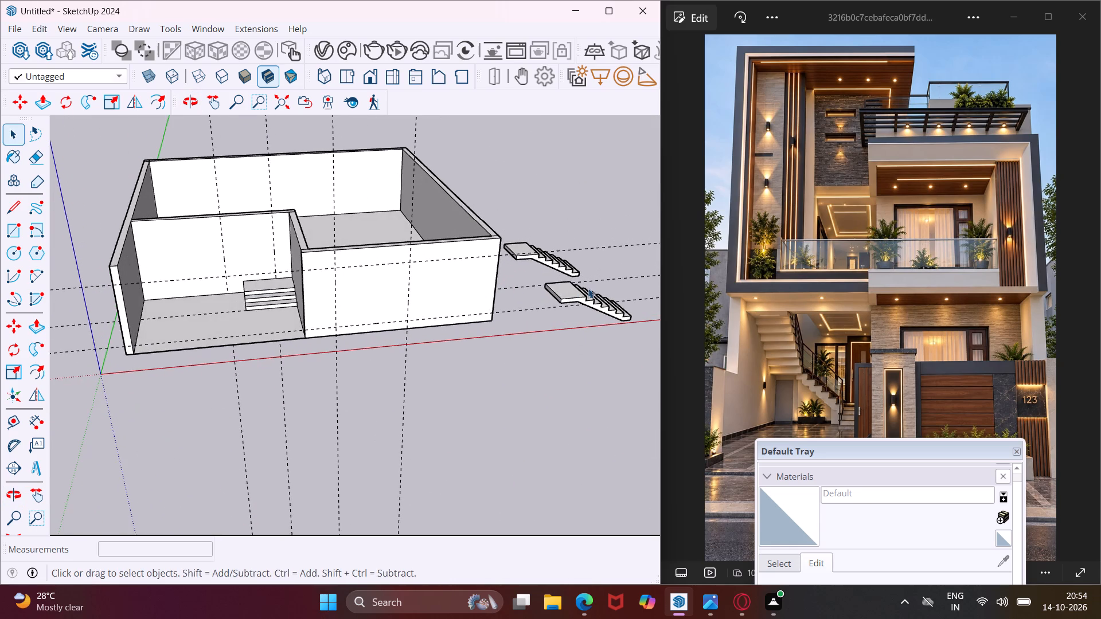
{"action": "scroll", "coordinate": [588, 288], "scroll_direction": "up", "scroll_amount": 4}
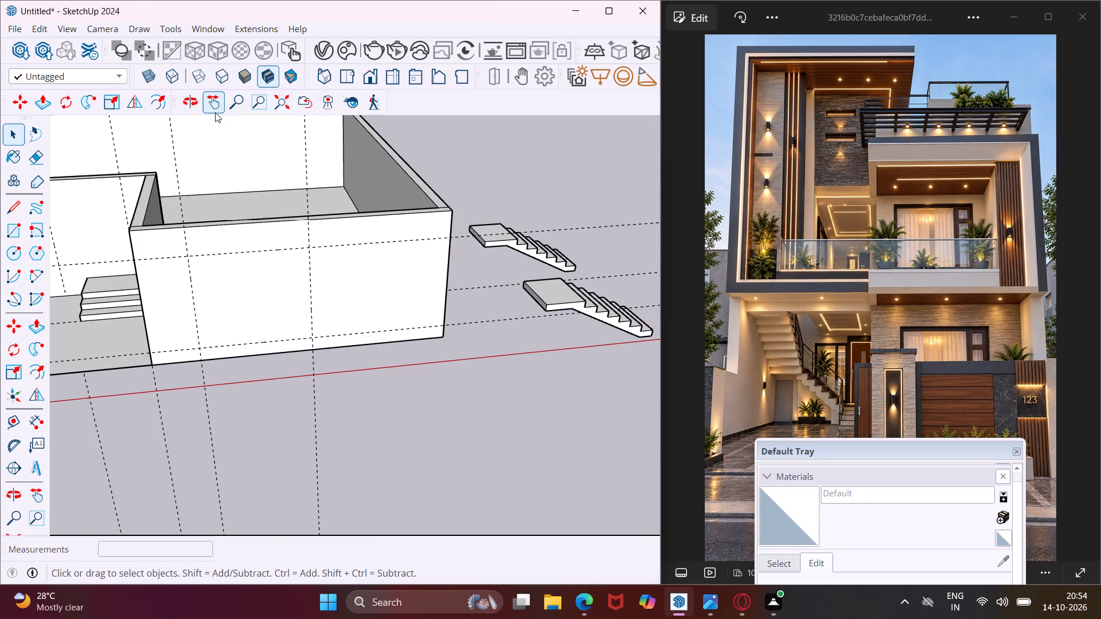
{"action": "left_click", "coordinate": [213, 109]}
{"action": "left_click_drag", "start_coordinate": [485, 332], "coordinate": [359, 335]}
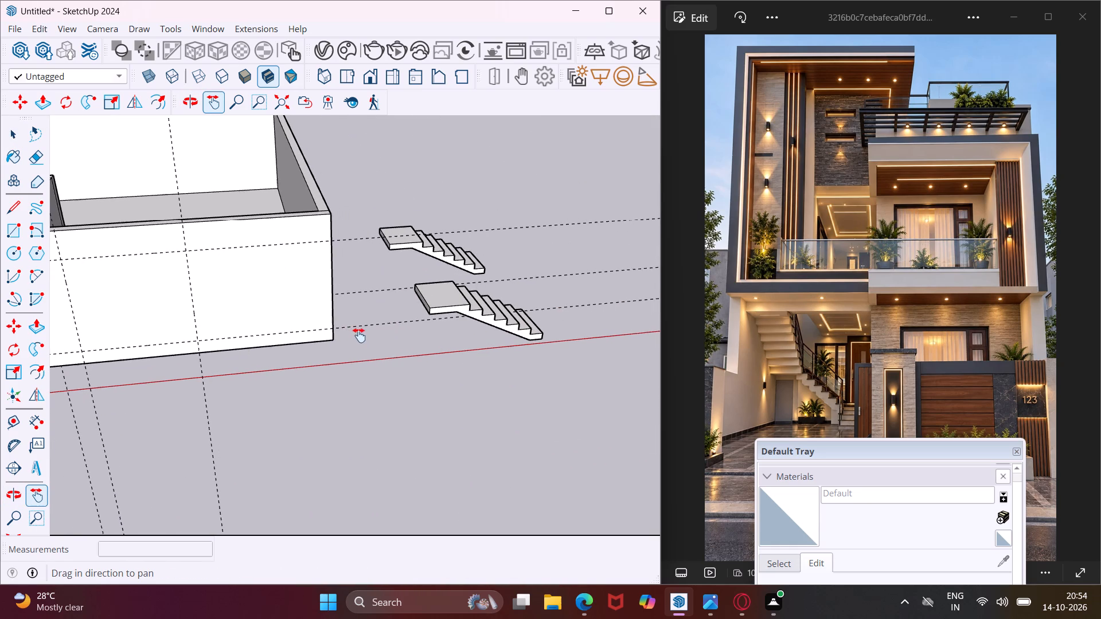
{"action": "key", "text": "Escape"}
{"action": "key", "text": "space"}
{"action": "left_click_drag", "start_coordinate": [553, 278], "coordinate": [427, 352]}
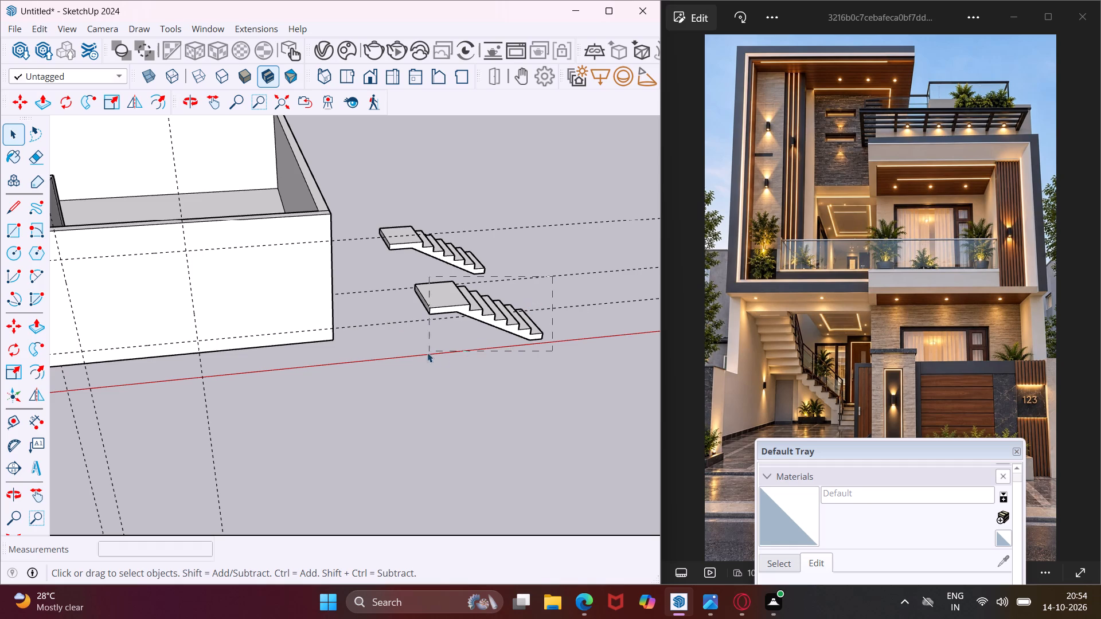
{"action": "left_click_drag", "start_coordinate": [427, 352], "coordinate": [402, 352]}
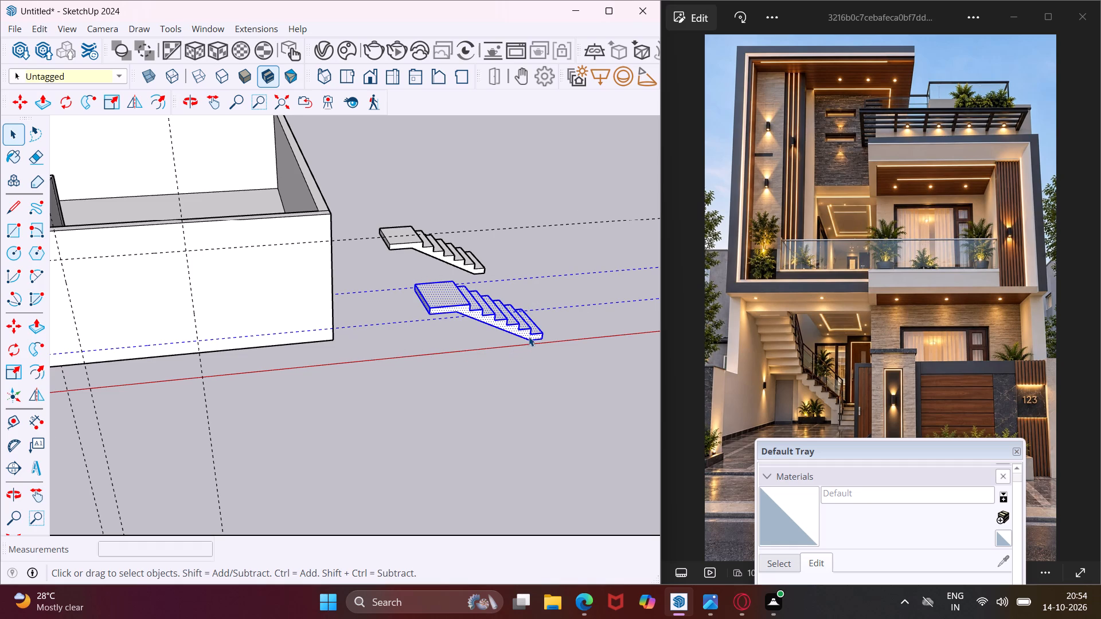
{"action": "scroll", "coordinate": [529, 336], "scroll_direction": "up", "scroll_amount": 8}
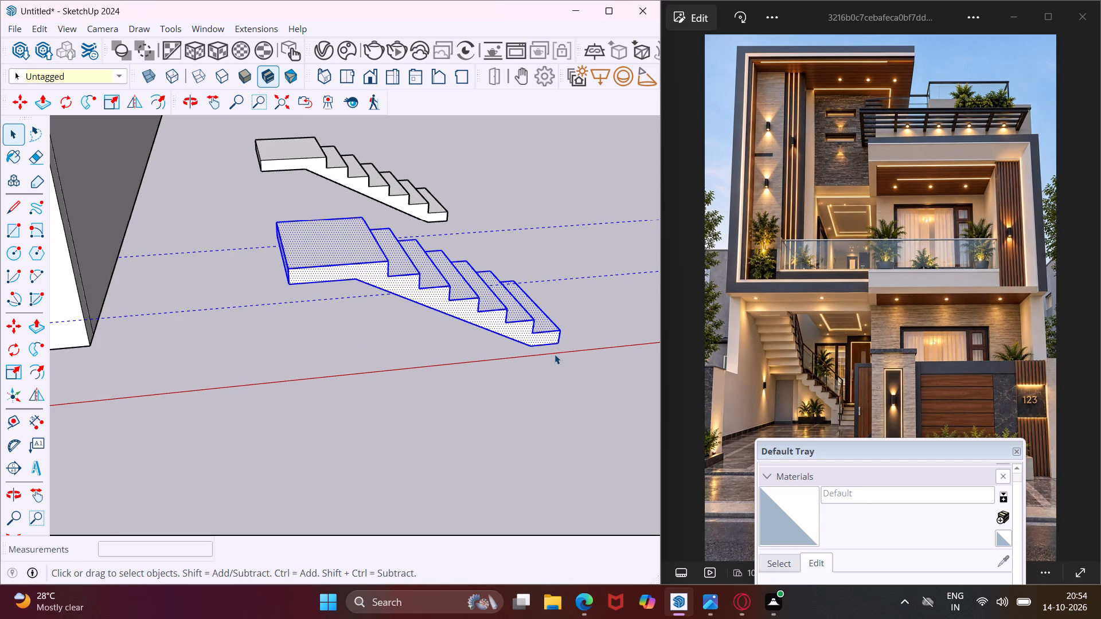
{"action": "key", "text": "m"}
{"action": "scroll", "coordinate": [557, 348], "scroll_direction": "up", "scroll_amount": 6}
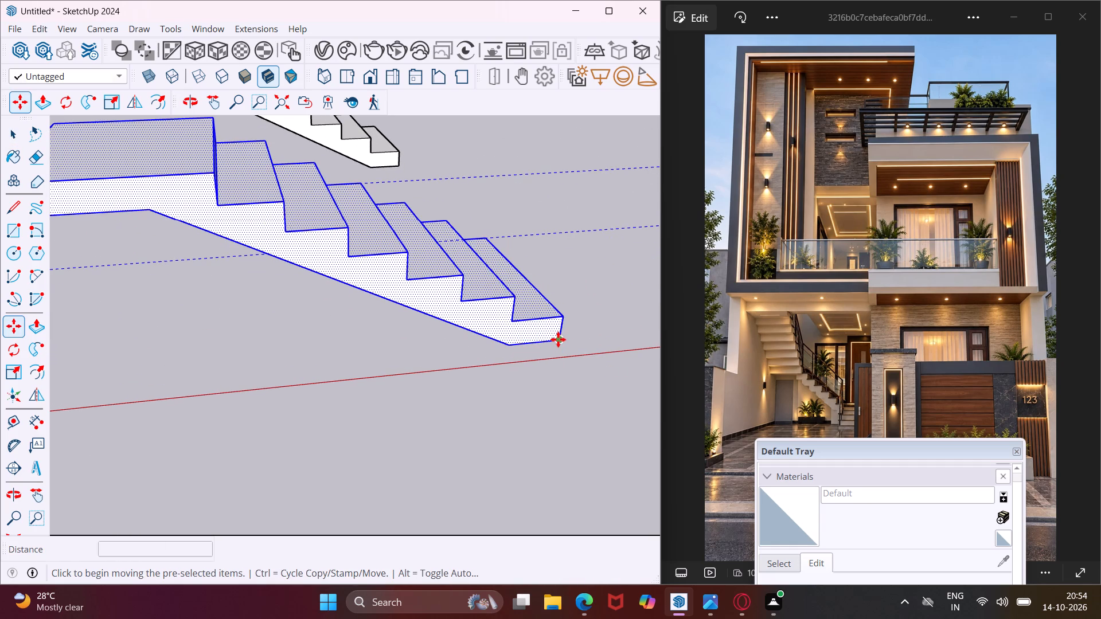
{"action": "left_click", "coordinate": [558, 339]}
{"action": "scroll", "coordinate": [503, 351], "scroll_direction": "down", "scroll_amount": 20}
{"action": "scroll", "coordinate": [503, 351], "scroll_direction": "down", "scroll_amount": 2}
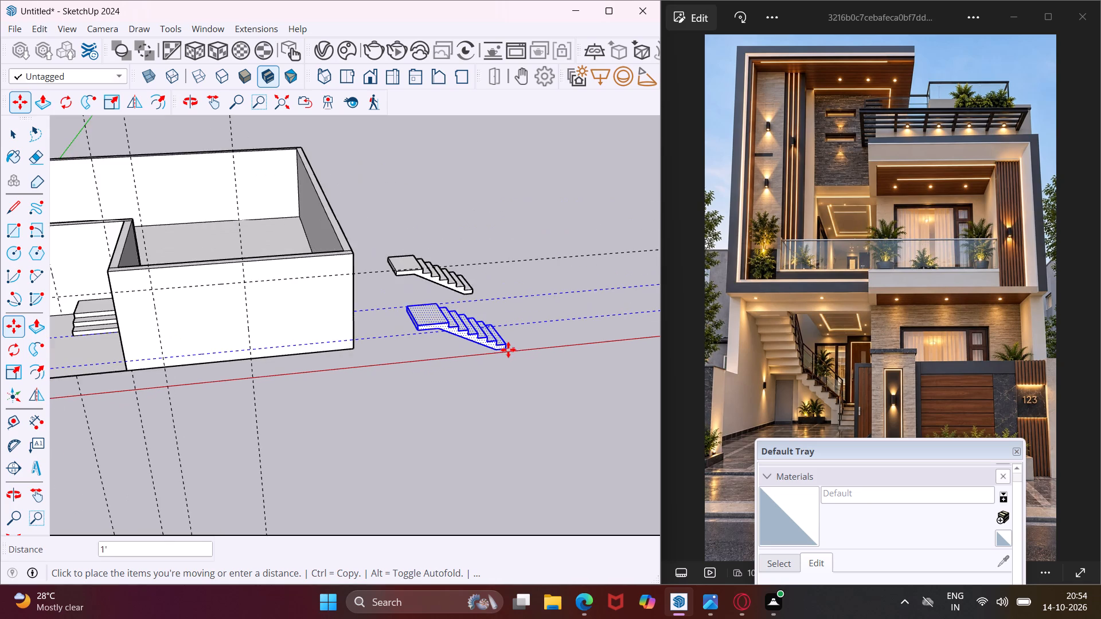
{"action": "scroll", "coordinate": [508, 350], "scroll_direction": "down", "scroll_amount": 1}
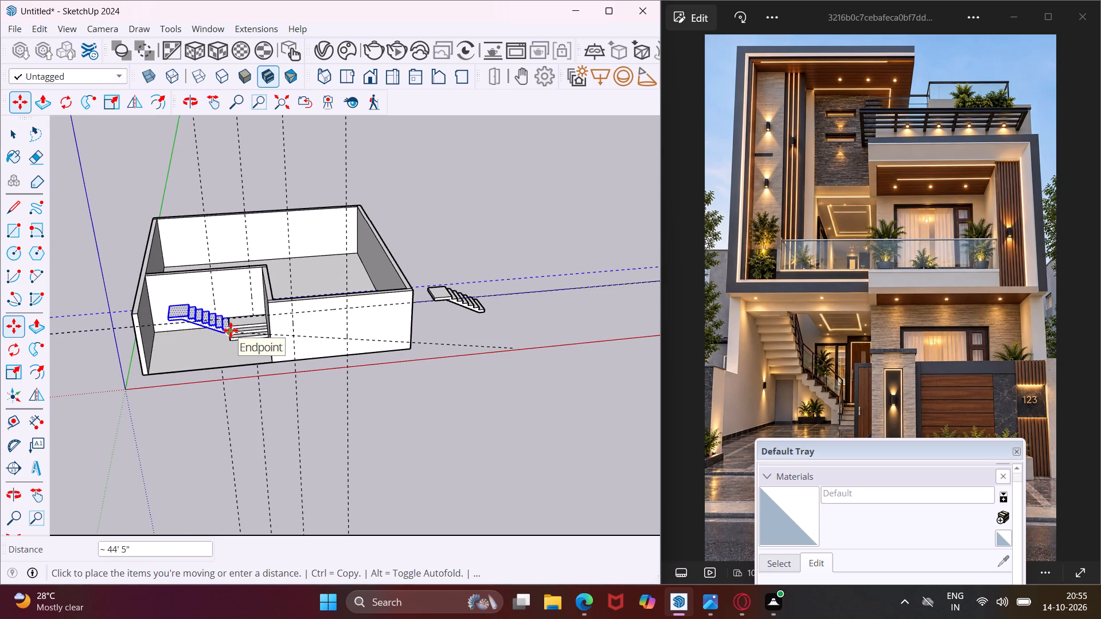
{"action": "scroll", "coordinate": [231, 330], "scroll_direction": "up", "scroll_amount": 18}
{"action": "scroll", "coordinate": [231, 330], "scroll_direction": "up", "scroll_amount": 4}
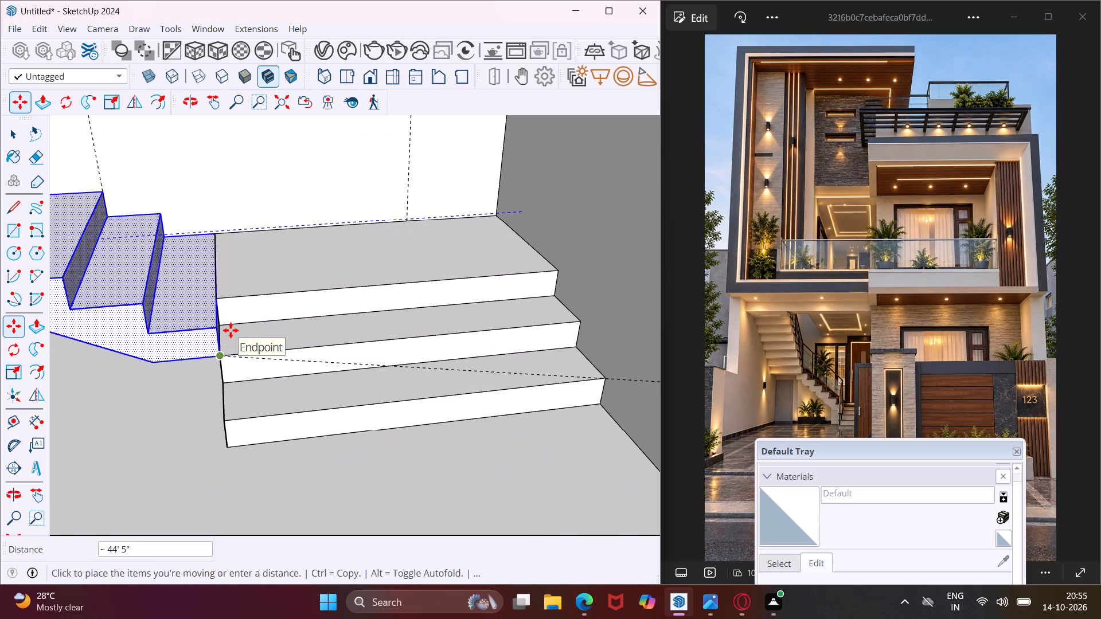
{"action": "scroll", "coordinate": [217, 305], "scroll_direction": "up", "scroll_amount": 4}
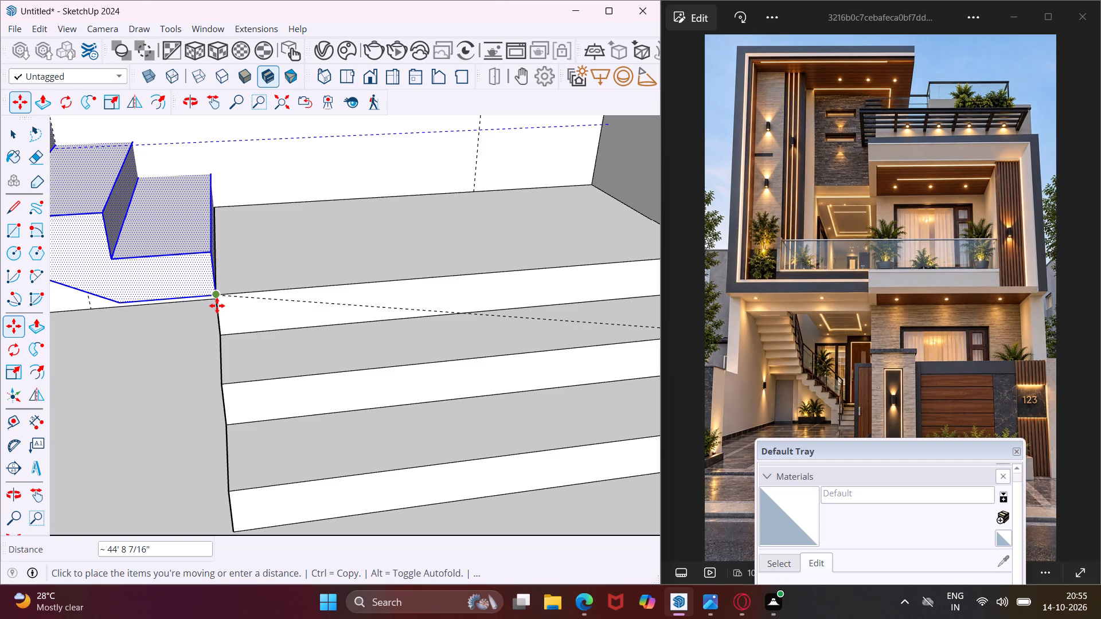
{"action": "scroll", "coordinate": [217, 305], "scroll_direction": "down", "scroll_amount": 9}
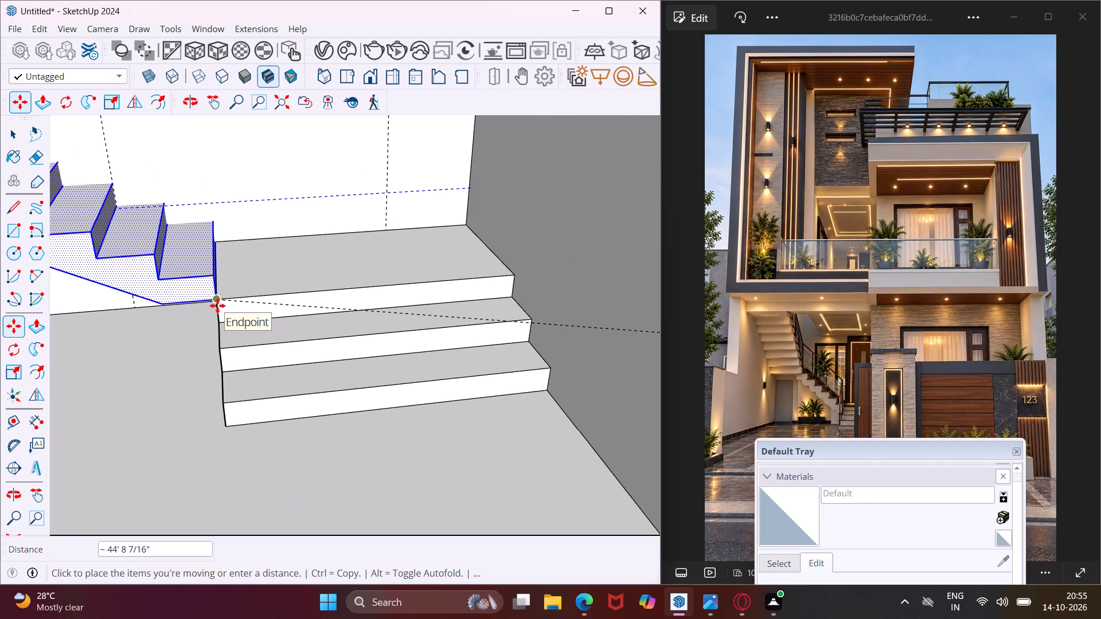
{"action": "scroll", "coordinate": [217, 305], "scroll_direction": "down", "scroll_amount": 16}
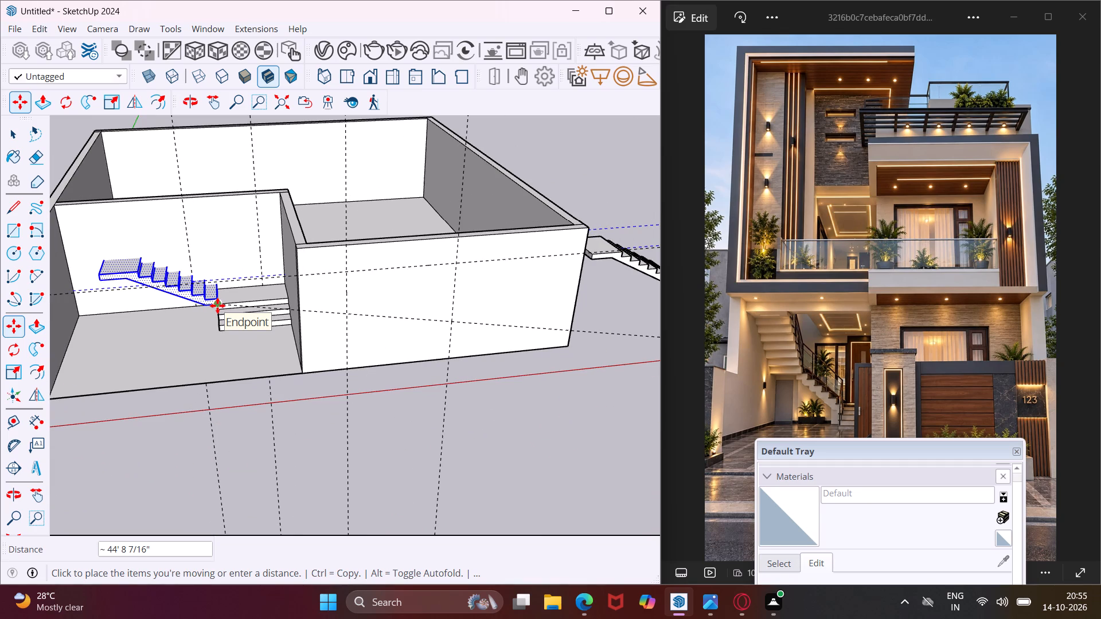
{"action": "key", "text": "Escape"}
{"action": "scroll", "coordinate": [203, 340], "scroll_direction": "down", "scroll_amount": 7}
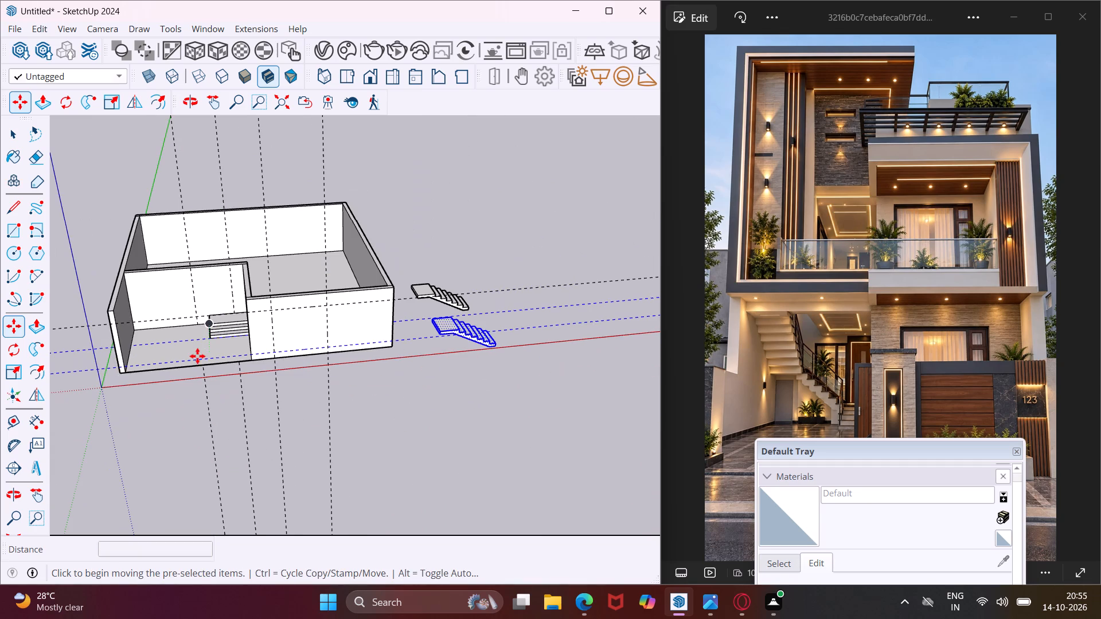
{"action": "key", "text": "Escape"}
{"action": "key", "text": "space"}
Push/Pull the front side face of the nearer loose stair flight 1' inward to narrow the flight.
{"action": "scroll", "coordinate": [445, 332], "scroll_direction": "up", "scroll_amount": 10}
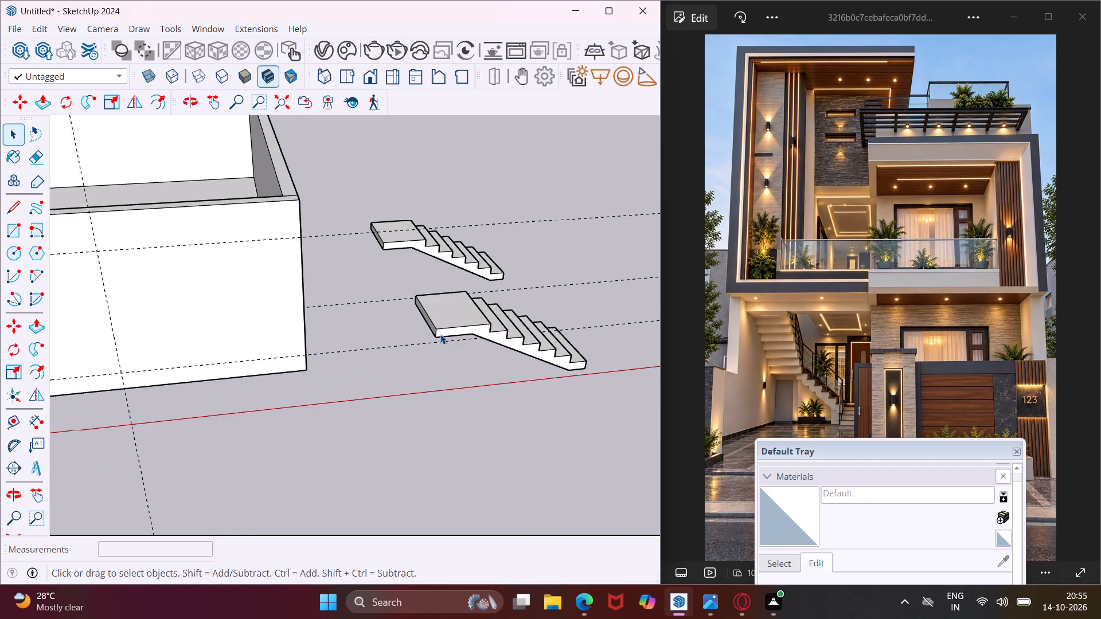
{"action": "scroll", "coordinate": [440, 334], "scroll_direction": "up", "scroll_amount": 4}
{"action": "middle_click_drag", "start_coordinate": [440, 336], "coordinate": [358, 341]}
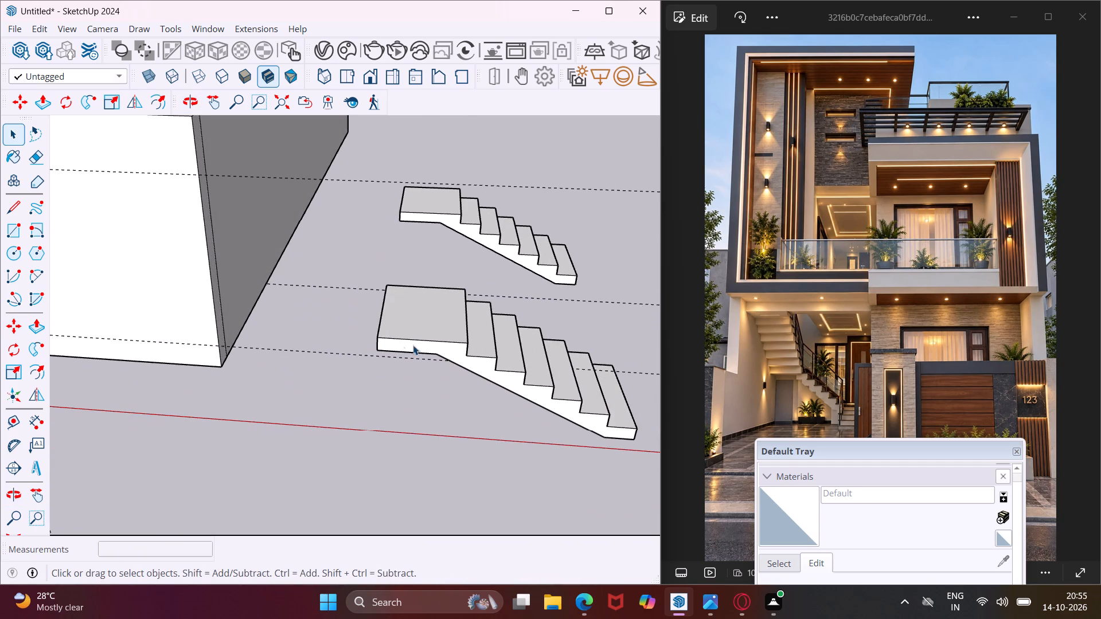
{"action": "scroll", "coordinate": [413, 345], "scroll_direction": "up", "scroll_amount": 9}
{"action": "left_click", "coordinate": [496, 363]}
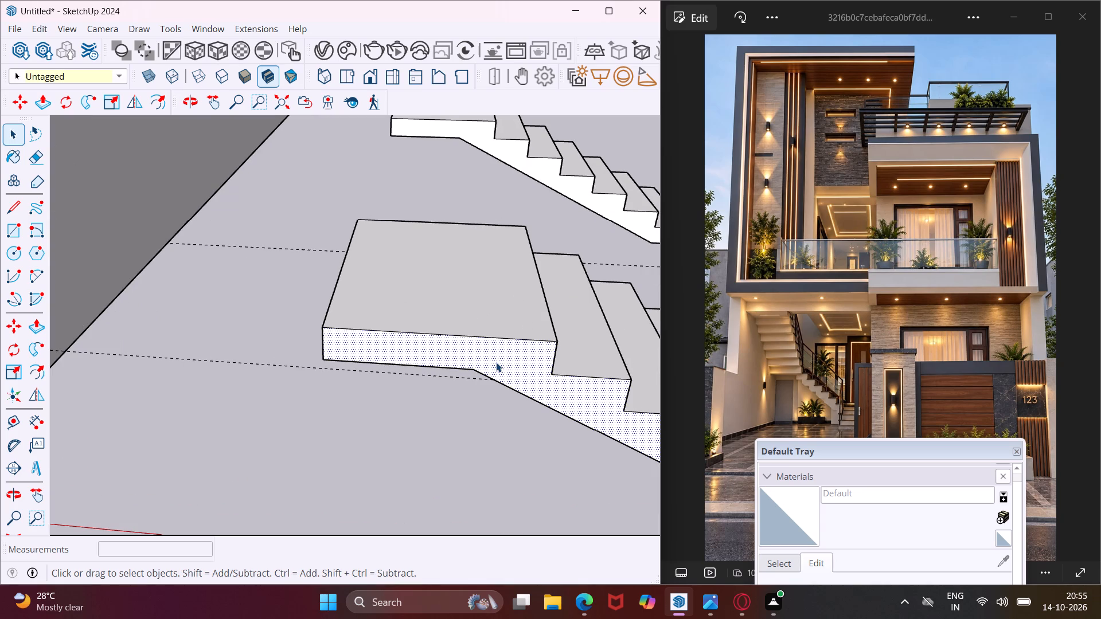
{"action": "key", "text": "p"}
{"action": "left_click", "coordinate": [496, 362]}
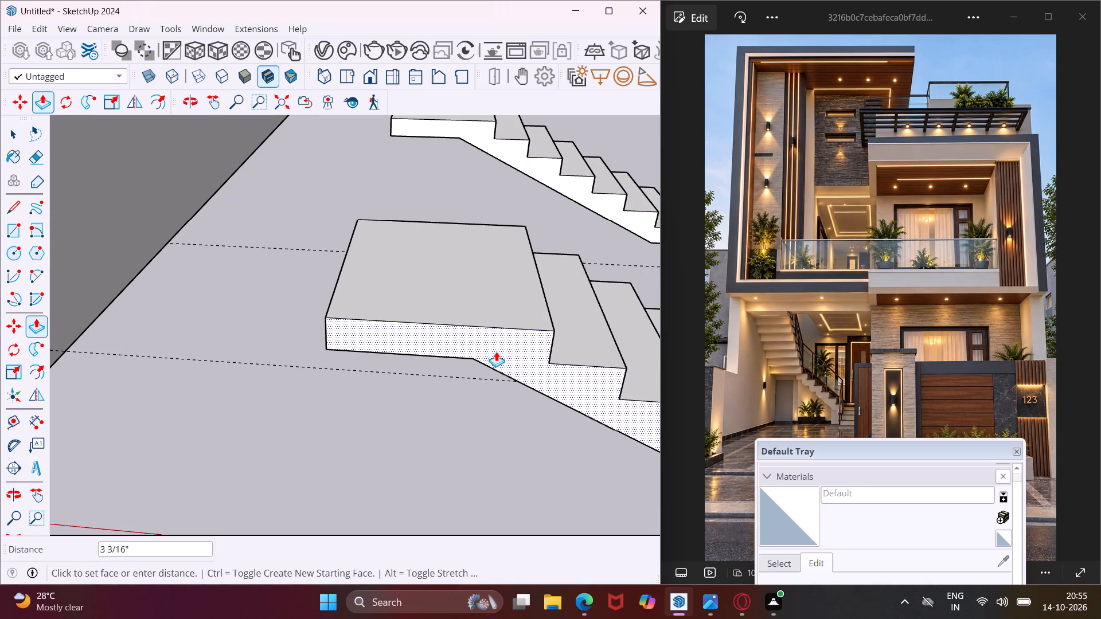
{"action": "type", "text": "1'"}
{"action": "key", "text": "Return"}
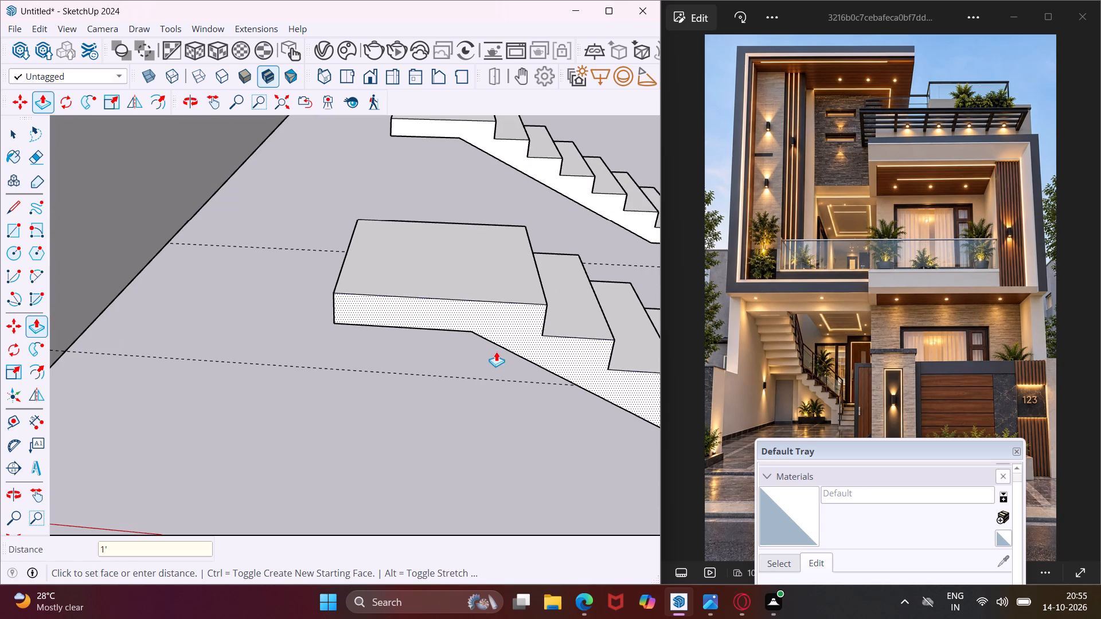
{"action": "key", "text": "Escape"}
{"action": "key", "text": "space"}
Move the narrowed stair flight by its lowest front corner onto the open-end front corner of the top entrance step in the recess.
{"action": "scroll", "coordinate": [412, 385], "scroll_direction": "down", "scroll_amount": 11}
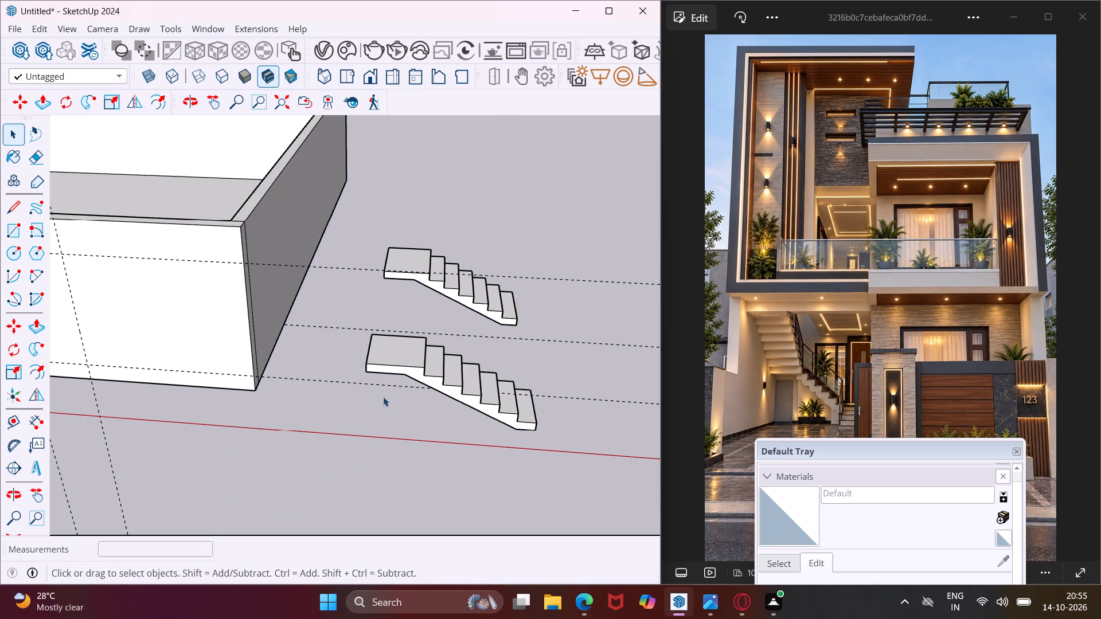
{"action": "middle_click_drag", "start_coordinate": [405, 420], "coordinate": [520, 403]}
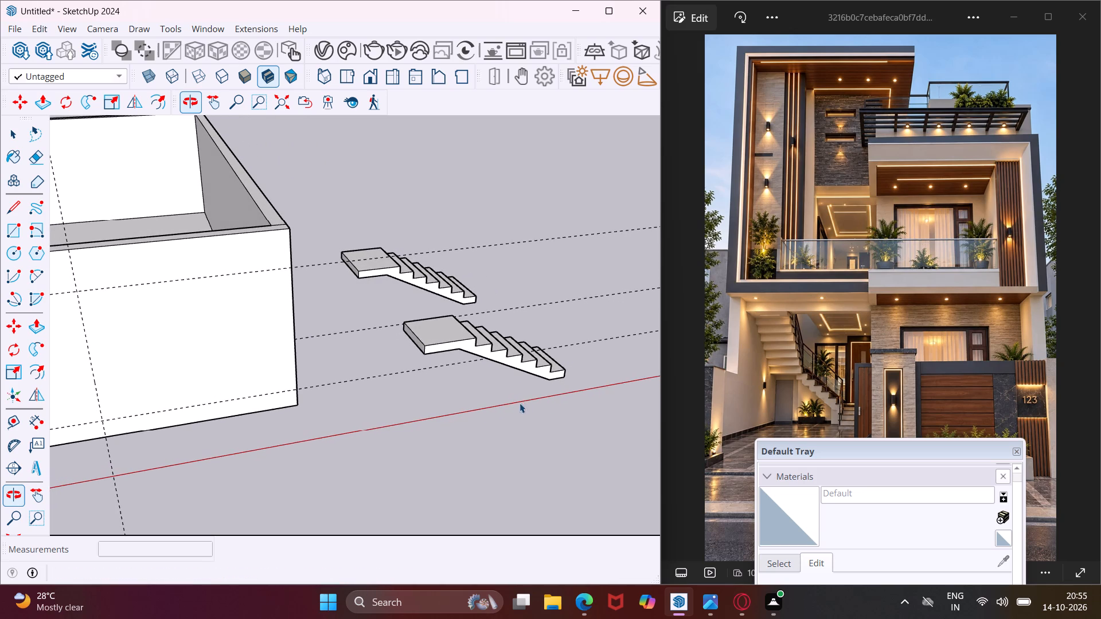
{"action": "left_click_drag", "start_coordinate": [582, 320], "coordinate": [409, 397]}
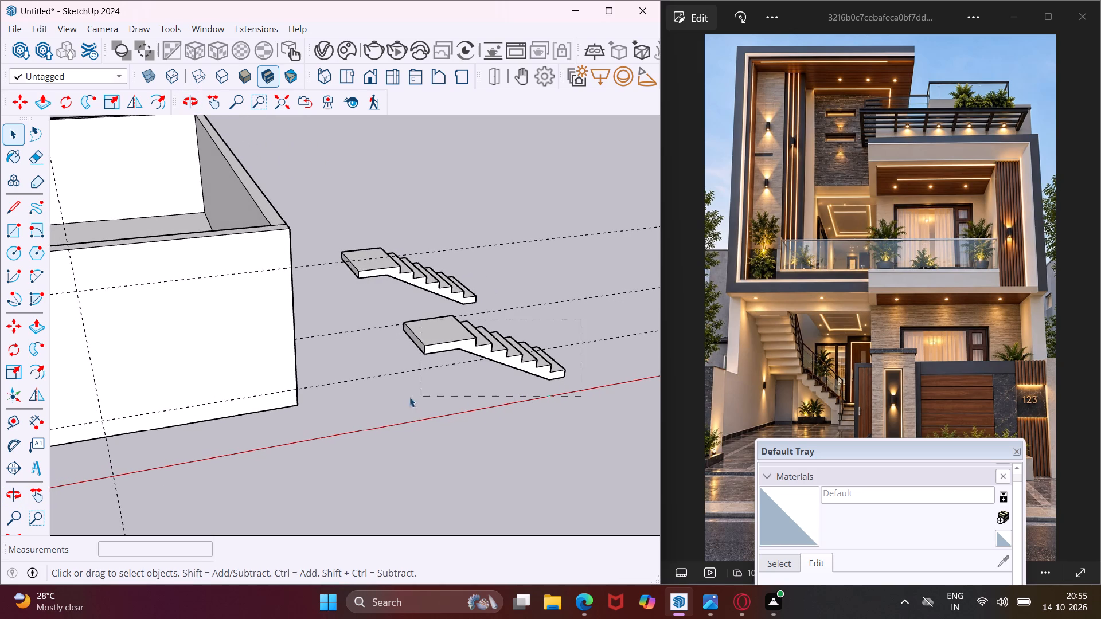
{"action": "left_click_drag", "start_coordinate": [409, 397], "coordinate": [391, 395]}
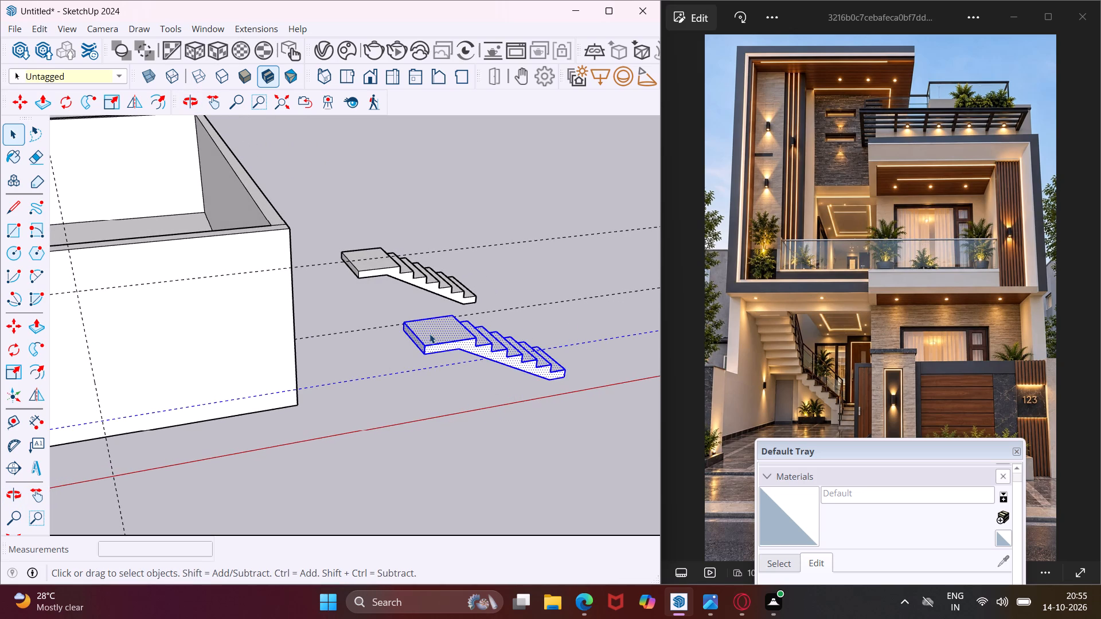
{"action": "scroll", "coordinate": [429, 333], "scroll_direction": "up", "scroll_amount": 4}
{"action": "middle_click_drag", "start_coordinate": [429, 333], "coordinate": [362, 370]}
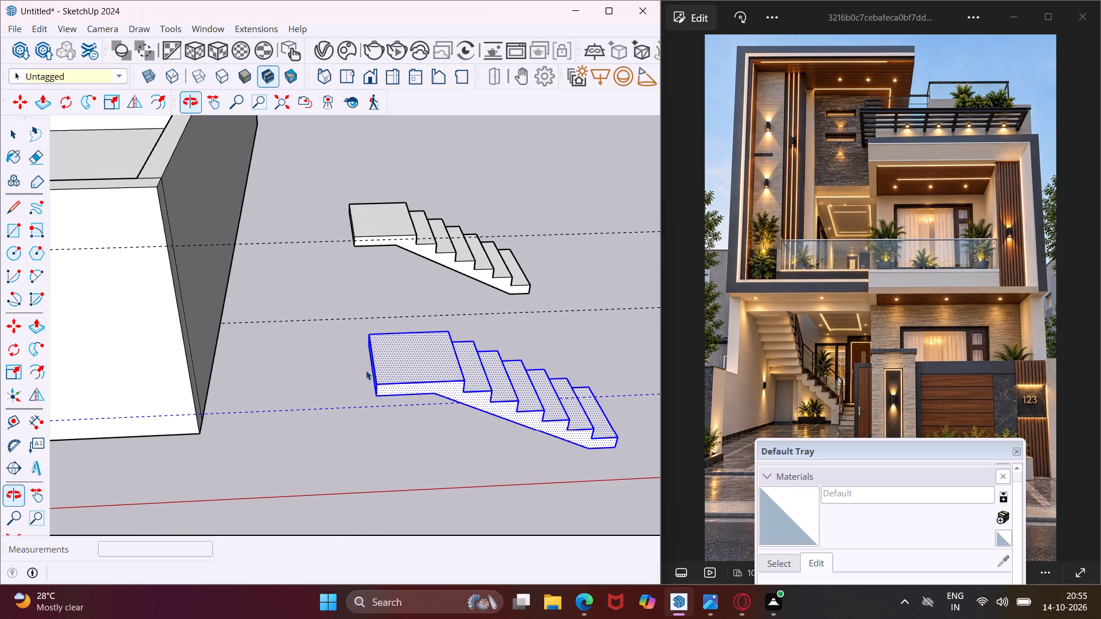
{"action": "key", "text": "m"}
{"action": "scroll", "coordinate": [615, 455], "scroll_direction": "up", "scroll_amount": 7}
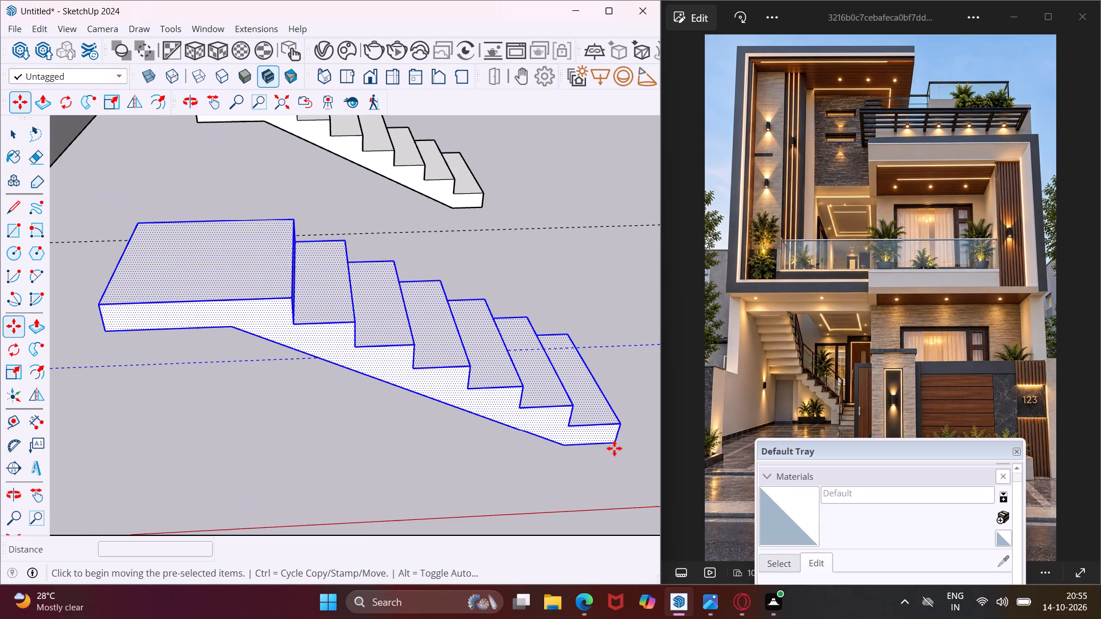
{"action": "left_click", "coordinate": [614, 444]}
{"action": "scroll", "coordinate": [588, 444], "scroll_direction": "down", "scroll_amount": 11}
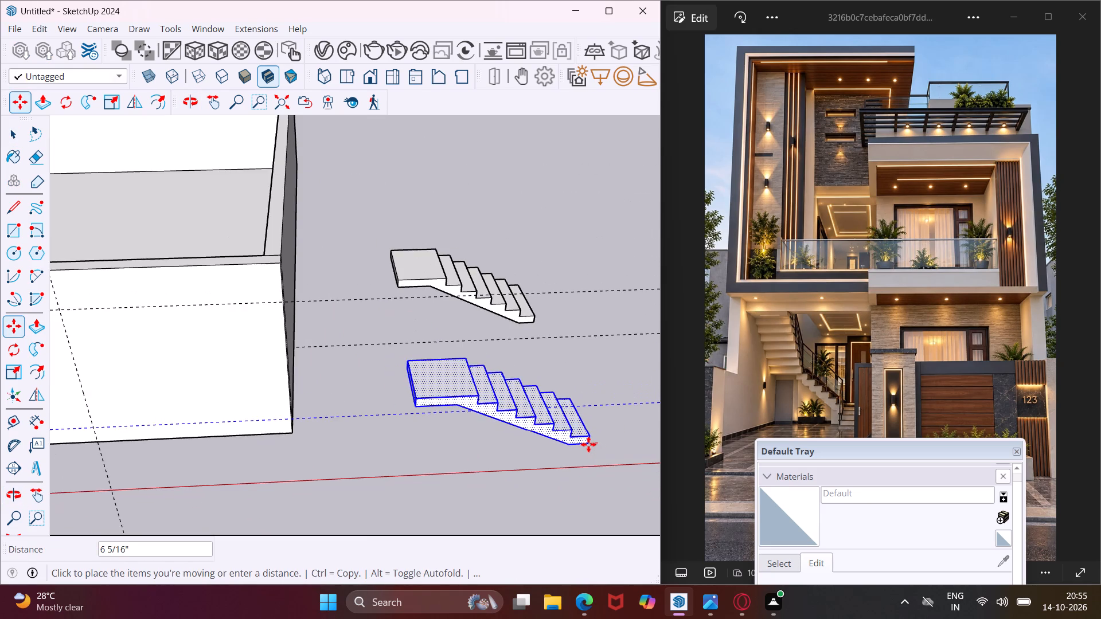
{"action": "scroll", "coordinate": [588, 444], "scroll_direction": "down", "scroll_amount": 14}
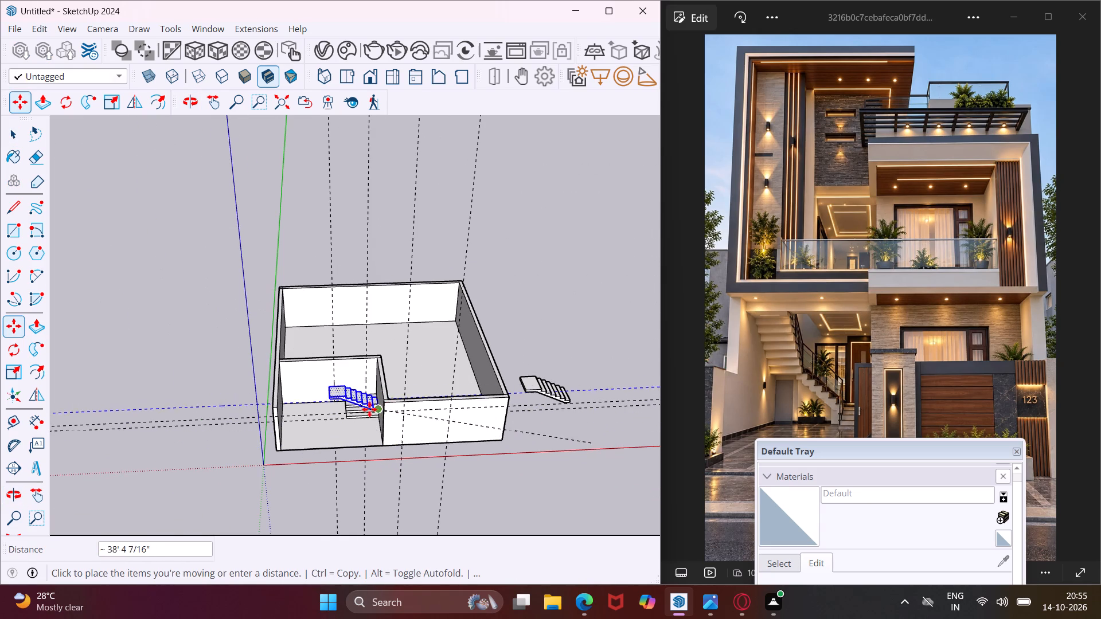
{"action": "scroll", "coordinate": [353, 409], "scroll_direction": "up", "scroll_amount": 20}
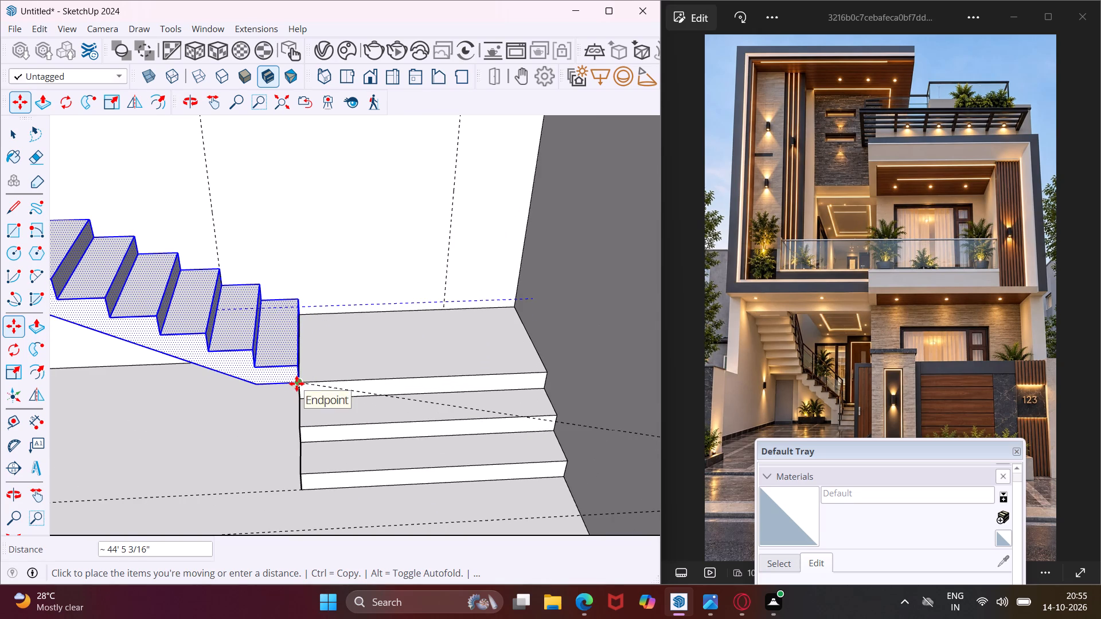
{"action": "left_click", "coordinate": [296, 383]}
{"action": "key", "text": "Escape"}
{"action": "key", "text": "space"}
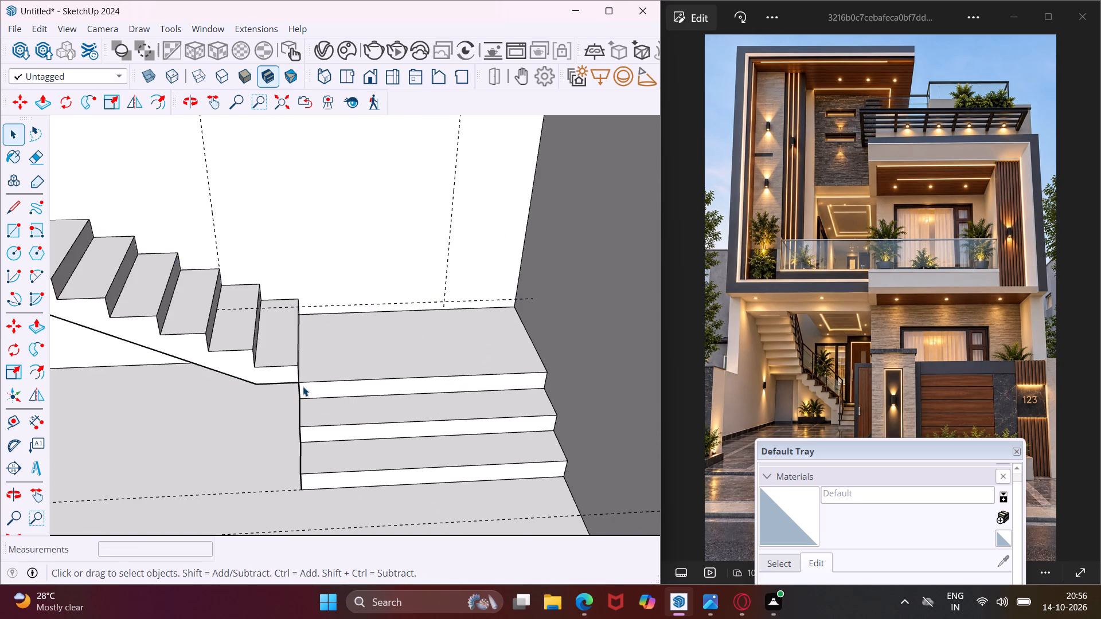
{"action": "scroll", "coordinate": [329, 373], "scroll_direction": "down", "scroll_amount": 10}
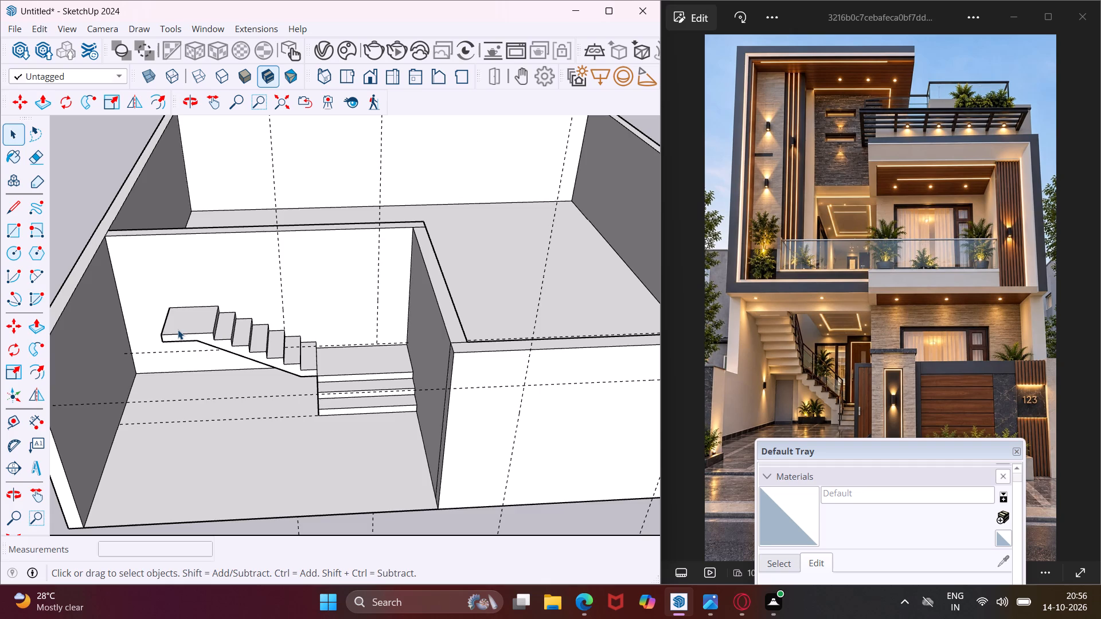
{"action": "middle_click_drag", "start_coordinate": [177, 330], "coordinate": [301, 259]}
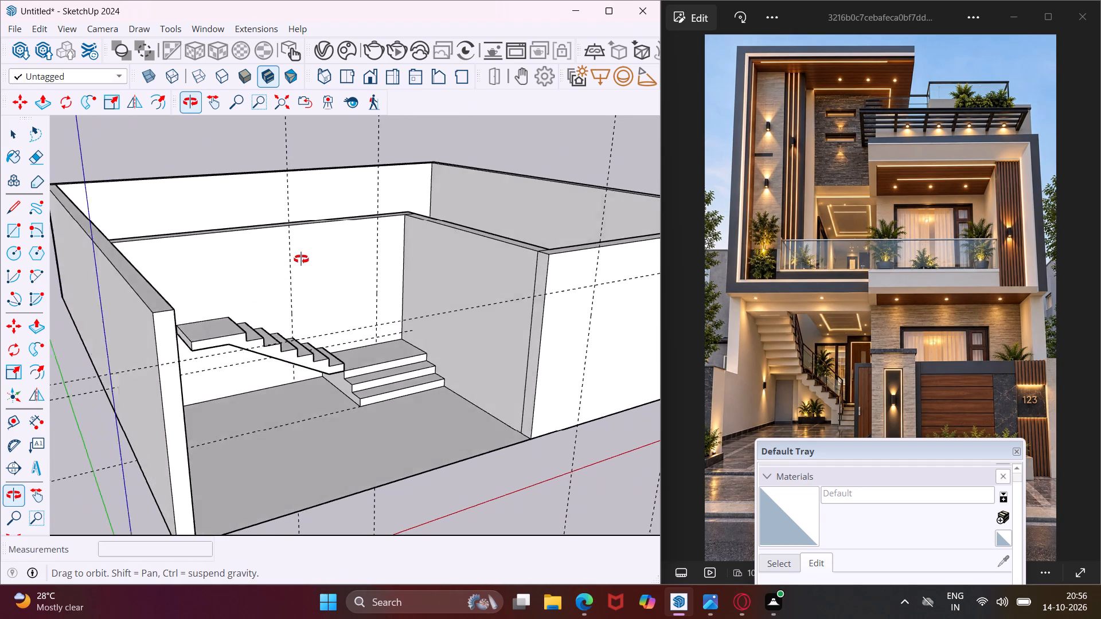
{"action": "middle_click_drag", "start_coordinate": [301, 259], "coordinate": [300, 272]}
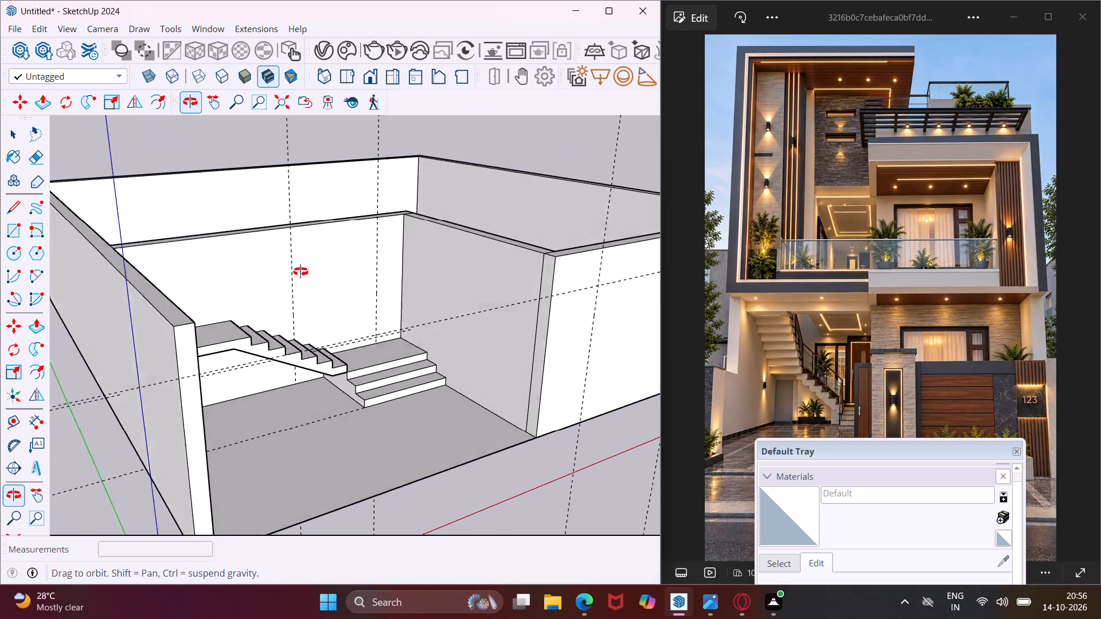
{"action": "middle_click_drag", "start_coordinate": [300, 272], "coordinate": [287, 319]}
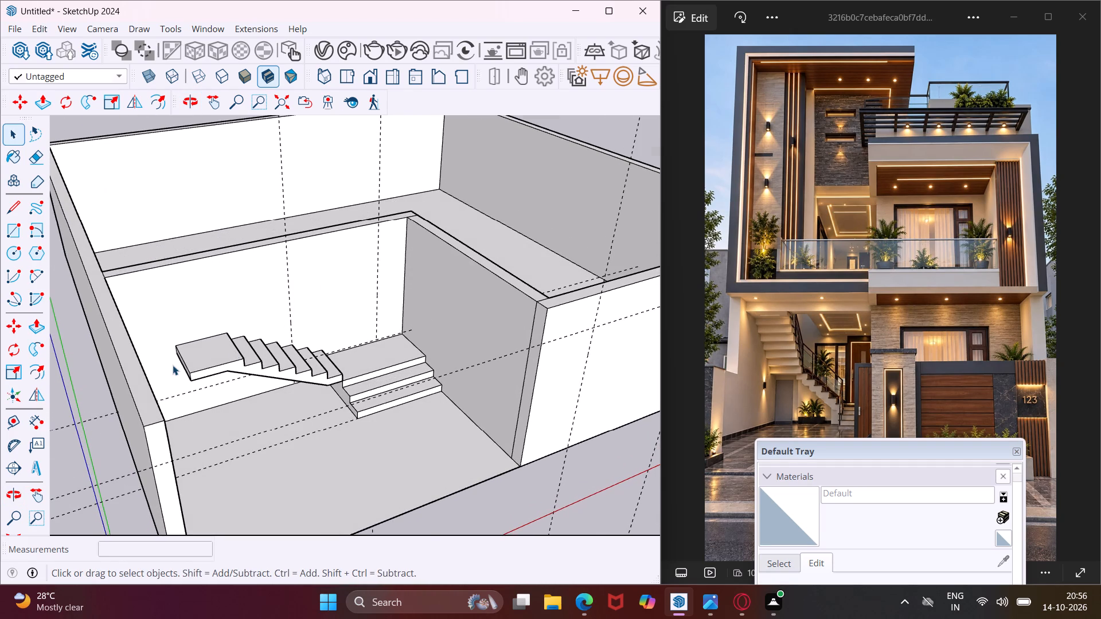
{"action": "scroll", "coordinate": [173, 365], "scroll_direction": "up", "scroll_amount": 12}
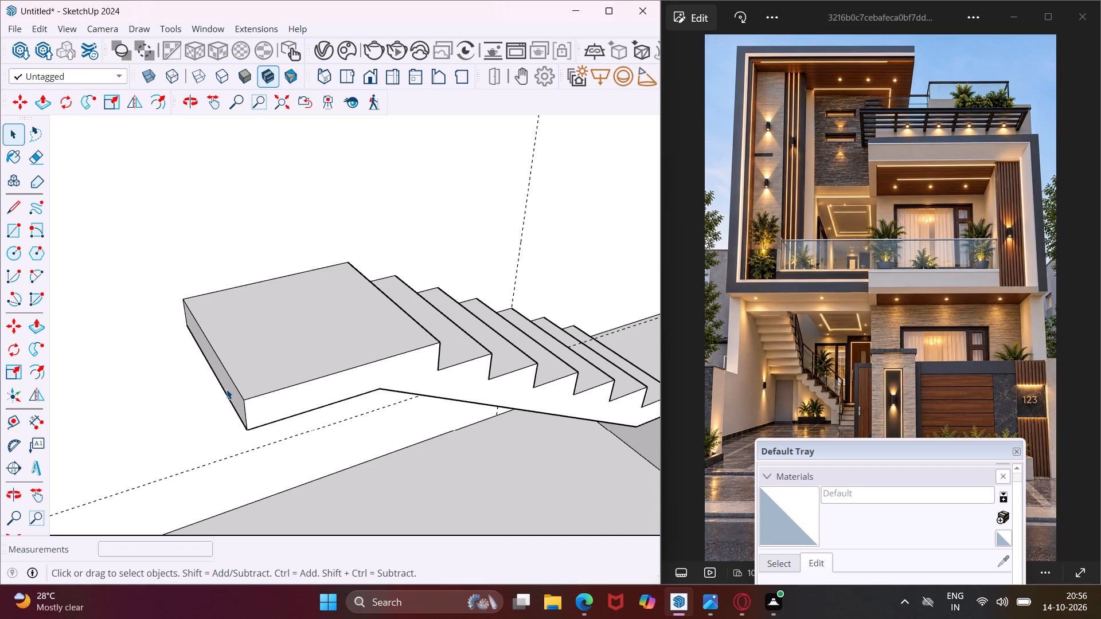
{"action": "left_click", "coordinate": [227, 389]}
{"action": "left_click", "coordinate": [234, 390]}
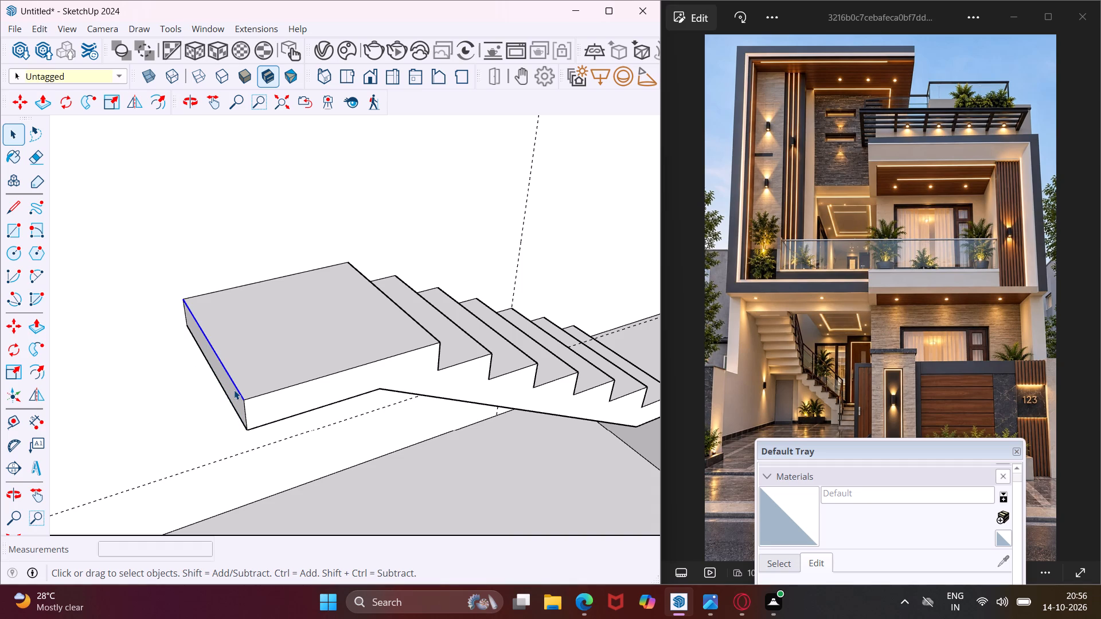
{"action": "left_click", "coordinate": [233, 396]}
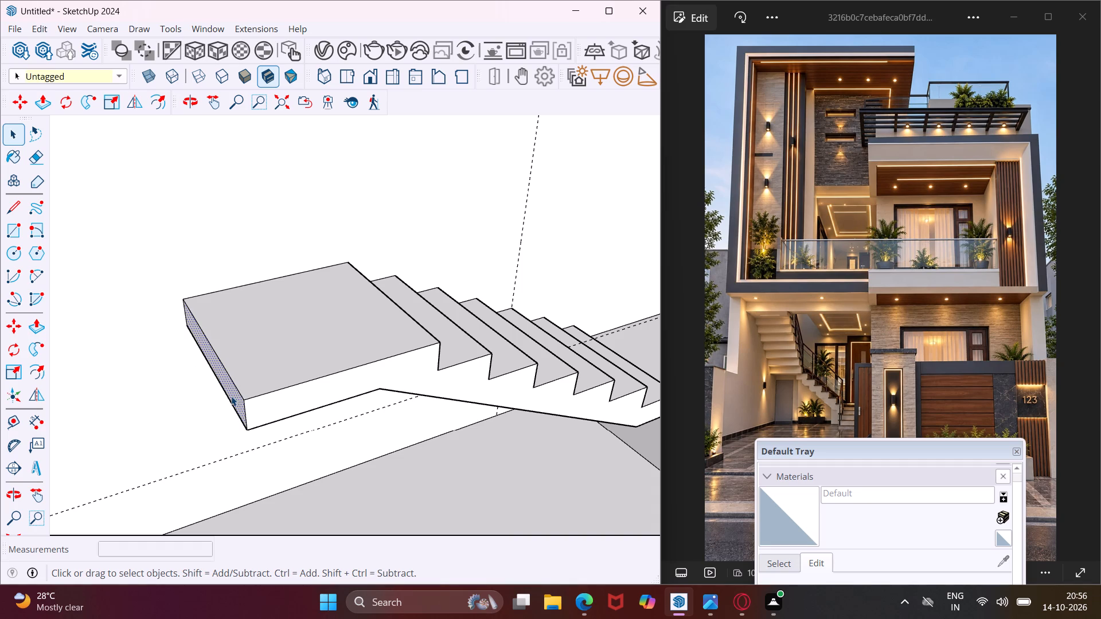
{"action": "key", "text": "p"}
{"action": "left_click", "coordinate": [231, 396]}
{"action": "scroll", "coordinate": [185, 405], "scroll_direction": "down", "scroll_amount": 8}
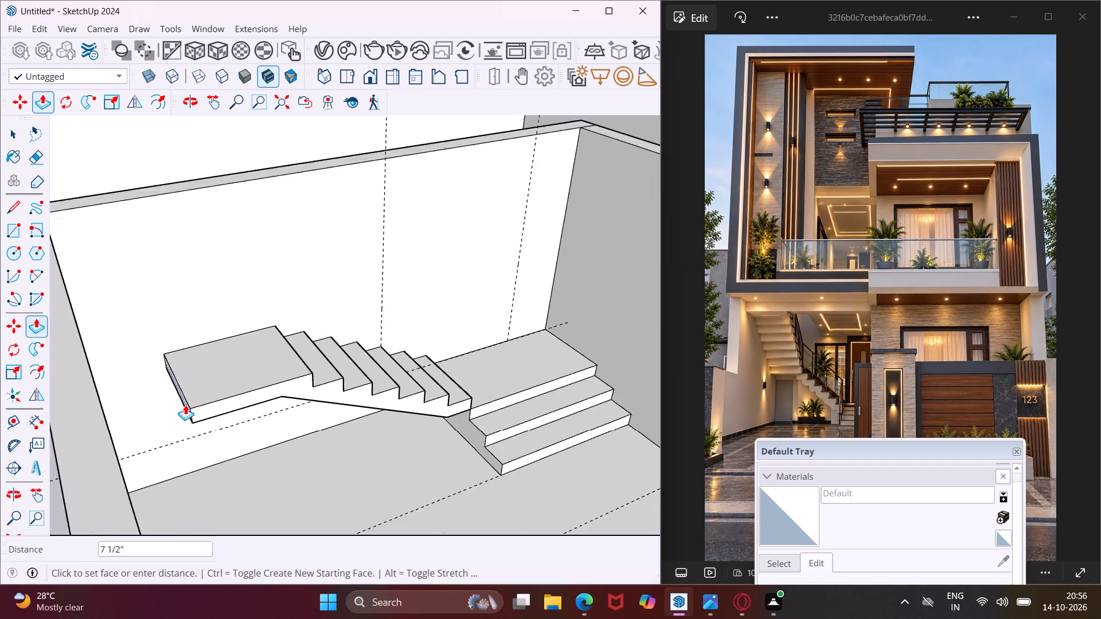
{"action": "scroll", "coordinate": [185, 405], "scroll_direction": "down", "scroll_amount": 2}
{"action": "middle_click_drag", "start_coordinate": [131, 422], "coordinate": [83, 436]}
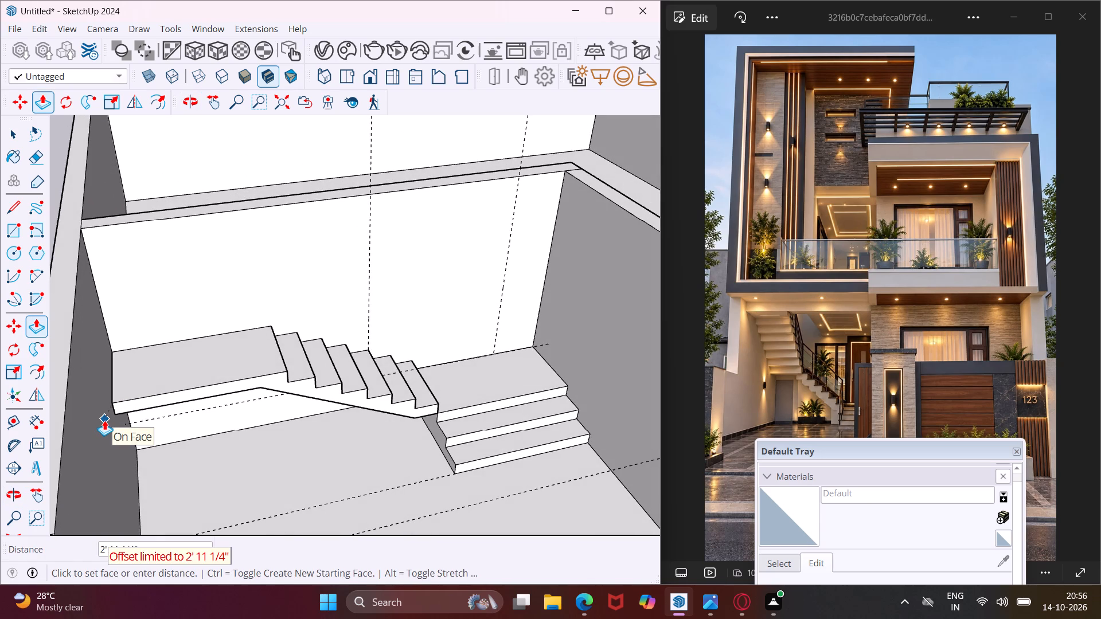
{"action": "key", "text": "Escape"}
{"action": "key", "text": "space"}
Push/Pull the free end face of the stair flight's landing 2' inward to where the sloped underside begins.
{"action": "scroll", "coordinate": [223, 388], "scroll_direction": "up", "scroll_amount": 4}
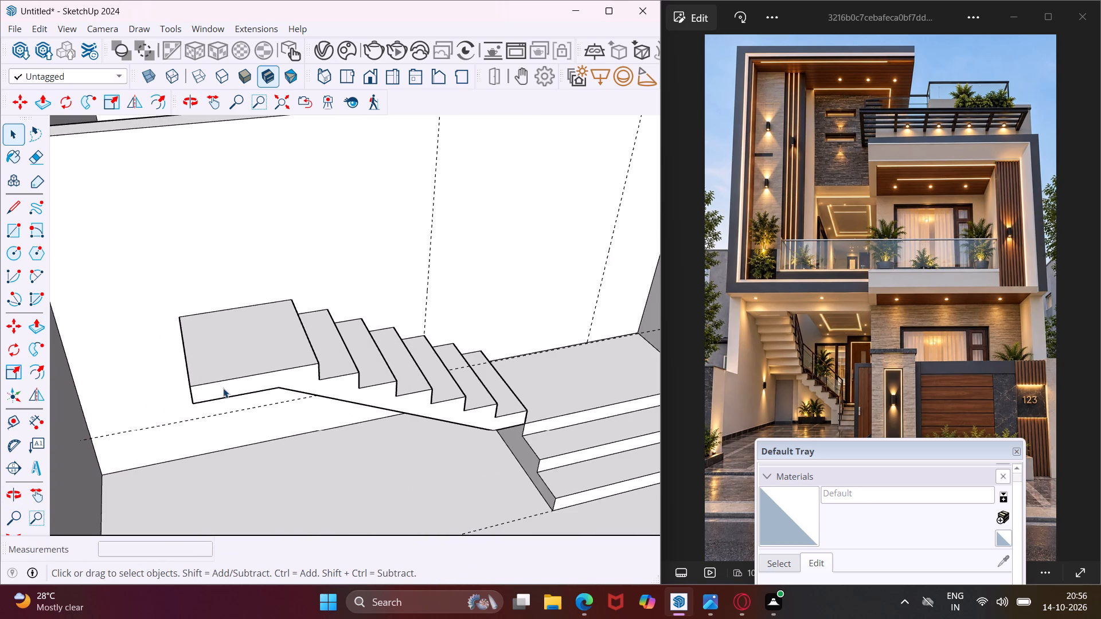
{"action": "scroll", "coordinate": [223, 388], "scroll_direction": "up", "scroll_amount": 3}
{"action": "middle_click_drag", "start_coordinate": [223, 388], "coordinate": [279, 352]}
{"action": "scroll", "coordinate": [223, 388], "scroll_direction": "up", "scroll_amount": 1}
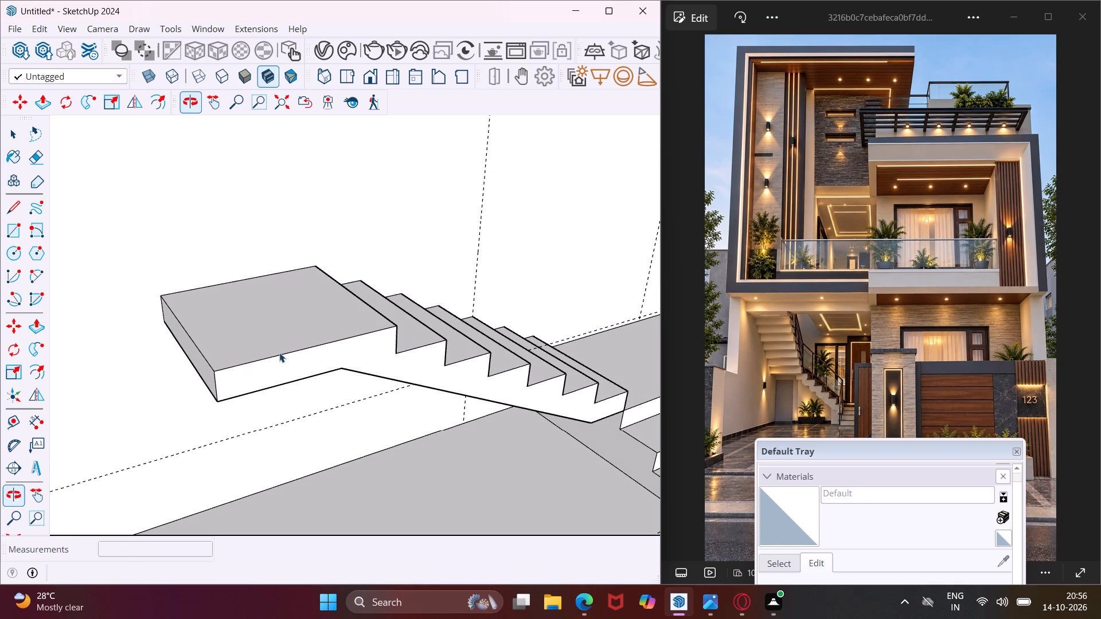
{"action": "left_click", "coordinate": [209, 377]}
{"action": "key", "text": "p"}
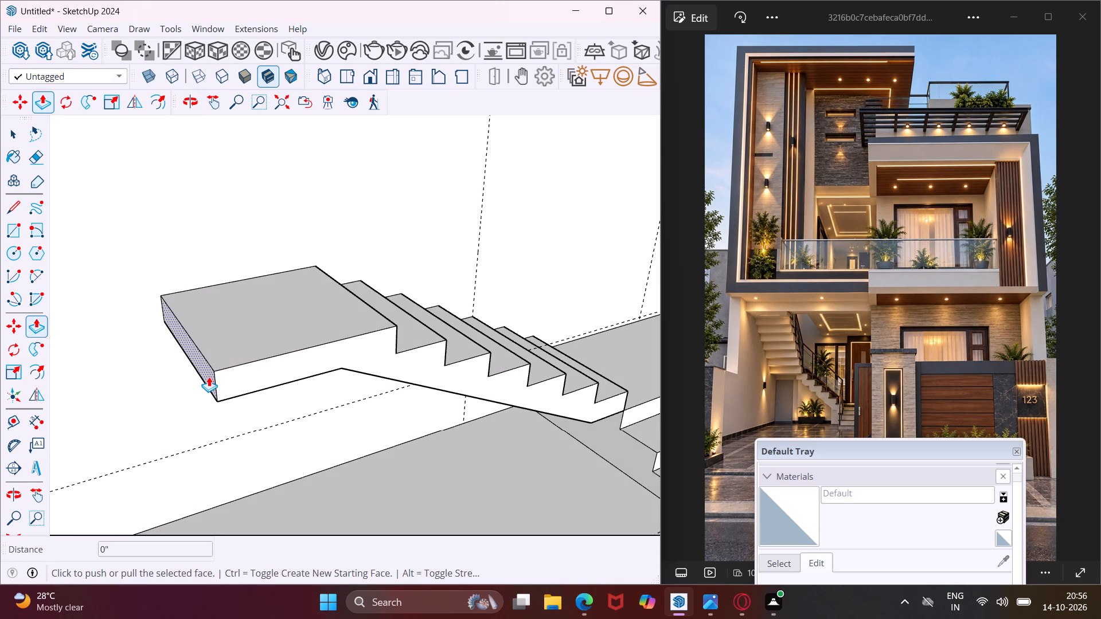
{"action": "left_click", "coordinate": [209, 377]}
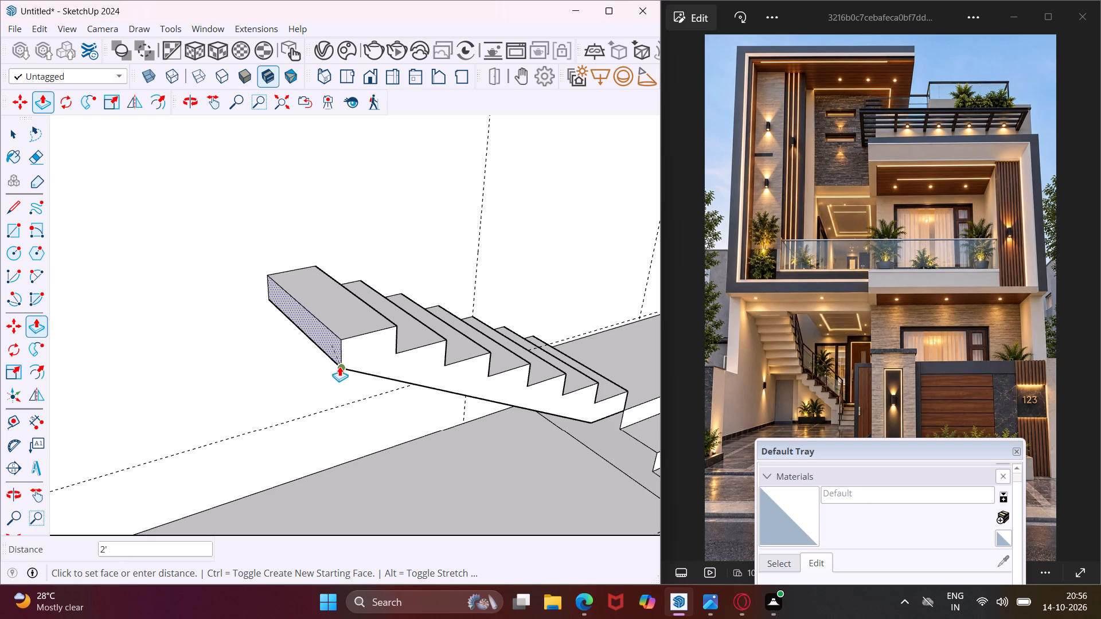
{"action": "left_click", "coordinate": [341, 367]}
{"action": "key", "text": "Escape"}
{"action": "key", "text": "space"}
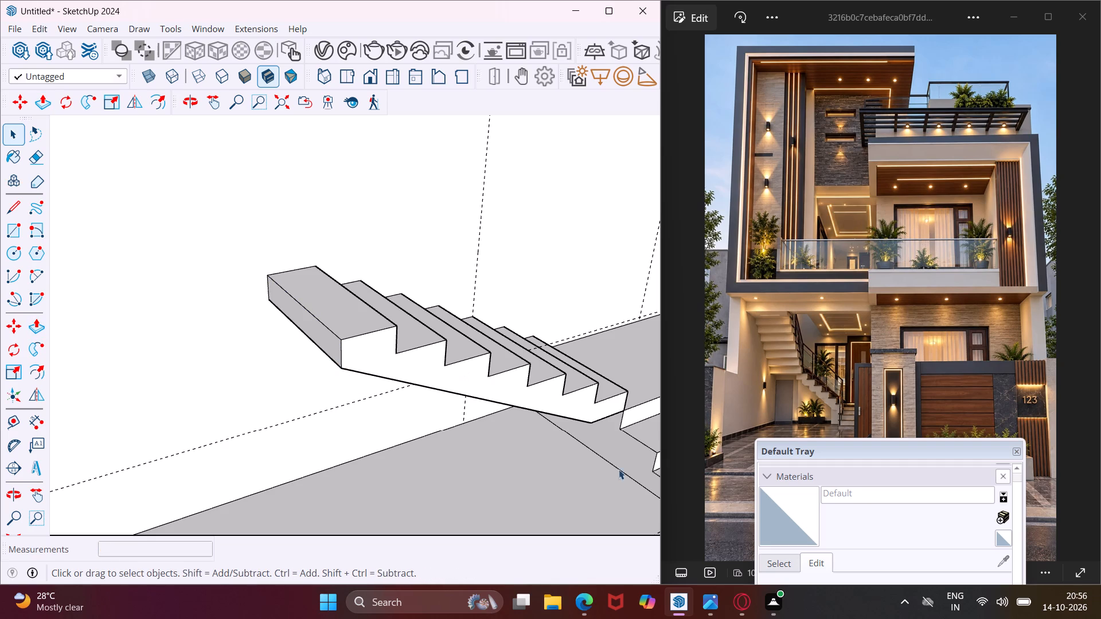
Draw two more stair steps on the wall from the flight's top rear corner, each with a 6" riser and 1' tread.
{"action": "left_click", "coordinate": [19, 213]}
{"action": "left_click", "coordinate": [267, 275]}
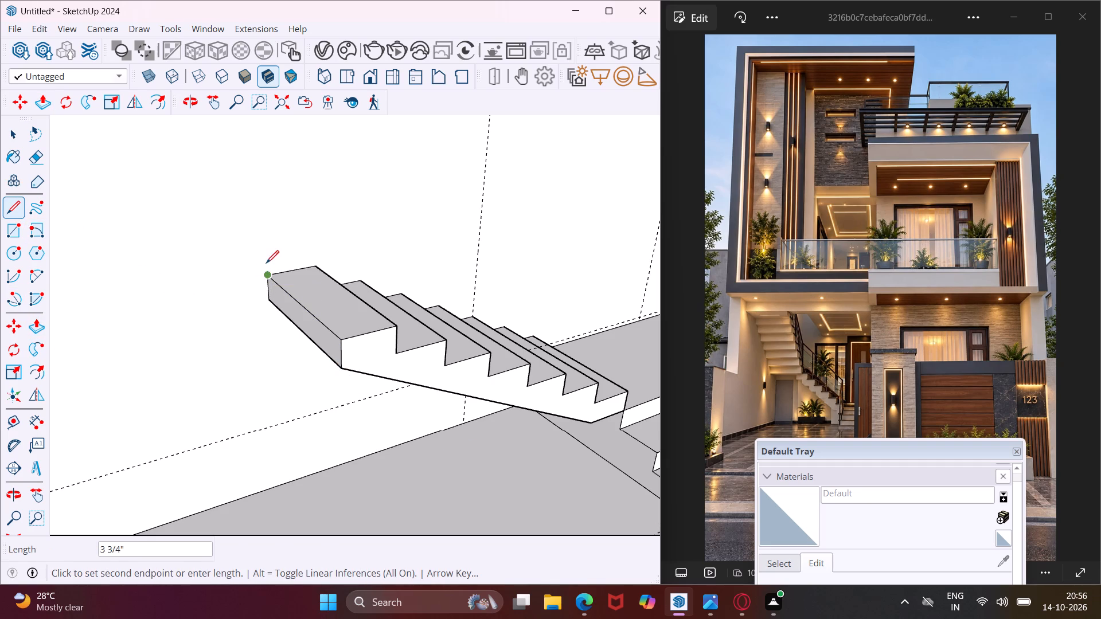
{"action": "key", "text": "6"}
{"action": "key", "text": "shift+quotedbl"}
{"action": "key", "text": "Return"}
{"action": "type", "text": "1'"}
{"action": "key", "text": "Return"}
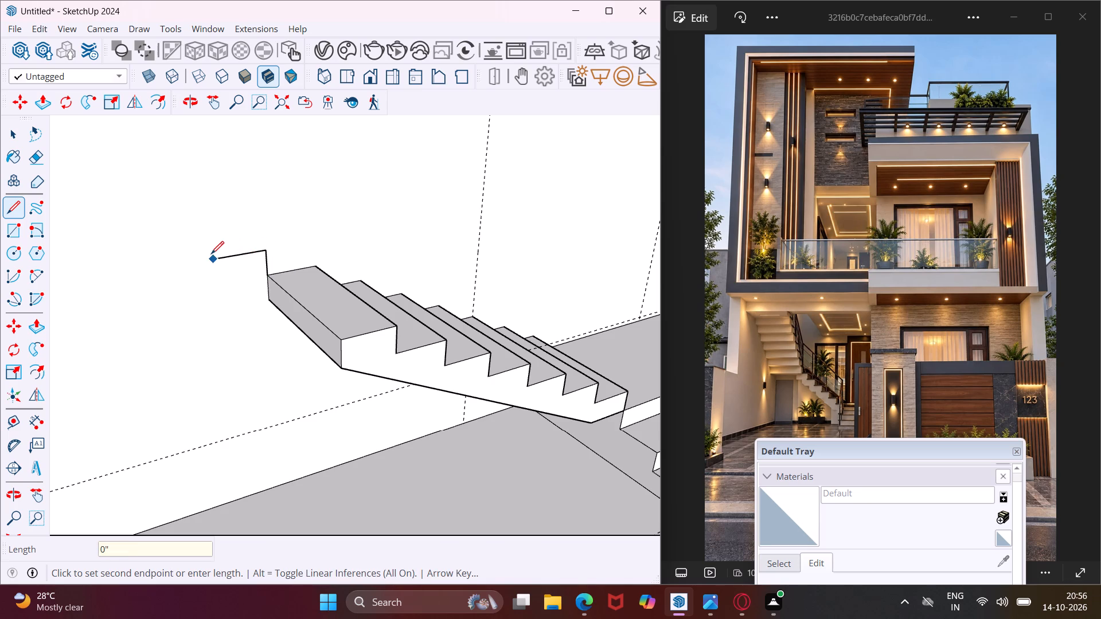
{"action": "left_click", "coordinate": [213, 258]}
{"action": "type", "text": "6\""}
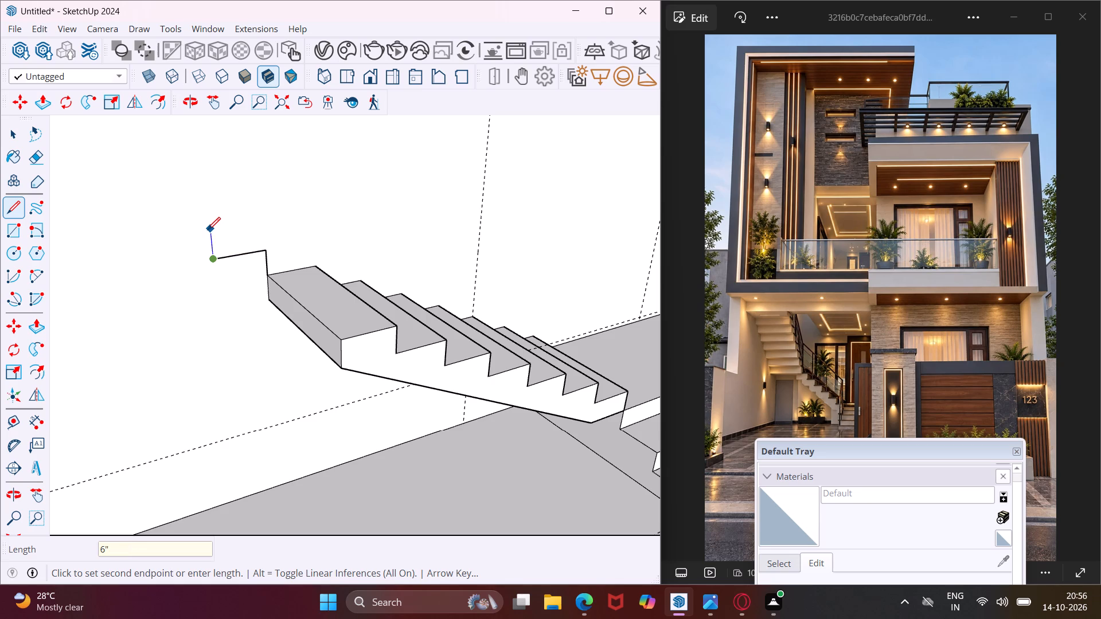
{"action": "key", "text": "Return"}
{"action": "type", "text": "1'"}
{"action": "key", "text": "Return"}
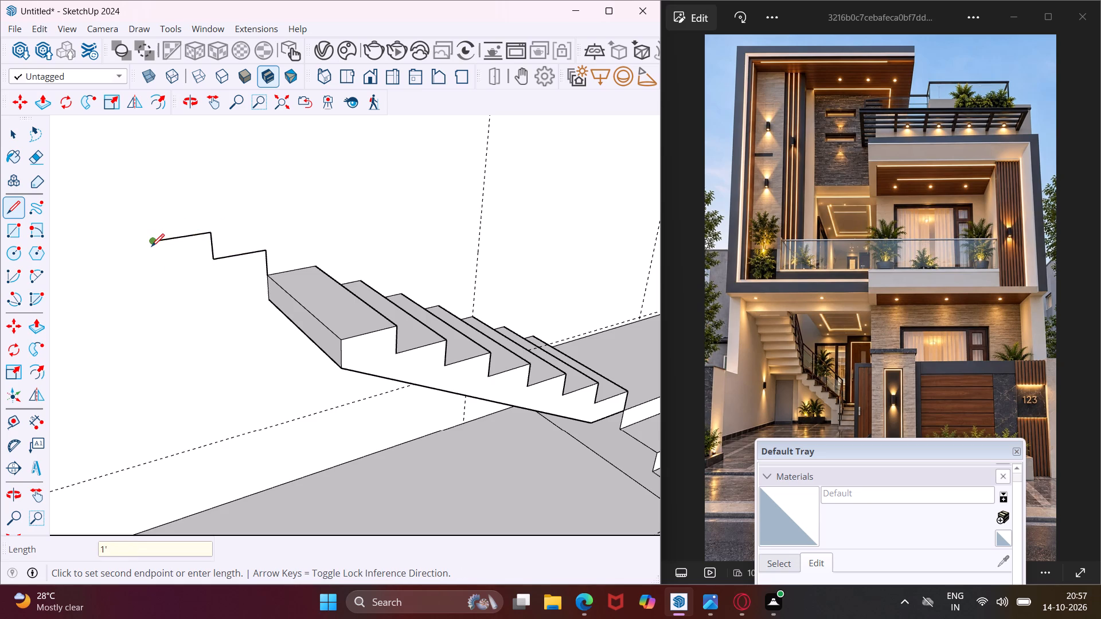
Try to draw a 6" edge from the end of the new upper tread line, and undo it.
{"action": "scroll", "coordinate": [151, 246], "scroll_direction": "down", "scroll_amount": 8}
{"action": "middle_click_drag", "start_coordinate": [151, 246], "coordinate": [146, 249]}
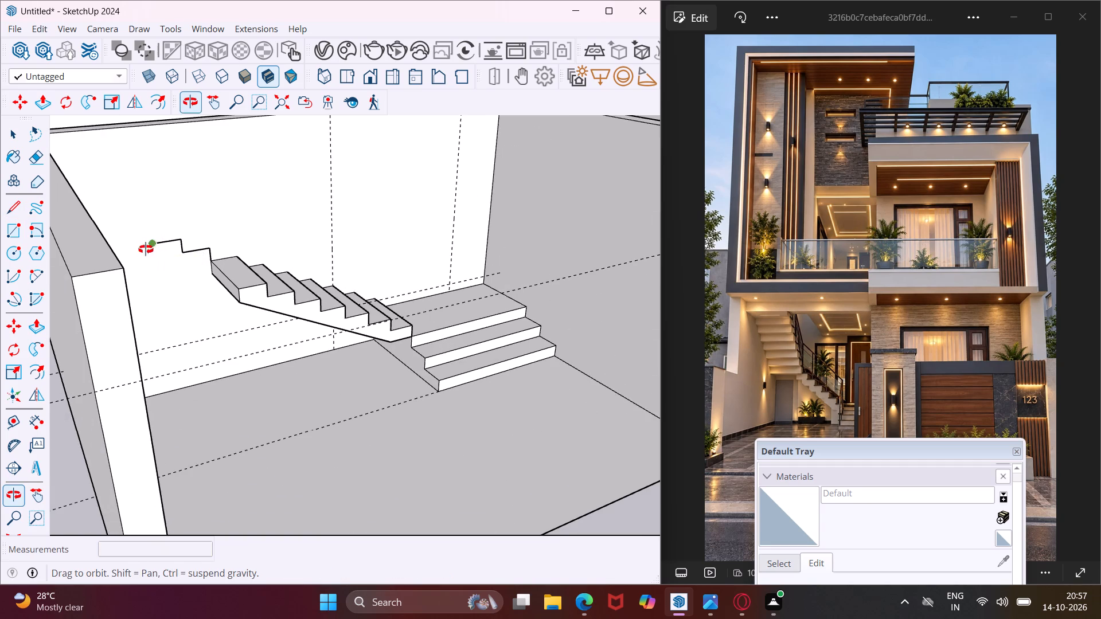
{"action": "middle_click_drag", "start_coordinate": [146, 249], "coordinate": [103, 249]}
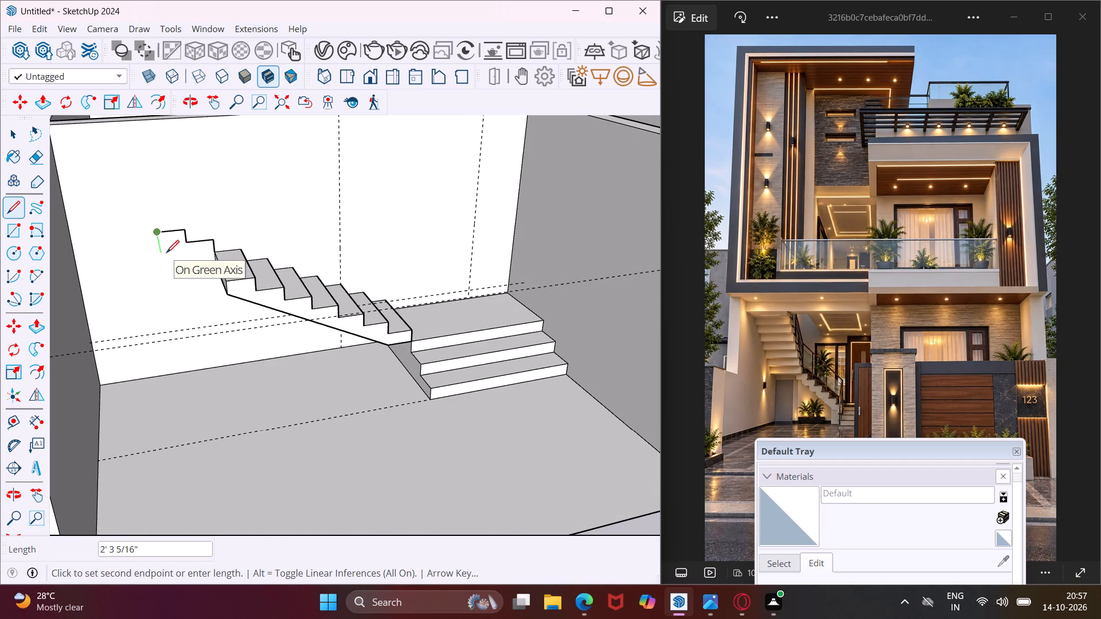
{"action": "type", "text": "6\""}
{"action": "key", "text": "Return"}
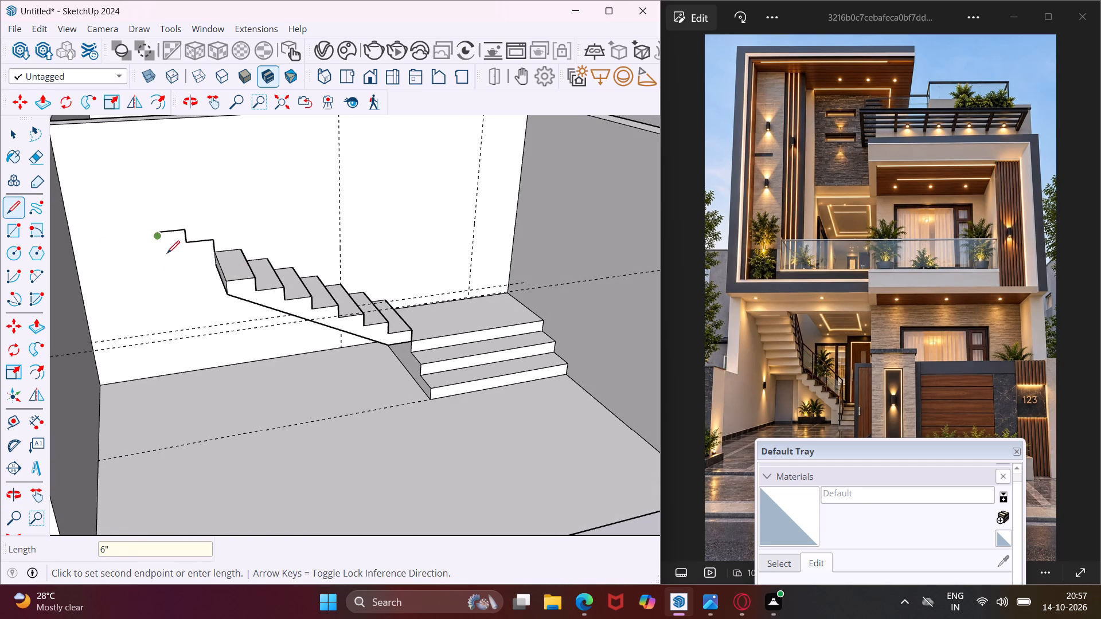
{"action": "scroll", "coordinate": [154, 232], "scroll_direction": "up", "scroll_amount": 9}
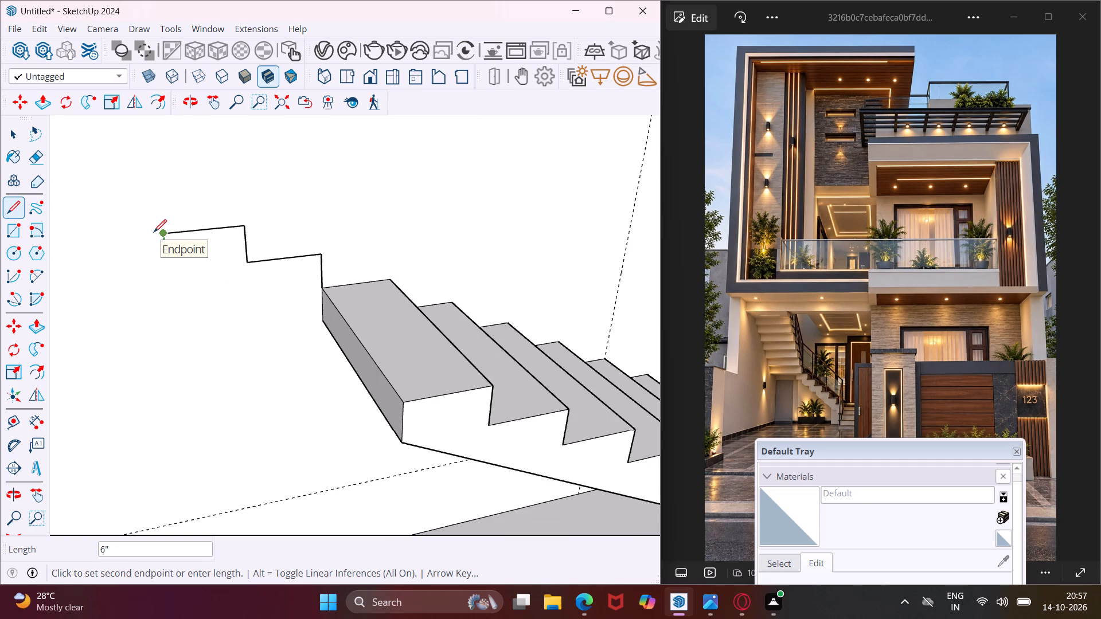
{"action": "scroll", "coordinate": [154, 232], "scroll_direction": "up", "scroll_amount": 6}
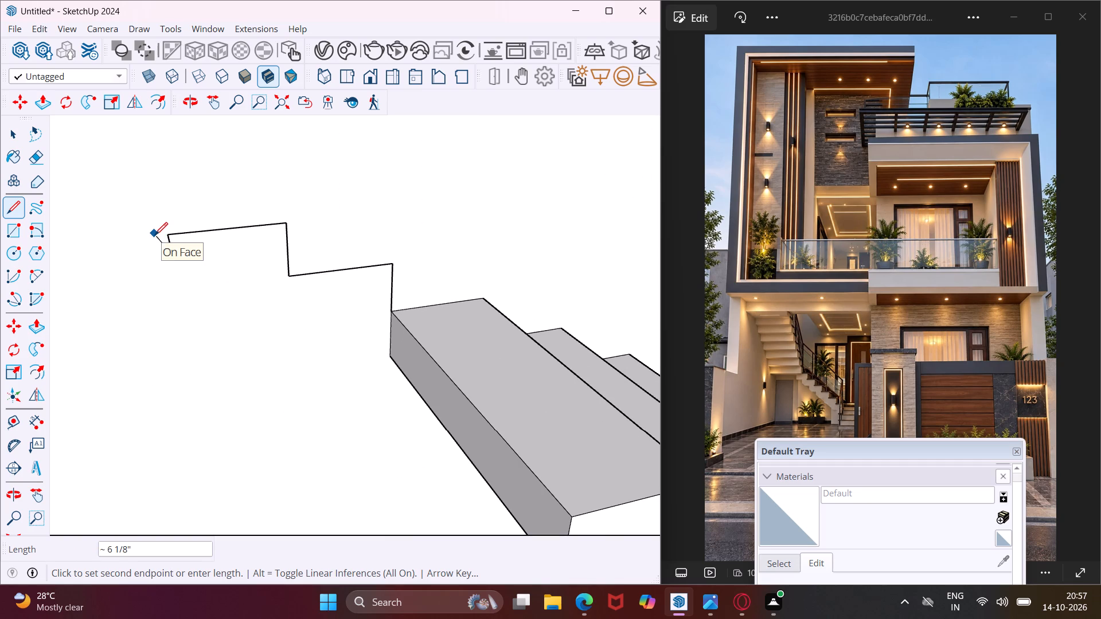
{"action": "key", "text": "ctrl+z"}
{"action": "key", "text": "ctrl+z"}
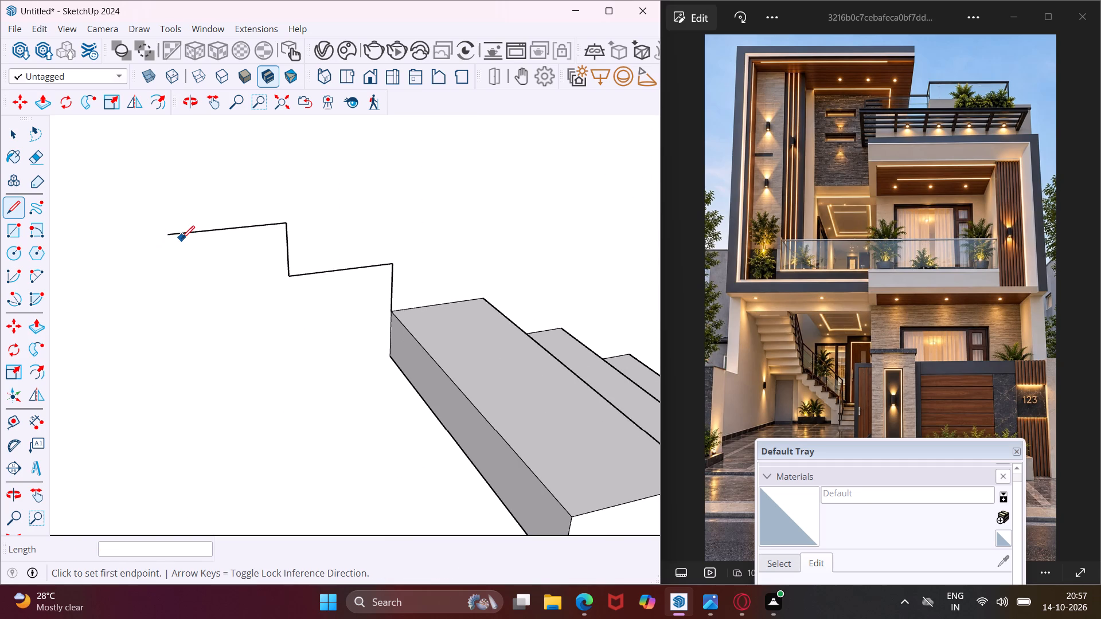
Draw a 6" vertical edge down from the upper tread's end and close the profile to the flight's lower rear corner.
{"action": "left_click", "coordinate": [171, 236]}
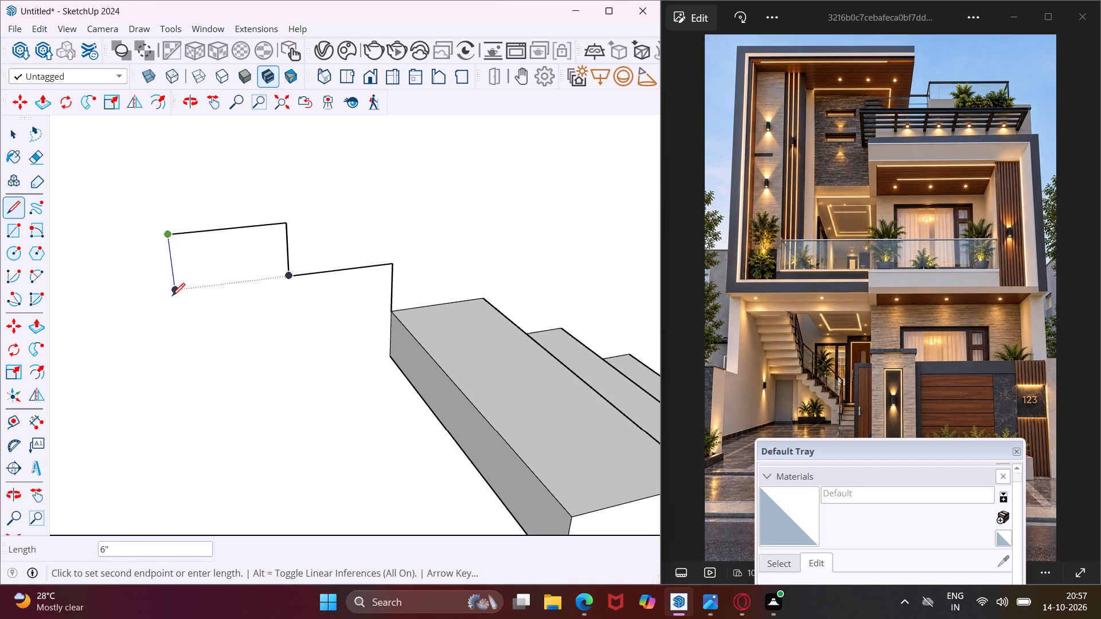
{"action": "type", "text": "6\""}
{"action": "key", "text": "Return"}
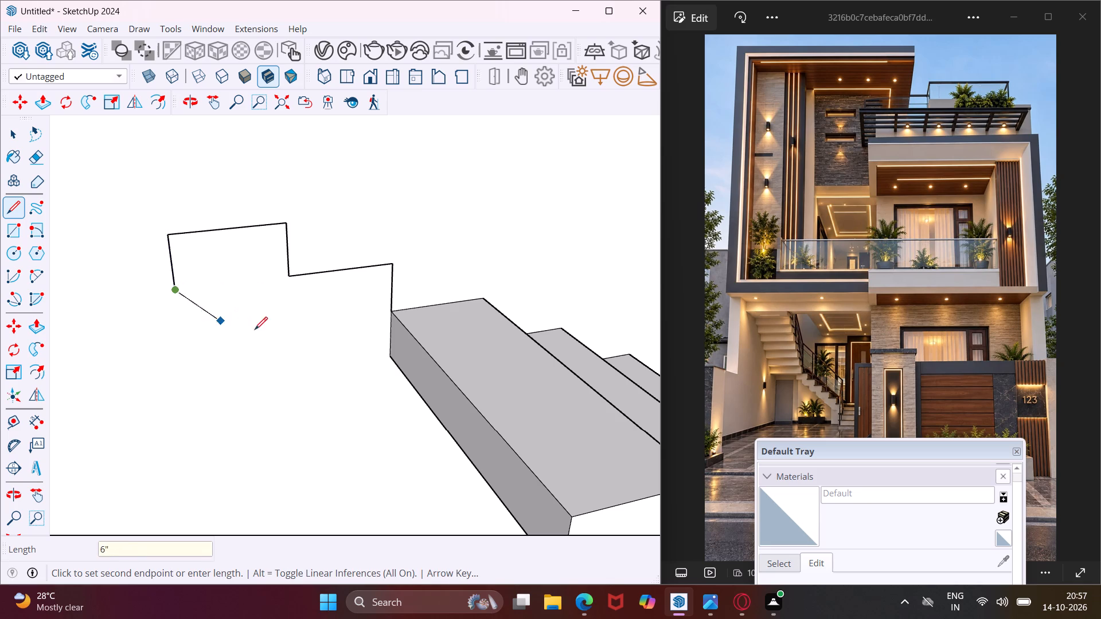
{"action": "left_click", "coordinate": [391, 356]}
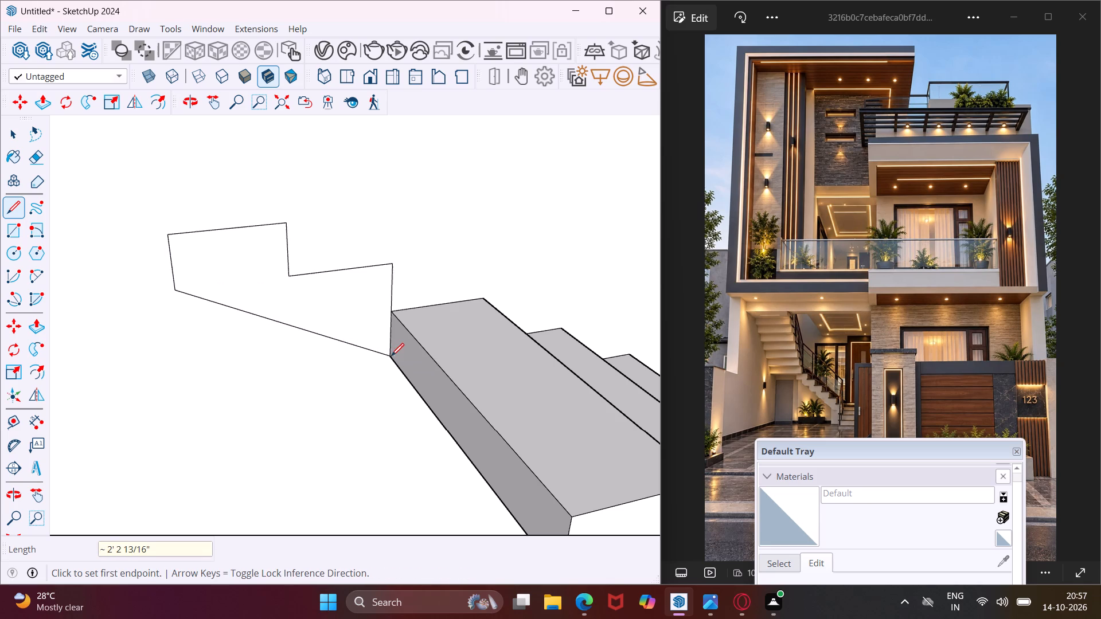
{"action": "key", "text": "Escape"}
{"action": "key", "text": "space"}
Push/Pull the closed two-step profile out from the wall until it is flush with the existing flight's front side face.
{"action": "left_click", "coordinate": [375, 315]}
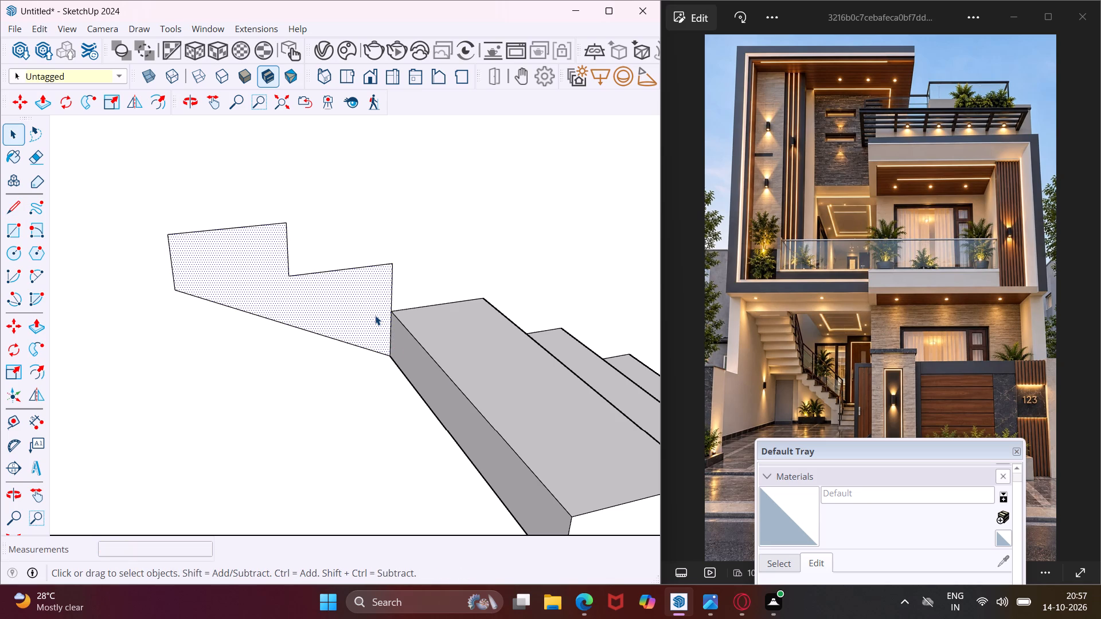
{"action": "key", "text": "p"}
{"action": "left_click", "coordinate": [375, 315]}
{"action": "scroll", "coordinate": [436, 398], "scroll_direction": "down", "scroll_amount": 5}
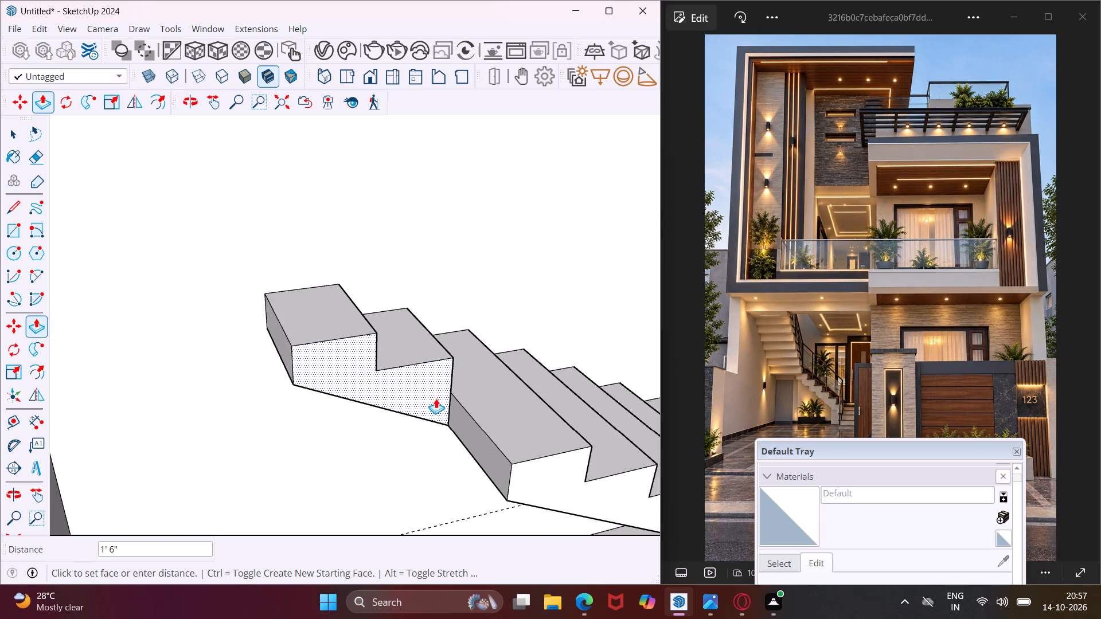
{"action": "scroll", "coordinate": [436, 398], "scroll_direction": "down", "scroll_amount": 3}
{"action": "left_click", "coordinate": [521, 448]}
{"action": "key", "text": "Escape"}
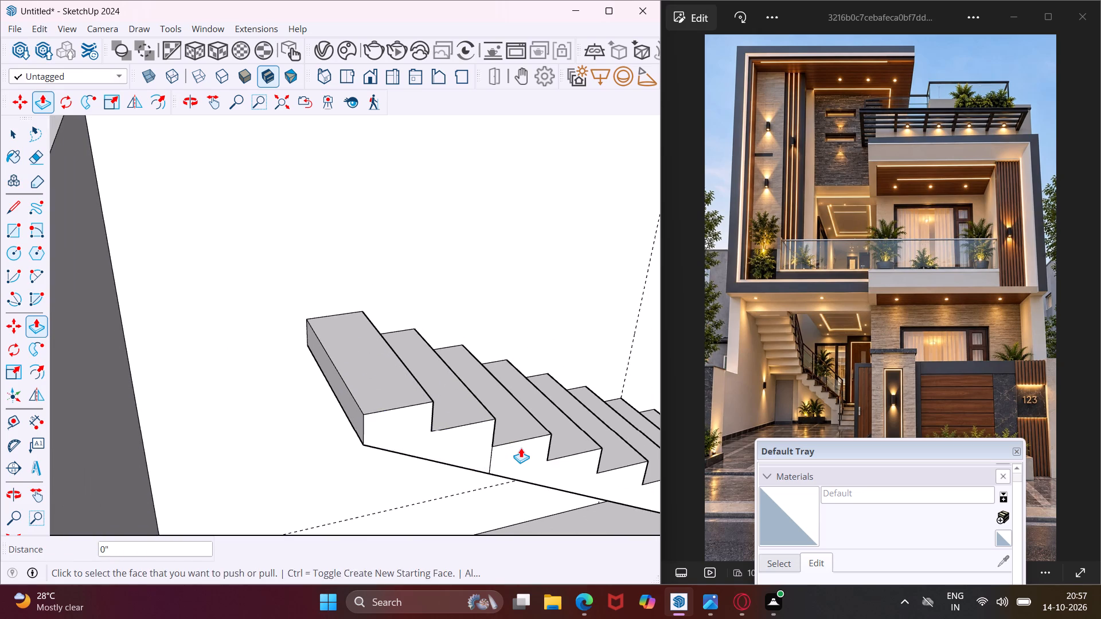
{"action": "key", "text": "space"}
Push/Pull the end face of the new top step 2' 11 1/4" to the recess end wall to form the landing.
{"action": "scroll", "coordinate": [346, 411], "scroll_direction": "up", "scroll_amount": 6}
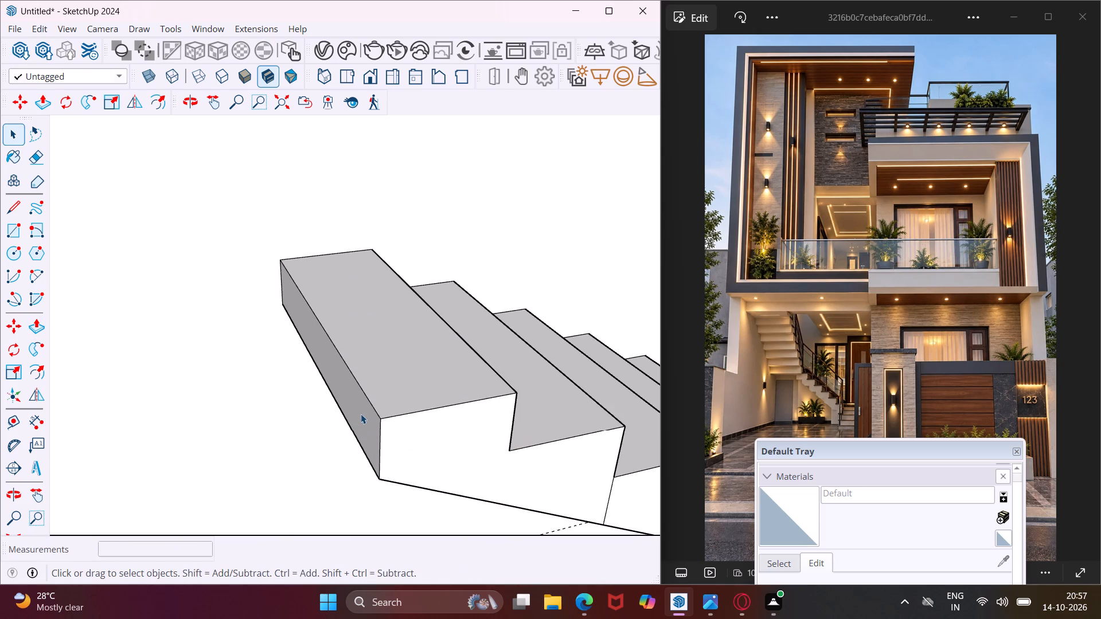
{"action": "left_click", "coordinate": [361, 414]}
{"action": "key", "text": "p"}
{"action": "left_click", "coordinate": [361, 414]}
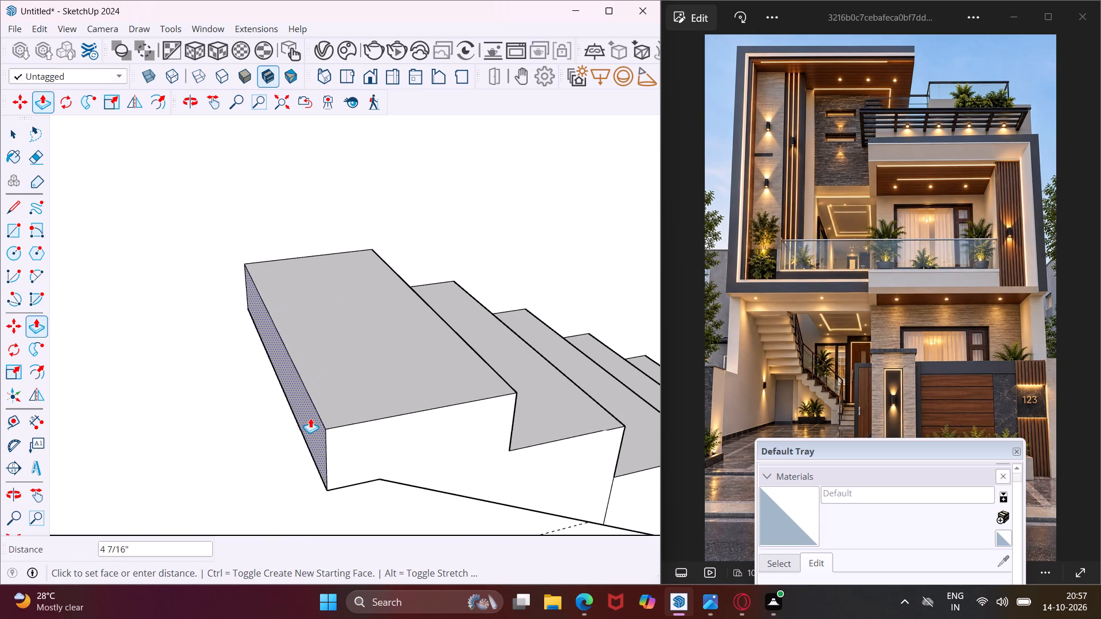
{"action": "scroll", "coordinate": [310, 418], "scroll_direction": "down", "scroll_amount": 11}
{"action": "scroll", "coordinate": [216, 419], "scroll_direction": "down", "scroll_amount": 1}
{"action": "middle_click_drag", "start_coordinate": [126, 419], "coordinate": [120, 419]}
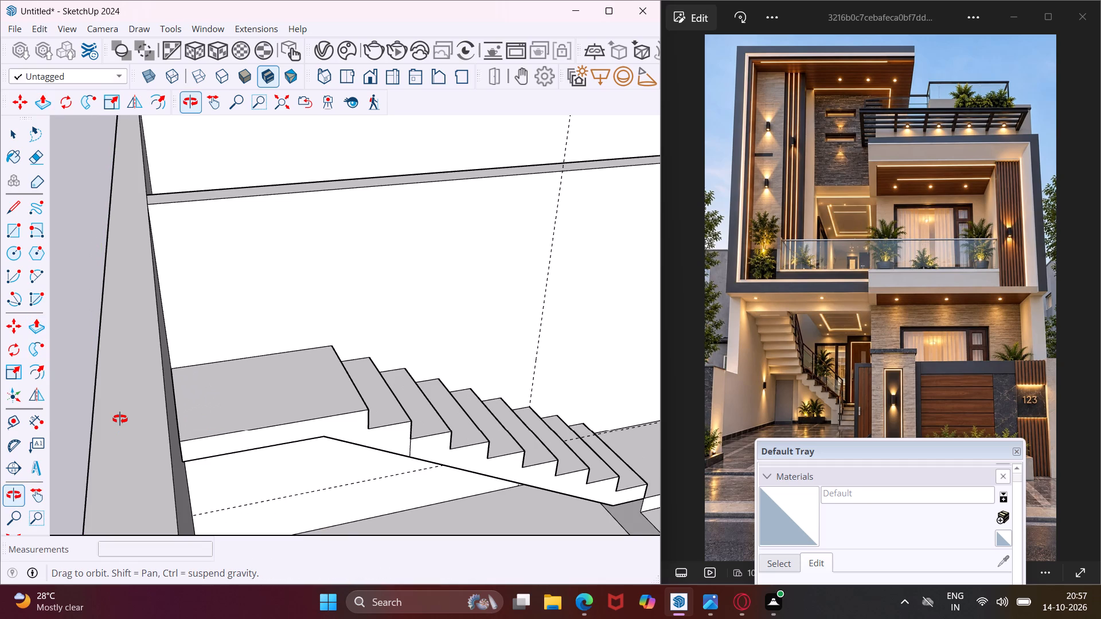
{"action": "middle_click_drag", "start_coordinate": [120, 419], "coordinate": [74, 407]}
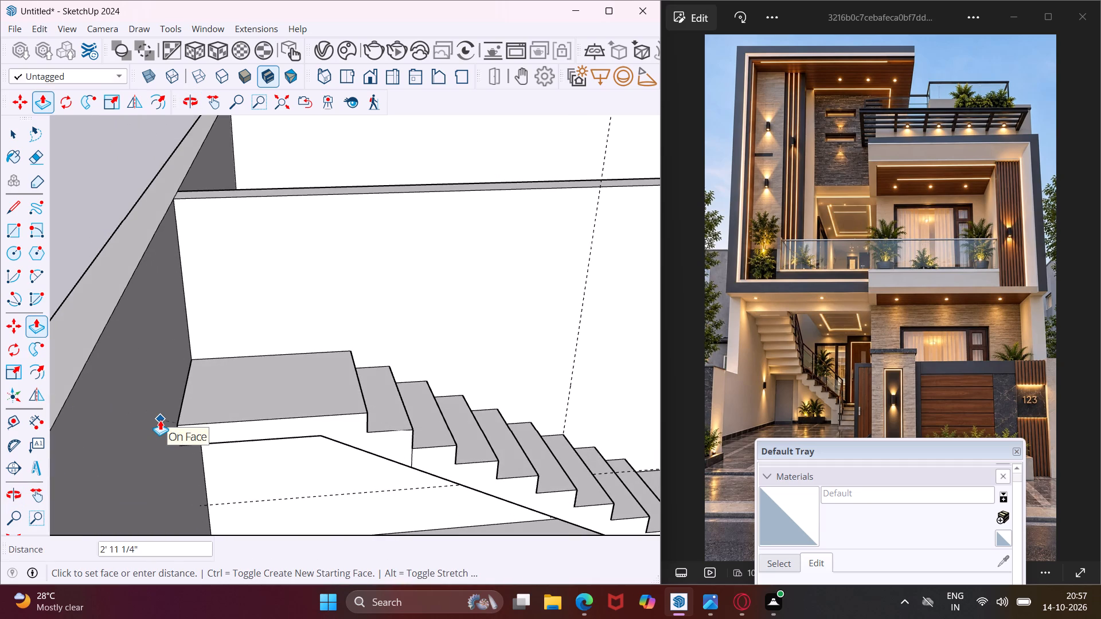
{"action": "left_click", "coordinate": [160, 420]}
{"action": "key", "text": "Escape"}
{"action": "key", "text": "space"}
{"action": "scroll", "coordinate": [227, 391], "scroll_direction": "down", "scroll_amount": 7}
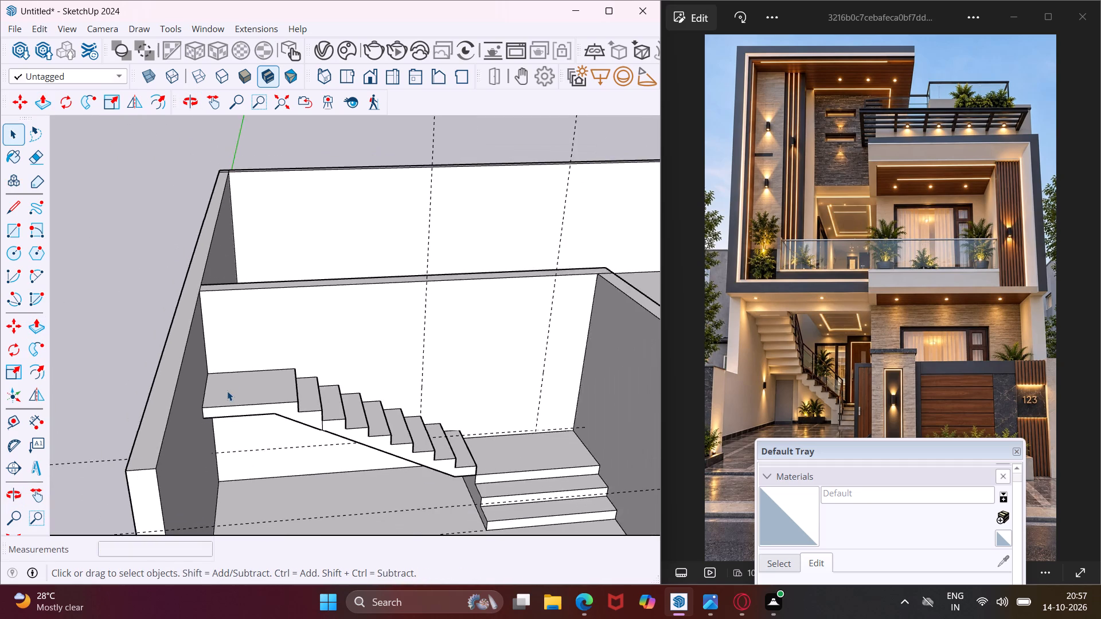
Rotate the spare stair flight beside the house 90° on the ground plane about the bottom corner of its lowest step.
{"action": "scroll", "coordinate": [227, 391], "scroll_direction": "down", "scroll_amount": 16}
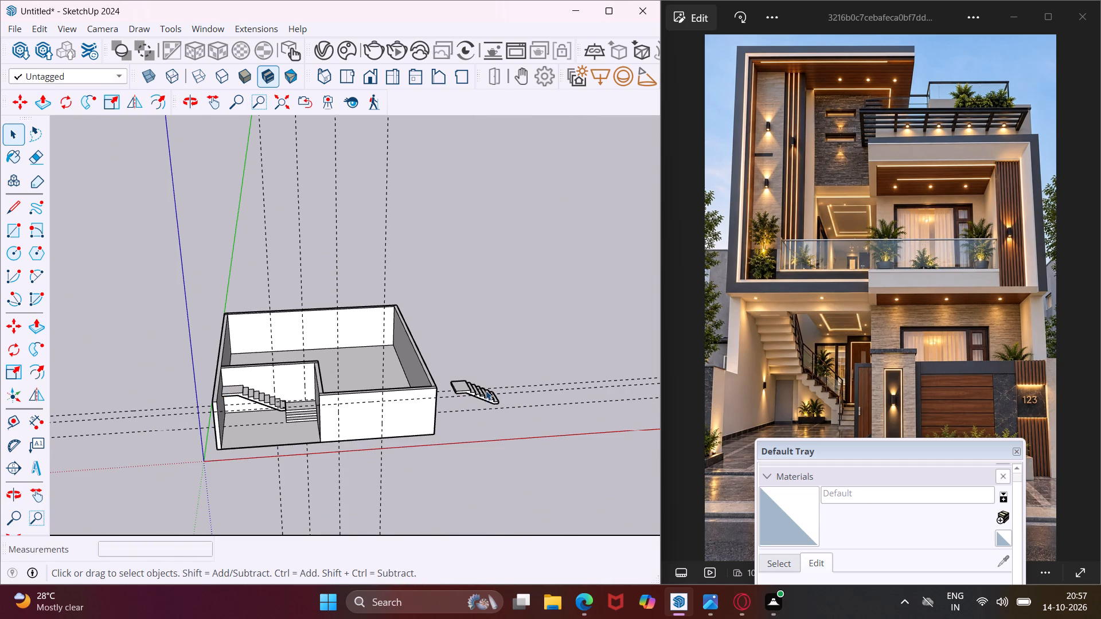
{"action": "middle_click_drag", "start_coordinate": [486, 390], "coordinate": [434, 394]}
{"action": "scroll", "coordinate": [470, 394], "scroll_direction": "up", "scroll_amount": 3}
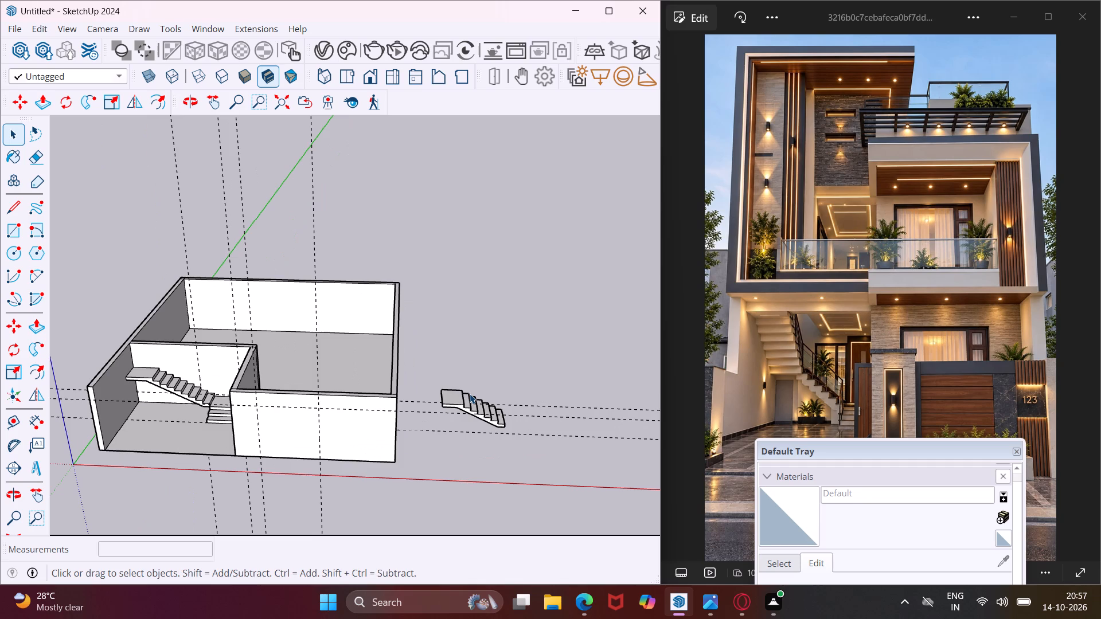
{"action": "middle_click_drag", "start_coordinate": [470, 394], "coordinate": [510, 387]}
{"action": "scroll", "coordinate": [520, 390], "scroll_direction": "up", "scroll_amount": 8}
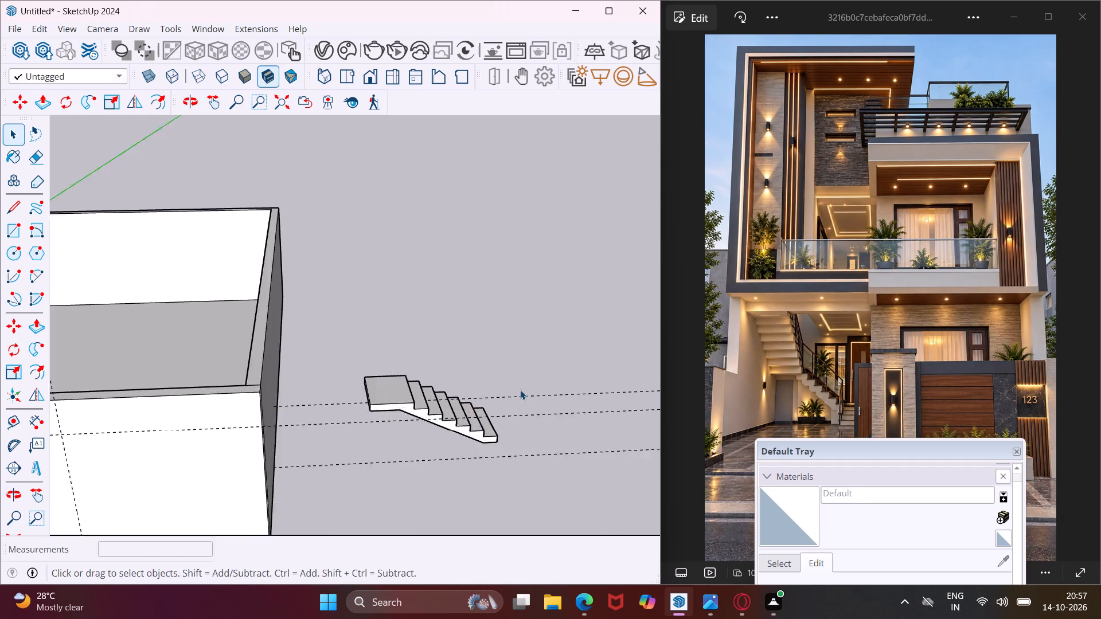
{"action": "scroll", "coordinate": [520, 390], "scroll_direction": "up", "scroll_amount": 4}
{"action": "left_click_drag", "start_coordinate": [545, 358], "coordinate": [311, 465]}
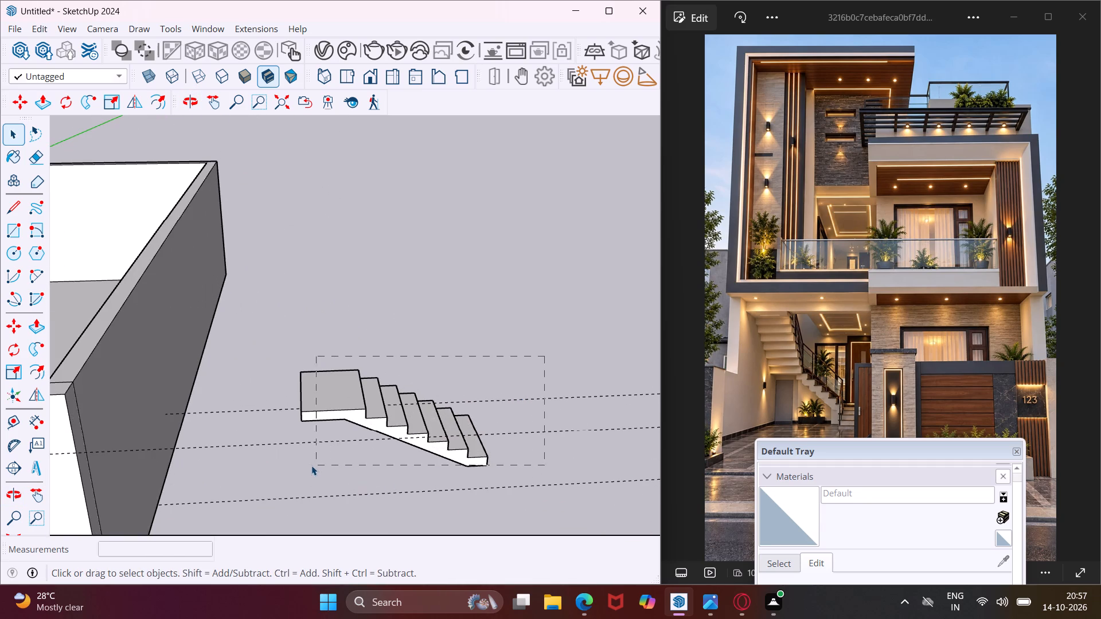
{"action": "left_click_drag", "start_coordinate": [311, 465], "coordinate": [281, 468]}
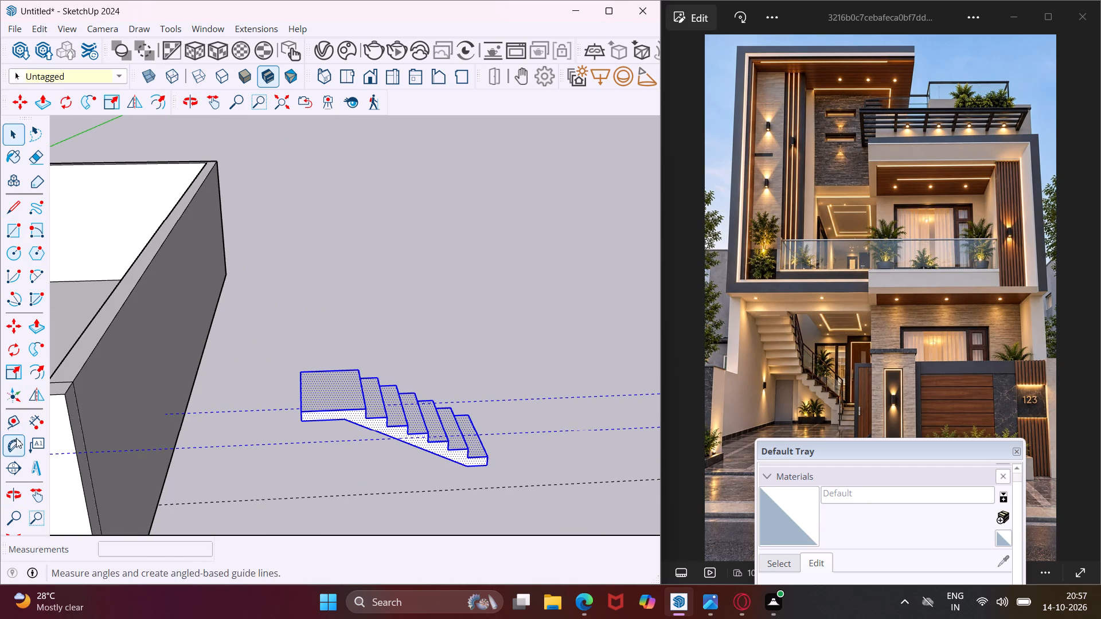
{"action": "left_click", "coordinate": [16, 357]}
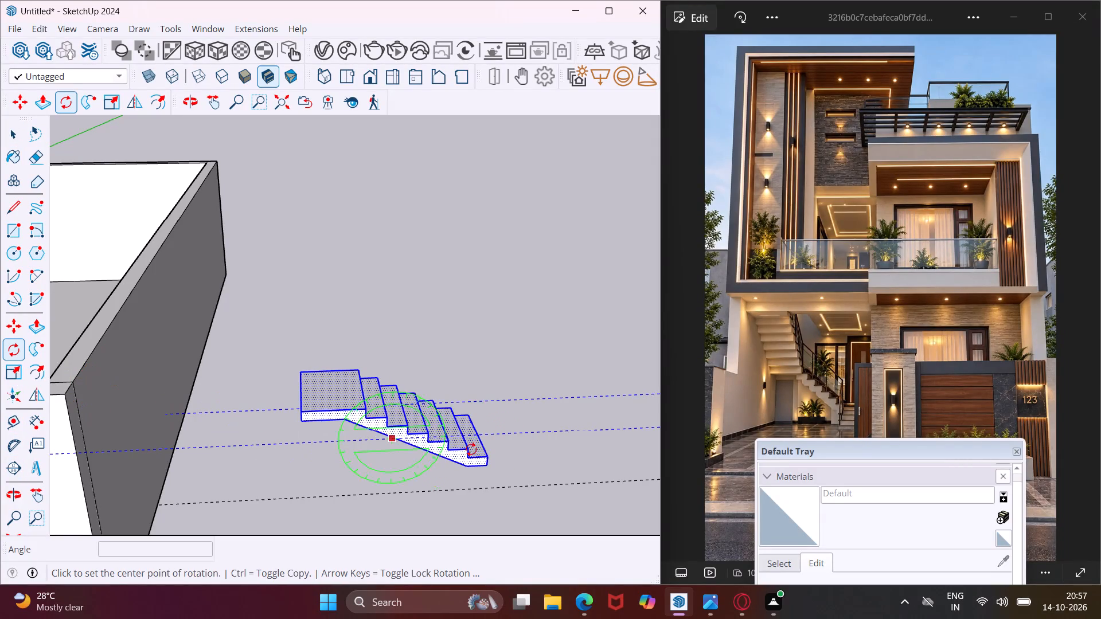
{"action": "scroll", "coordinate": [490, 462], "scroll_direction": "up", "scroll_amount": 7}
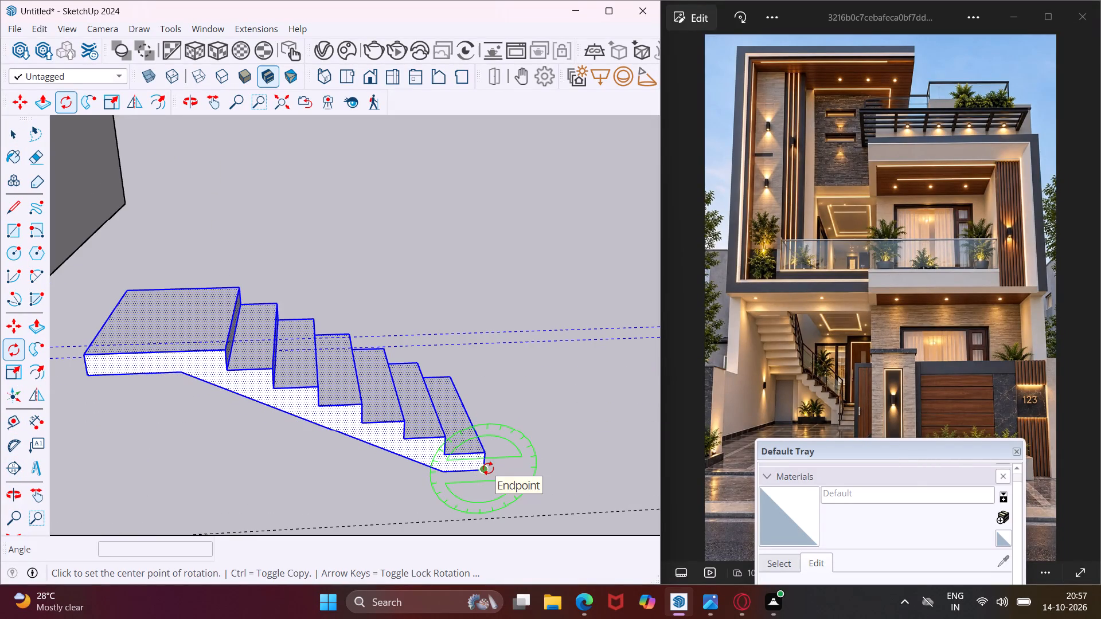
{"action": "left_click", "coordinate": [485, 473]}
{"action": "left_click", "coordinate": [552, 458]}
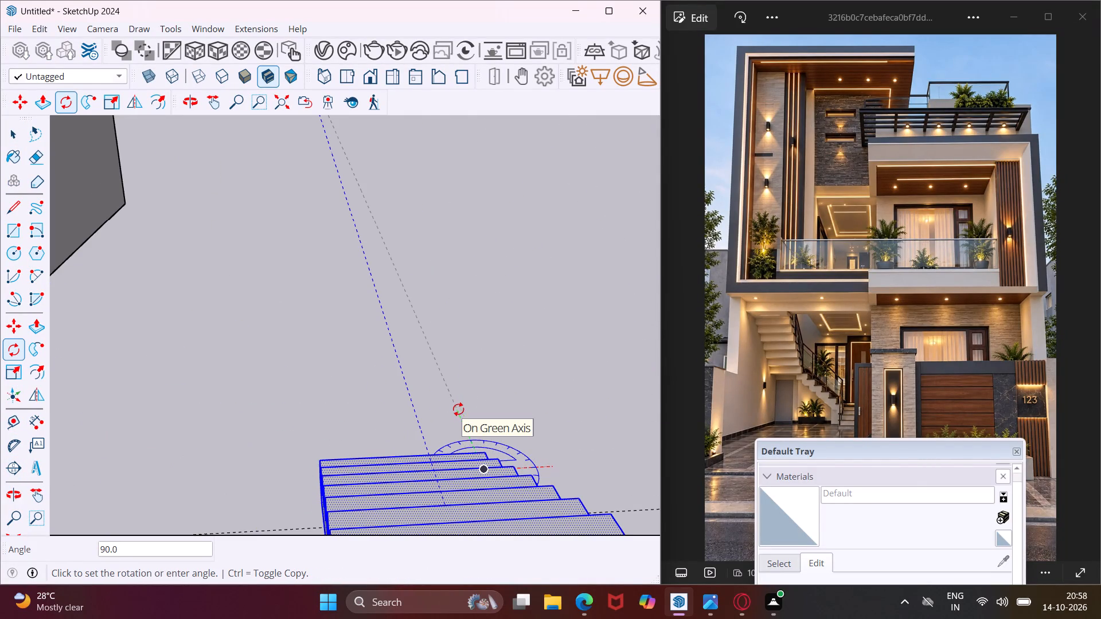
{"action": "left_click", "coordinate": [464, 405]}
{"action": "scroll", "coordinate": [360, 376], "scroll_direction": "down", "scroll_amount": 6}
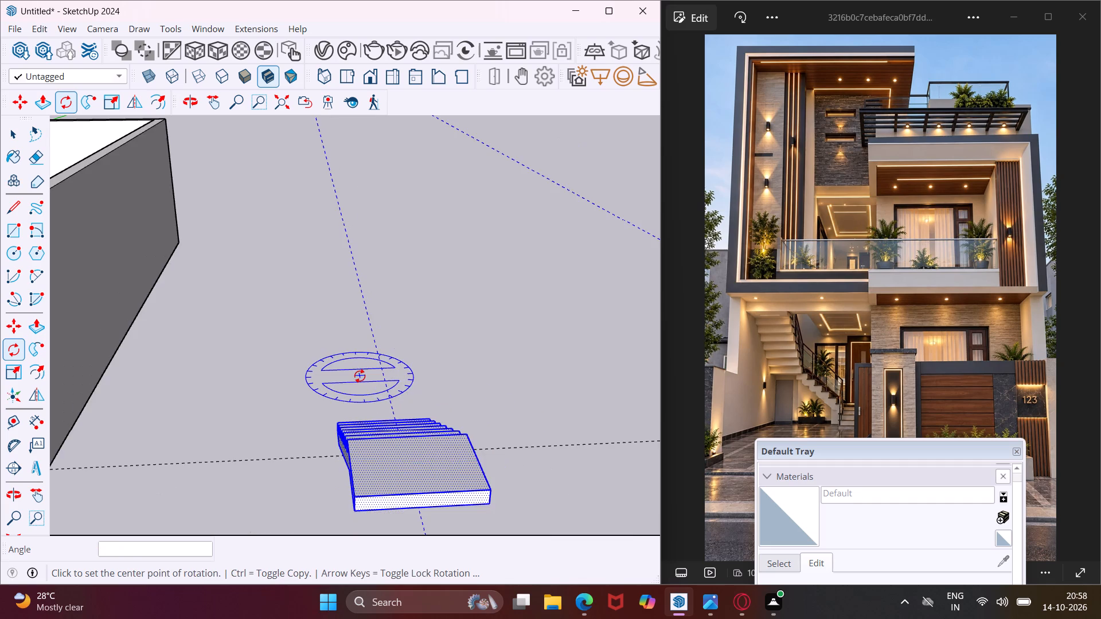
{"action": "scroll", "coordinate": [360, 376], "scroll_direction": "down", "scroll_amount": 4}
{"action": "middle_click_drag", "start_coordinate": [436, 401], "coordinate": [186, 408]}
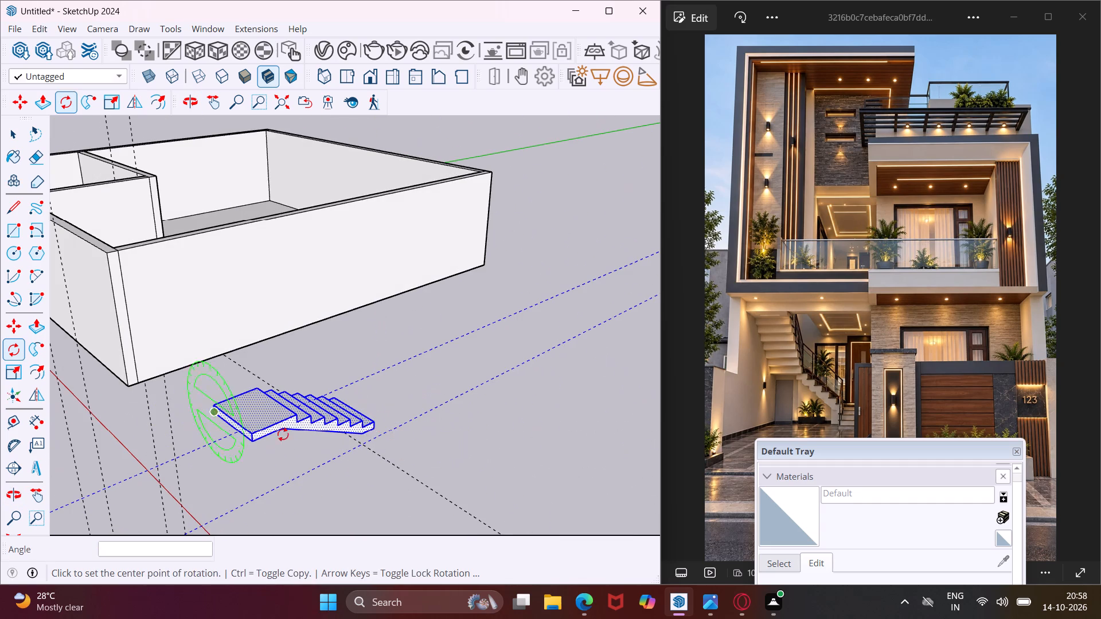
{"action": "key", "text": "Escape"}
{"action": "key", "text": "space"}
Move the rotated spare flight by its lowest step's bottom corner onto the front corner of the upper landing in the recess.
{"action": "scroll", "coordinate": [372, 429], "scroll_direction": "up", "scroll_amount": 5}
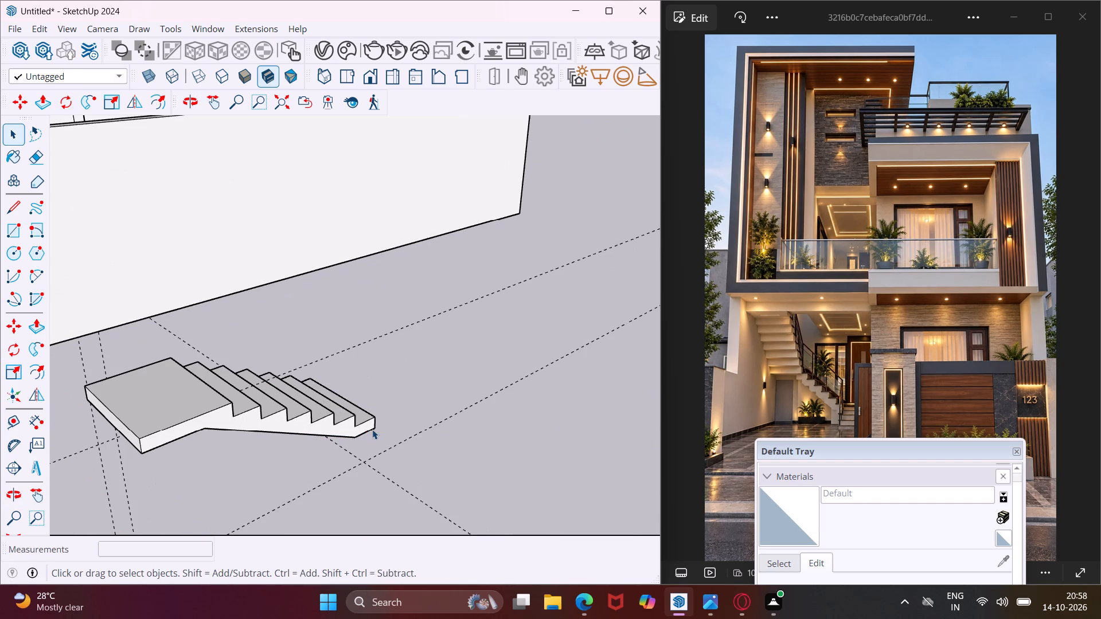
{"action": "middle_click_drag", "start_coordinate": [372, 429], "coordinate": [345, 428]}
{"action": "scroll", "coordinate": [345, 428], "scroll_direction": "down", "scroll_amount": 6}
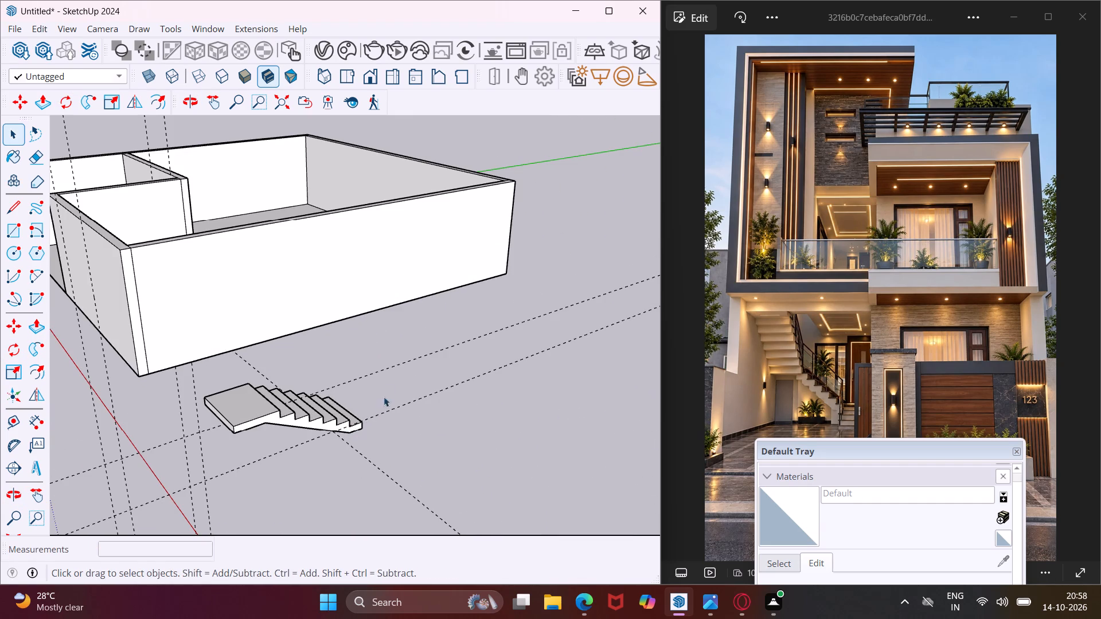
{"action": "left_click_drag", "start_coordinate": [385, 361], "coordinate": [154, 475]}
{"action": "left_click_drag", "start_coordinate": [154, 475], "coordinate": [200, 477]}
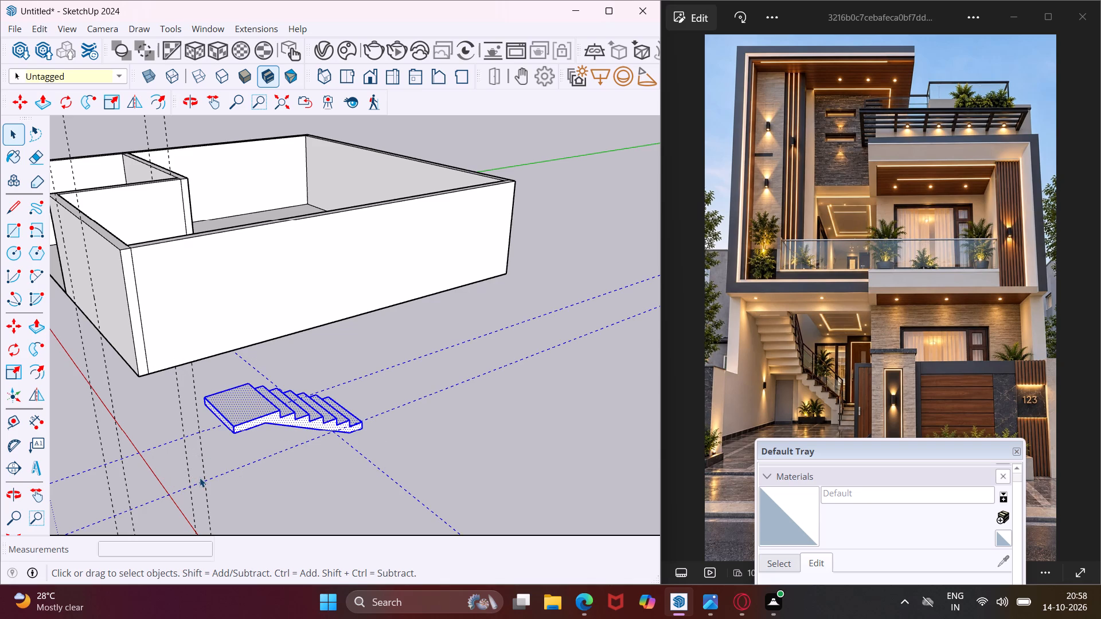
{"action": "key", "text": "m"}
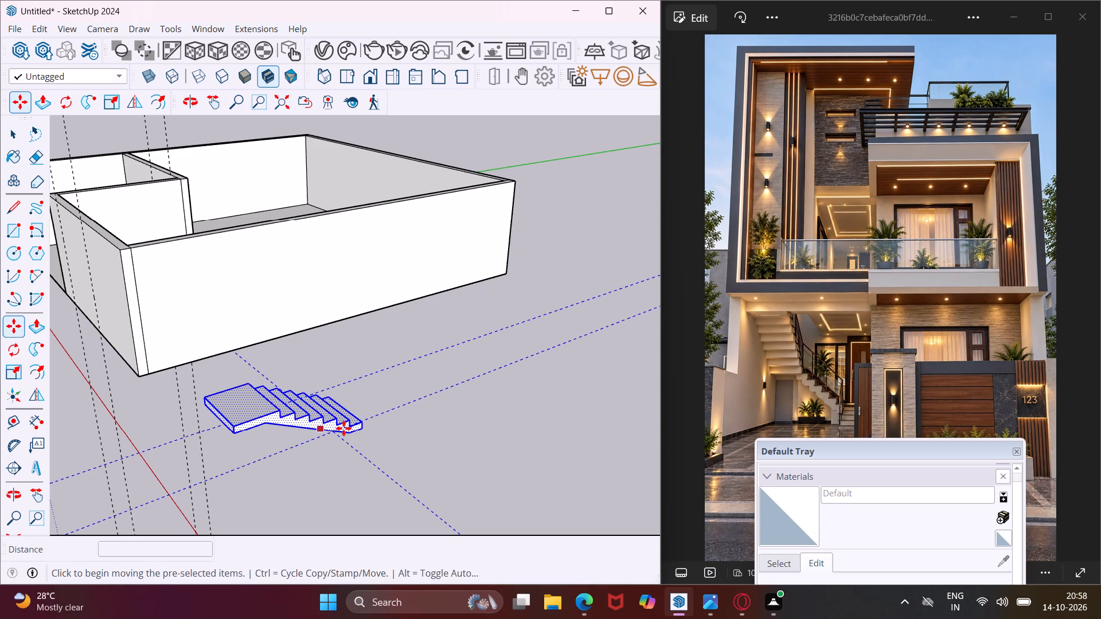
{"action": "scroll", "coordinate": [367, 427], "scroll_direction": "up", "scroll_amount": 8}
{"action": "left_click", "coordinate": [354, 432]}
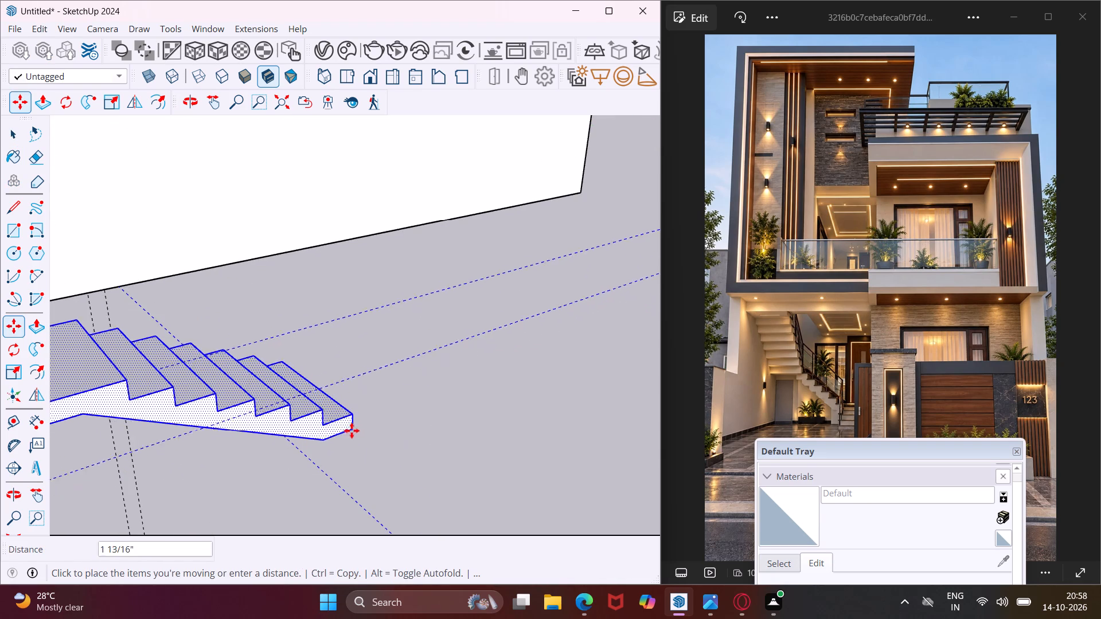
{"action": "scroll", "coordinate": [352, 422], "scroll_direction": "down", "scroll_amount": 20}
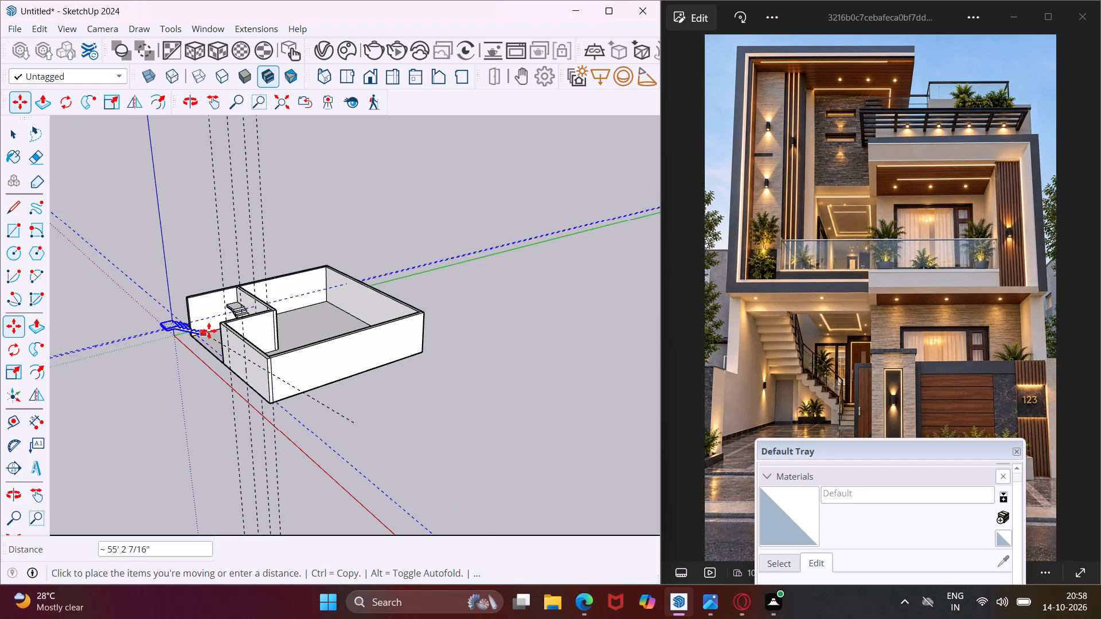
{"action": "scroll", "coordinate": [233, 310], "scroll_direction": "up", "scroll_amount": 16}
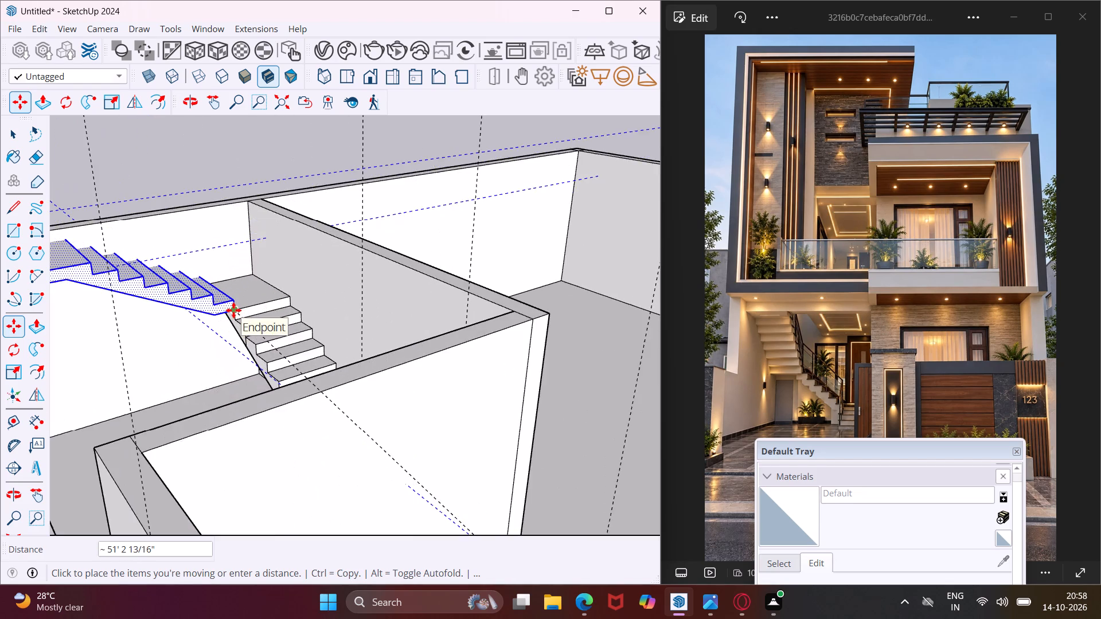
{"action": "scroll", "coordinate": [233, 310], "scroll_direction": "up", "scroll_amount": 12}
{"action": "left_click", "coordinate": [237, 311]}
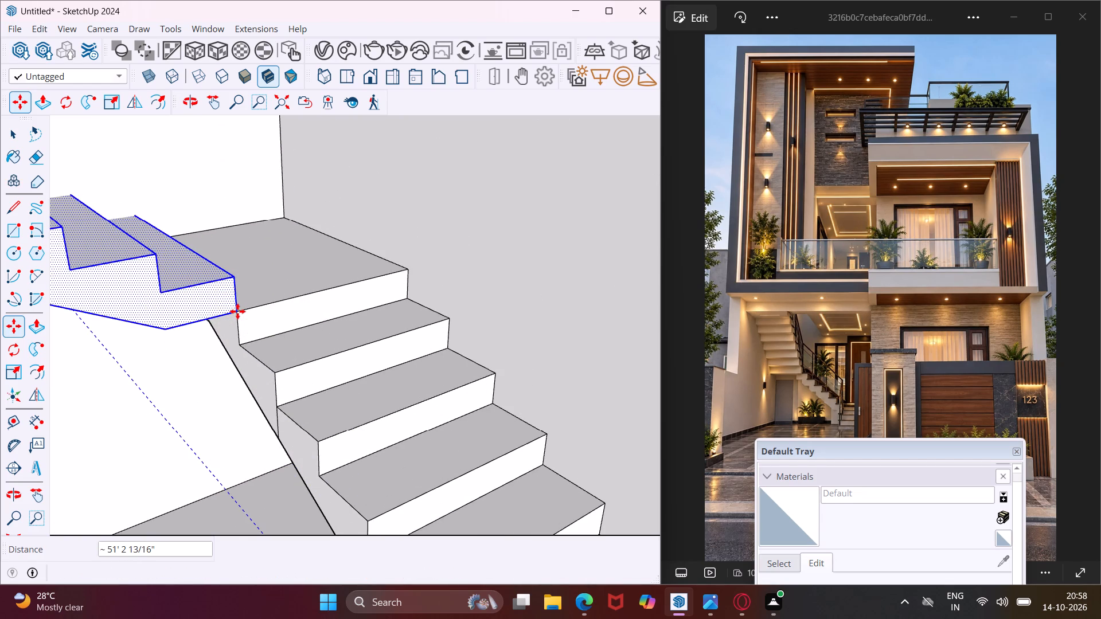
{"action": "key", "text": "Escape"}
{"action": "key", "text": "space"}
Delete all the guide lines in the model.
{"action": "scroll", "coordinate": [228, 293], "scroll_direction": "down", "scroll_amount": 9}
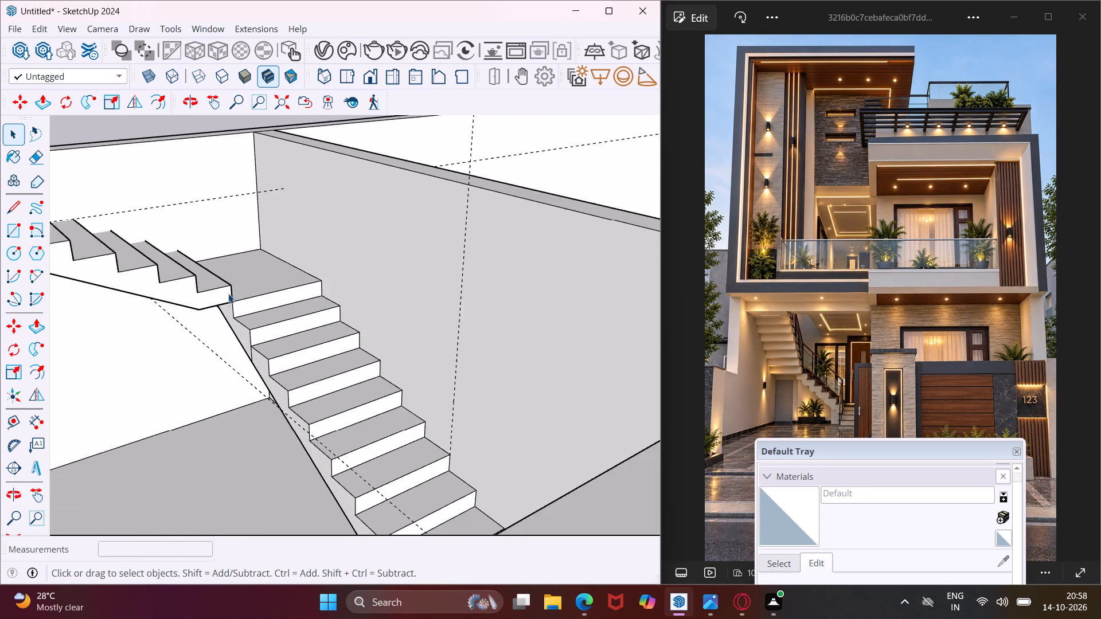
{"action": "scroll", "coordinate": [228, 293], "scroll_direction": "down", "scroll_amount": 4}
{"action": "middle_click_drag", "start_coordinate": [164, 278], "coordinate": [451, 248]}
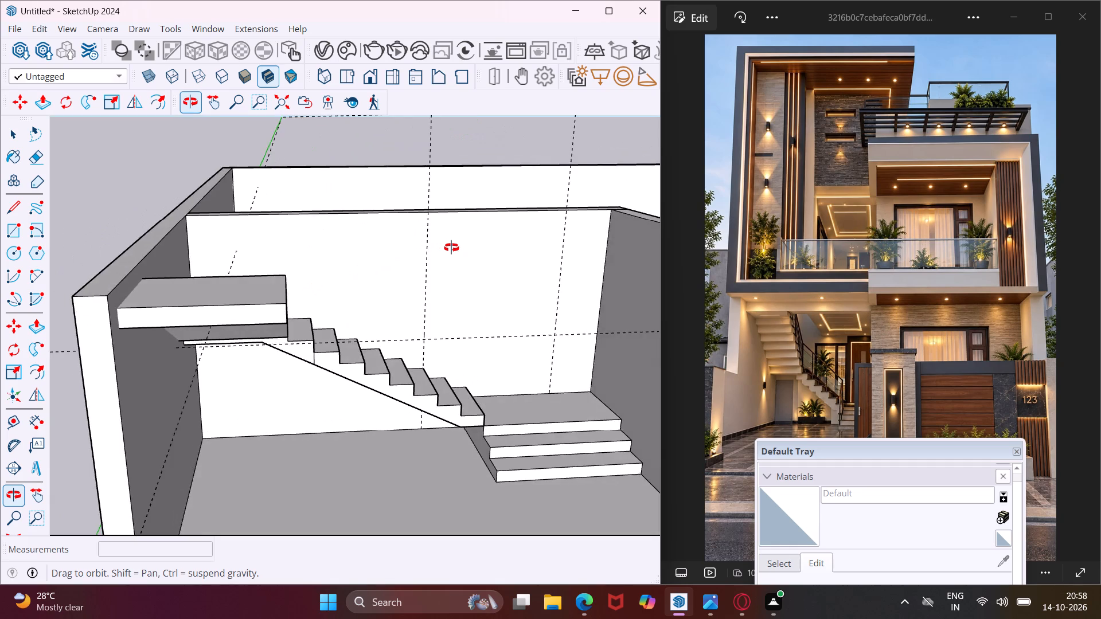
{"action": "middle_click_drag", "start_coordinate": [451, 248], "coordinate": [339, 287]}
{"action": "scroll", "coordinate": [341, 292], "scroll_direction": "down", "scroll_amount": 6}
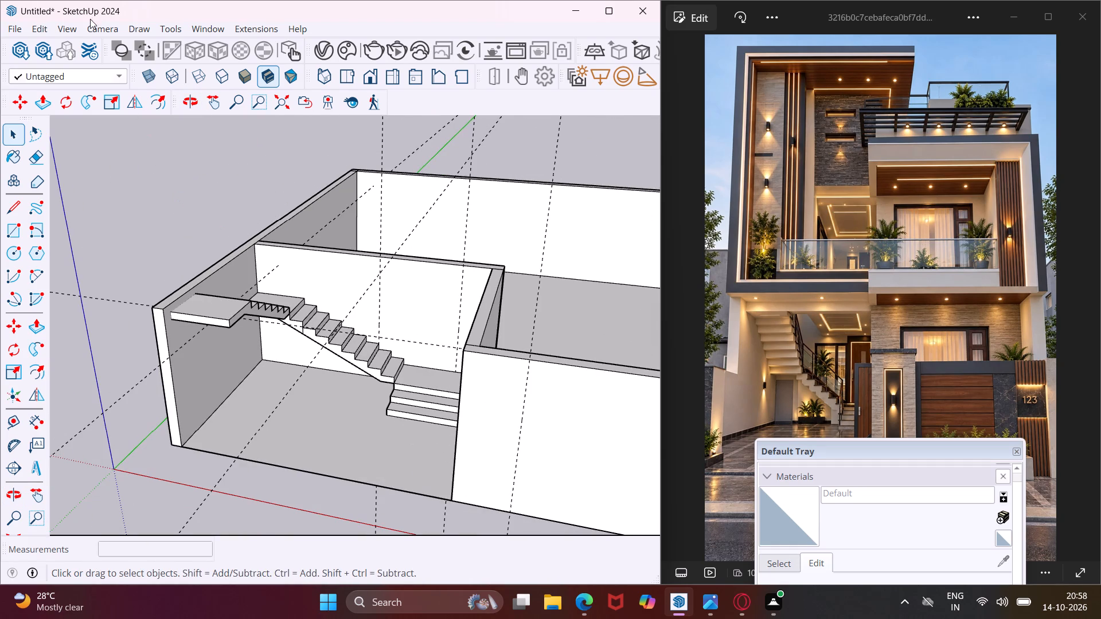
{"action": "left_click", "coordinate": [41, 26]}
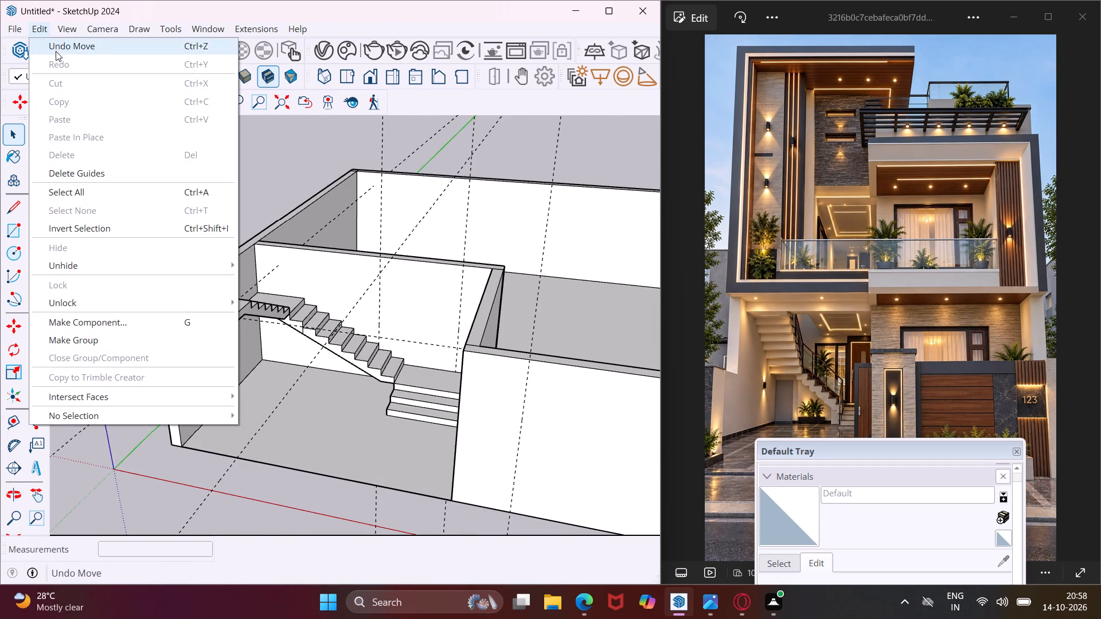
{"action": "left_click", "coordinate": [92, 170]}
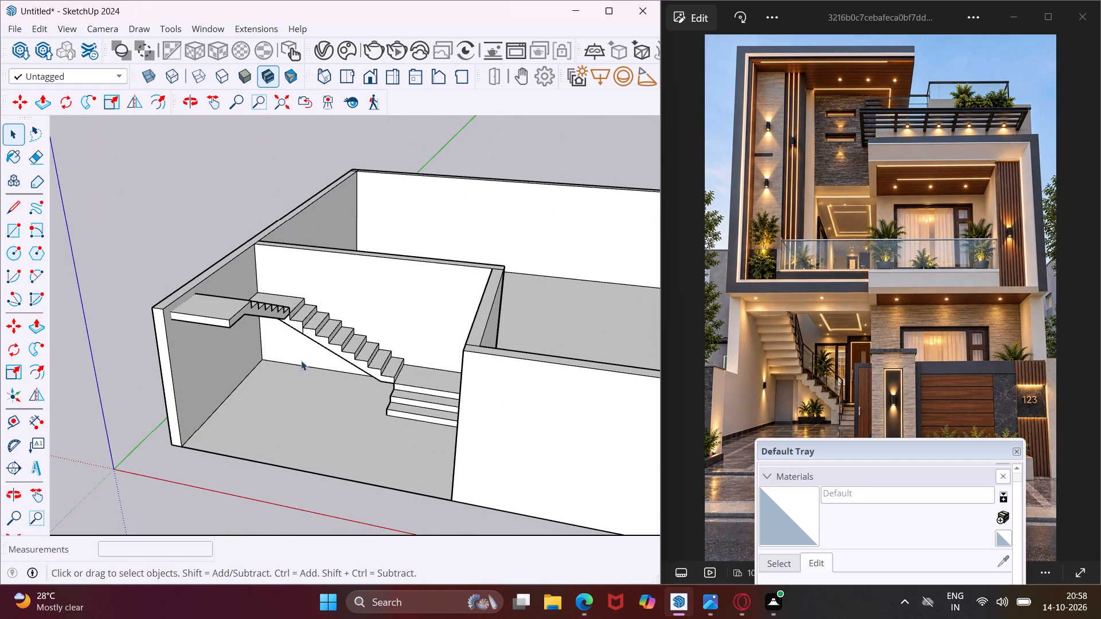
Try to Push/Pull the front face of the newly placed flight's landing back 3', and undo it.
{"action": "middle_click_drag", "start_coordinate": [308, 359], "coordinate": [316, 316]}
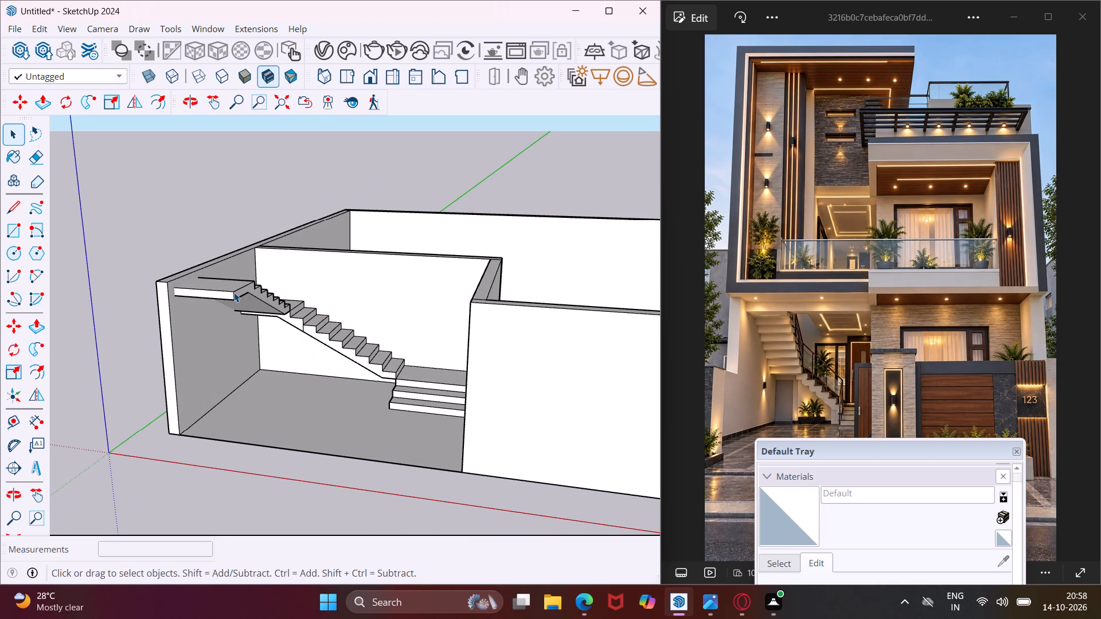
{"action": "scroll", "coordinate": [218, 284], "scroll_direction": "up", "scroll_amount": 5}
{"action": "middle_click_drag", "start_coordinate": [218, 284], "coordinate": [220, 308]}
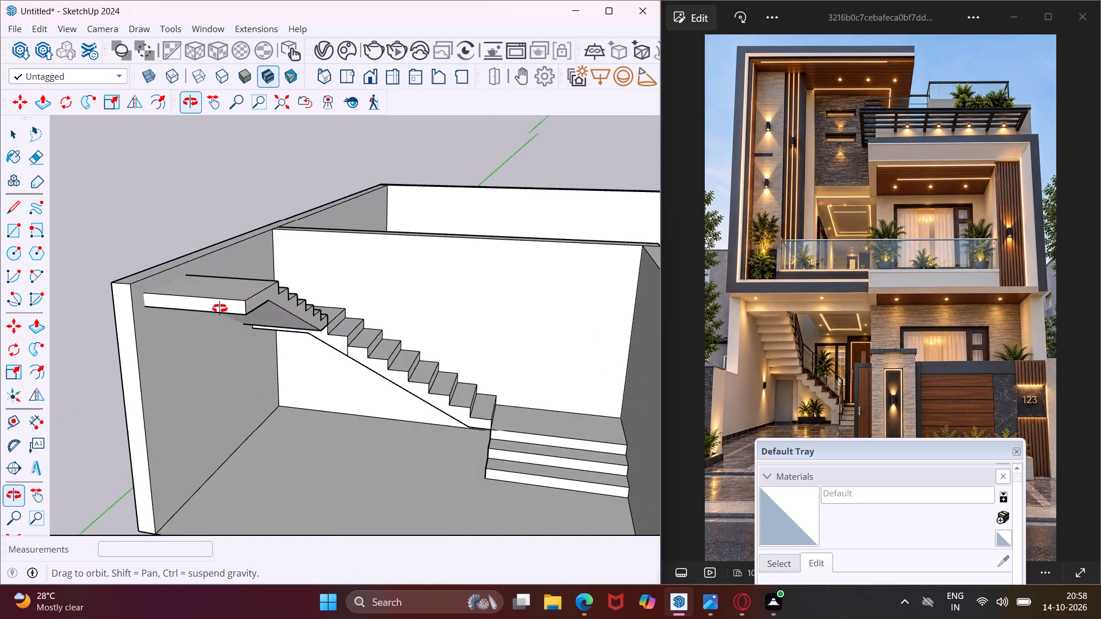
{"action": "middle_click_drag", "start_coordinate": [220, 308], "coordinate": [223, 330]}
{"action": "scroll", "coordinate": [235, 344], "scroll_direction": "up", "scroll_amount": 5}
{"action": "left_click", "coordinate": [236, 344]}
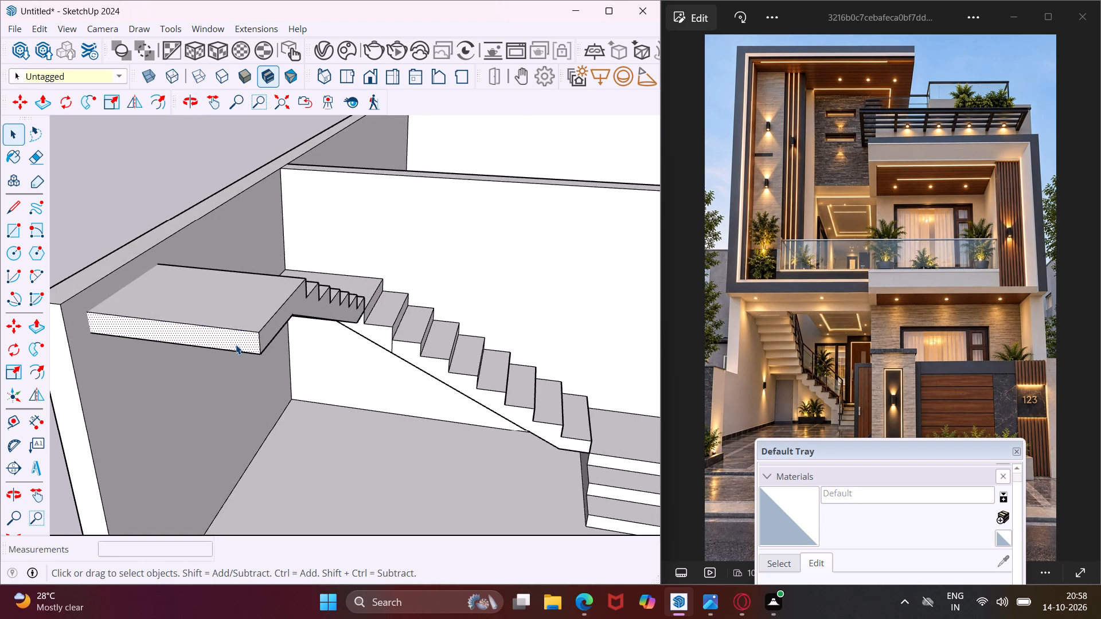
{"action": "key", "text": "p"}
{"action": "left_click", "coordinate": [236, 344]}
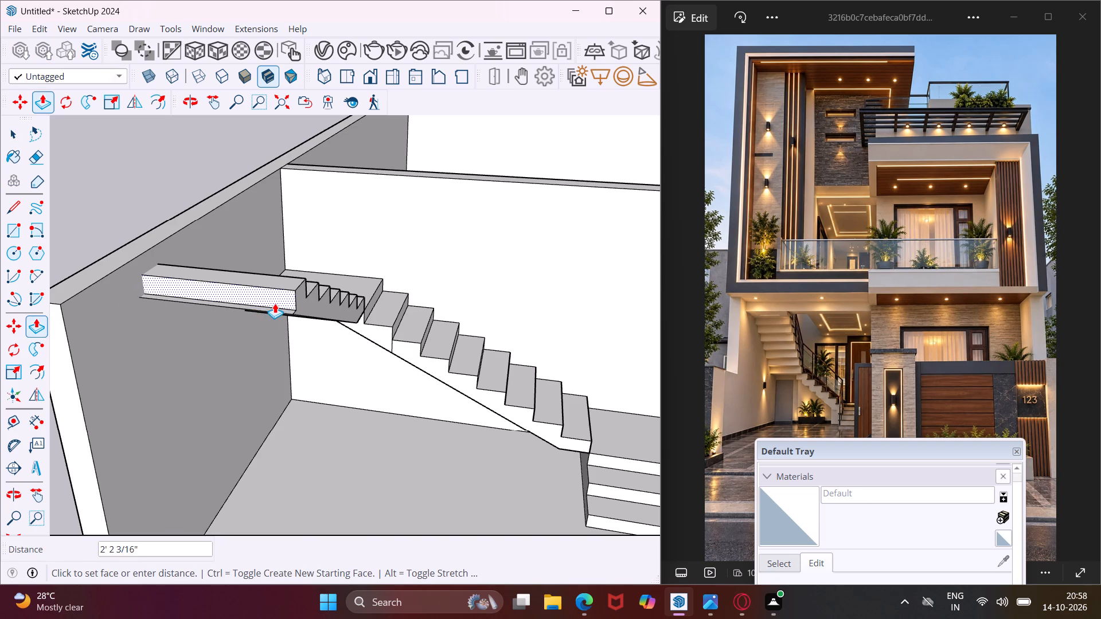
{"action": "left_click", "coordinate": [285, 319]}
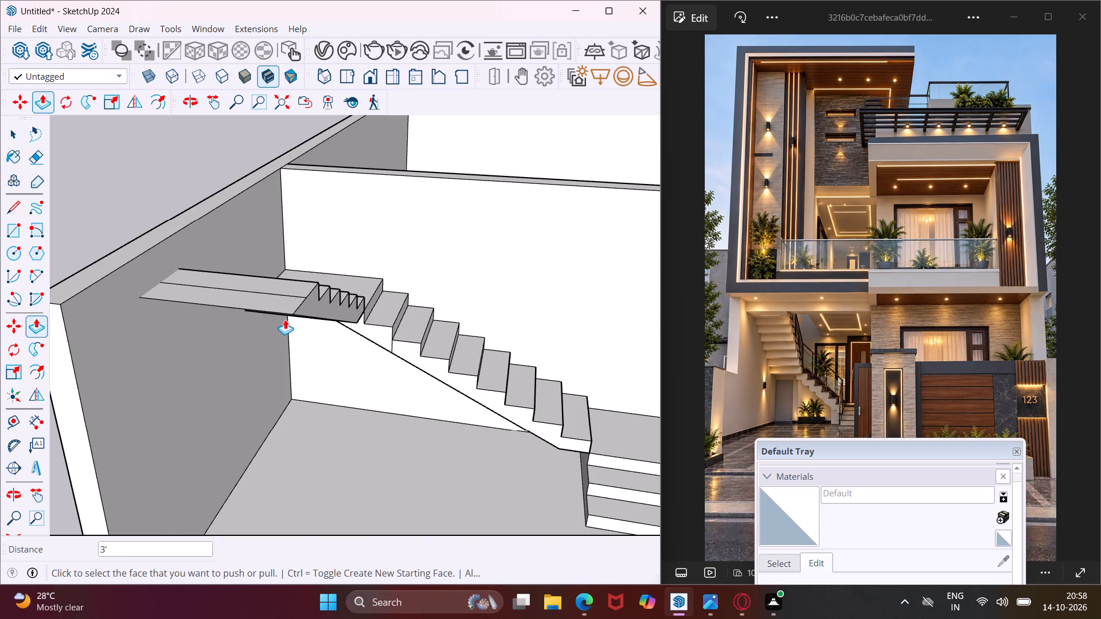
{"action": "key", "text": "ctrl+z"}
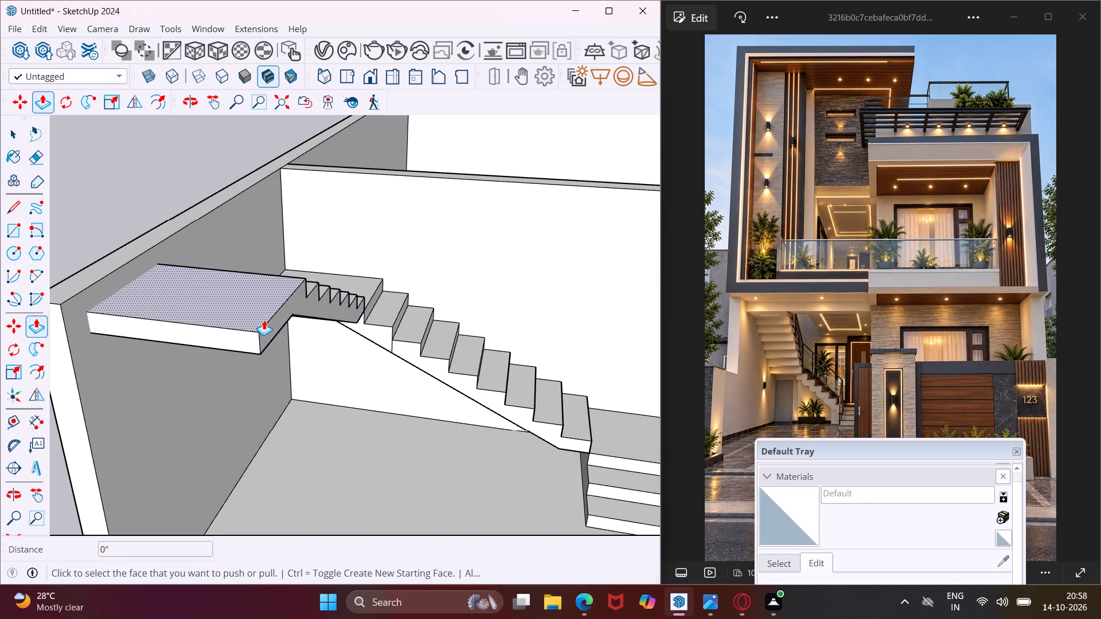
Push/Pull the front face of the newly placed flight's landing 1' 9" back toward its steps.
{"action": "middle_click_drag", "start_coordinate": [264, 320], "coordinate": [240, 292]}
{"action": "left_click", "coordinate": [218, 297]}
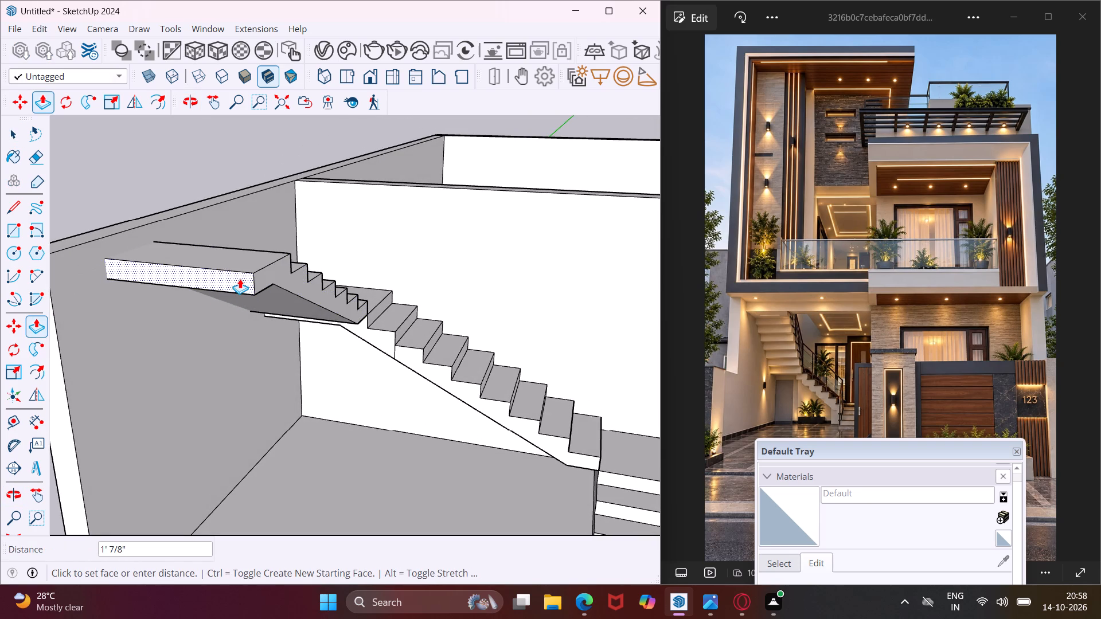
{"action": "type", "text": "1'9\""}
{"action": "key", "text": "Return"}
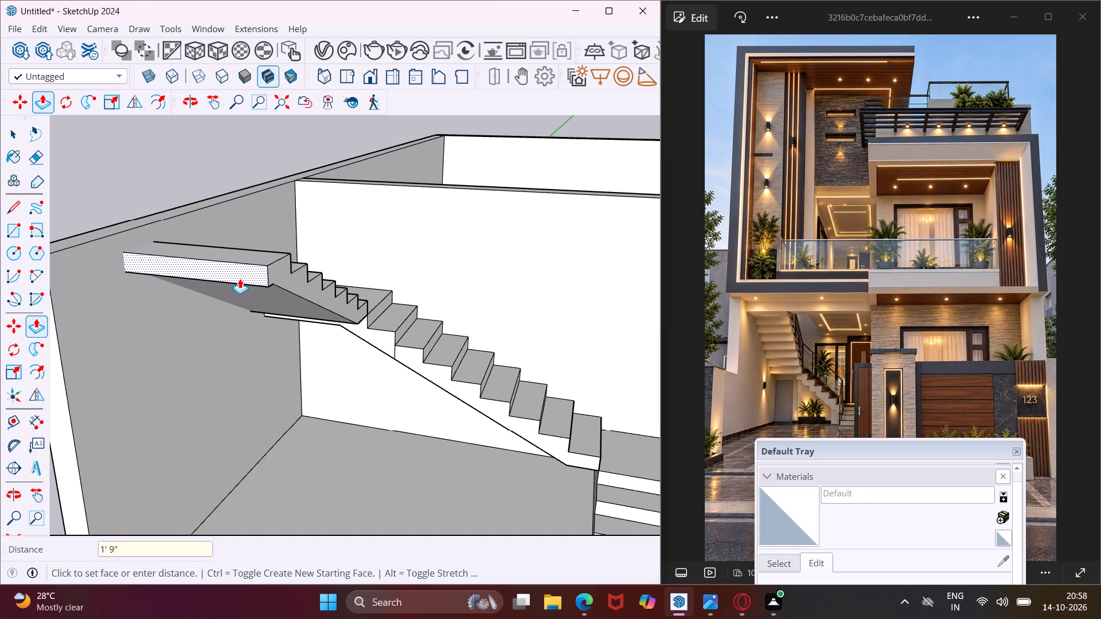
{"action": "key", "text": "Escape"}
{"action": "key", "text": "space"}
{"action": "middle_click_drag", "start_coordinate": [240, 279], "coordinate": [285, 367]}
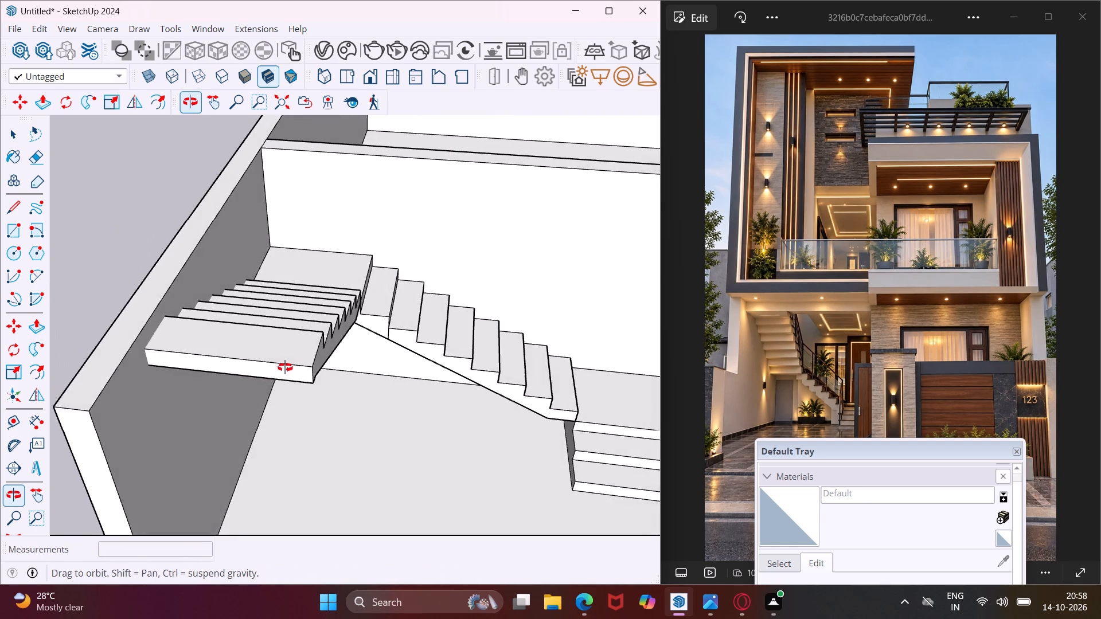
{"action": "middle_click_drag", "start_coordinate": [285, 367], "coordinate": [271, 369]}
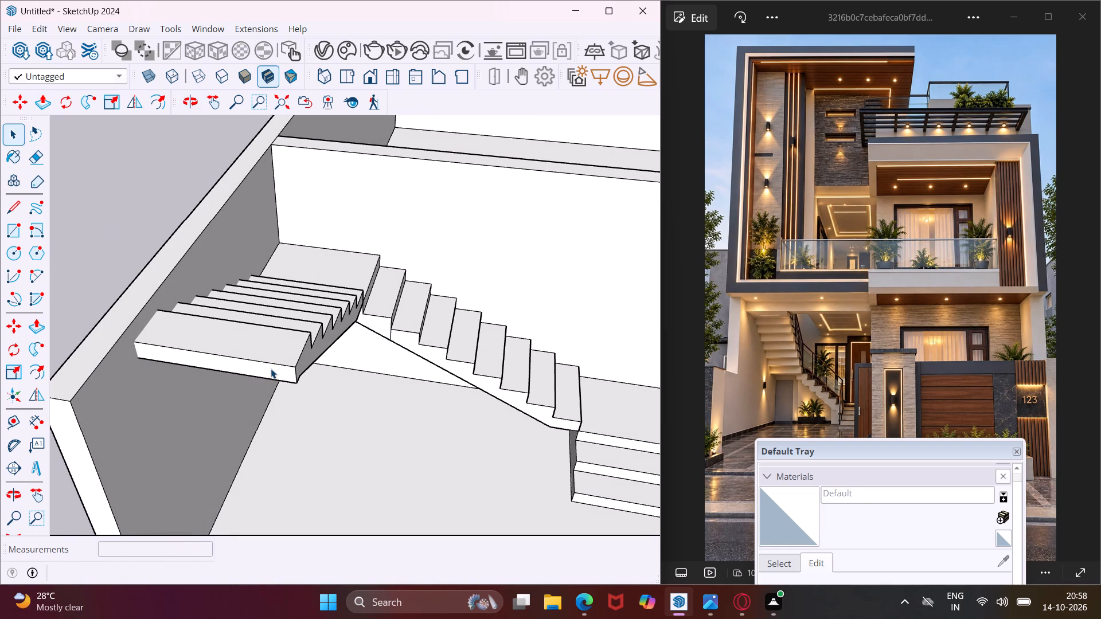
{"action": "middle_click_drag", "start_coordinate": [271, 369], "coordinate": [268, 268]}
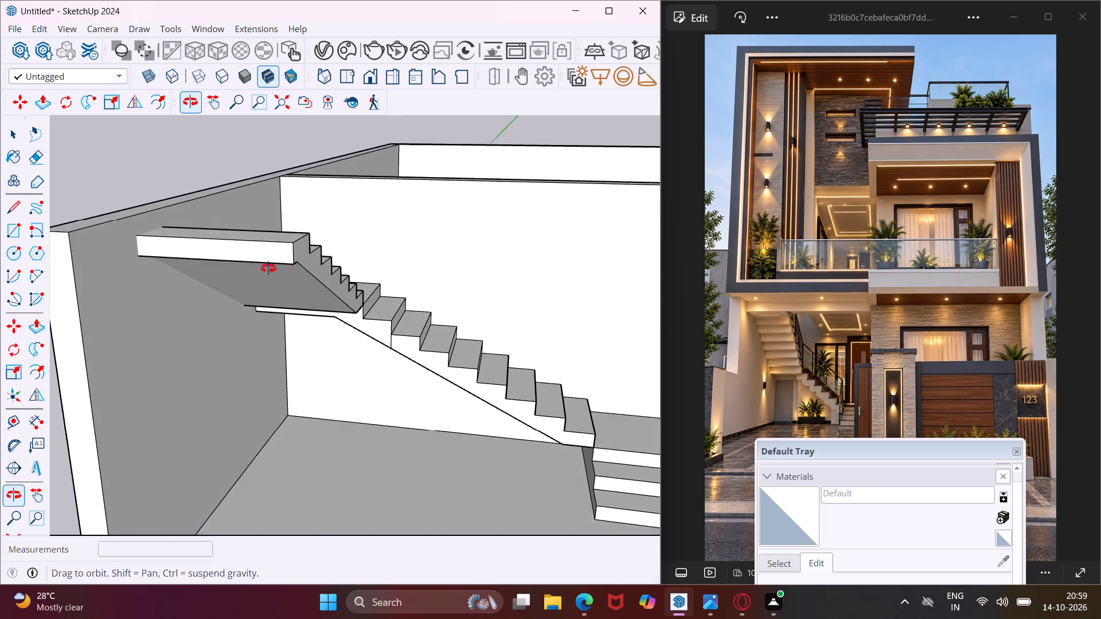
Draw a rectangle about 5' 11" by 8' 6" on the recess back wall, from the lower landing beside the bottom step to the wall's top corner.
{"action": "middle_click_drag", "start_coordinate": [268, 268], "coordinate": [268, 257]}
{"action": "scroll", "coordinate": [266, 253], "scroll_direction": "down", "scroll_amount": 6}
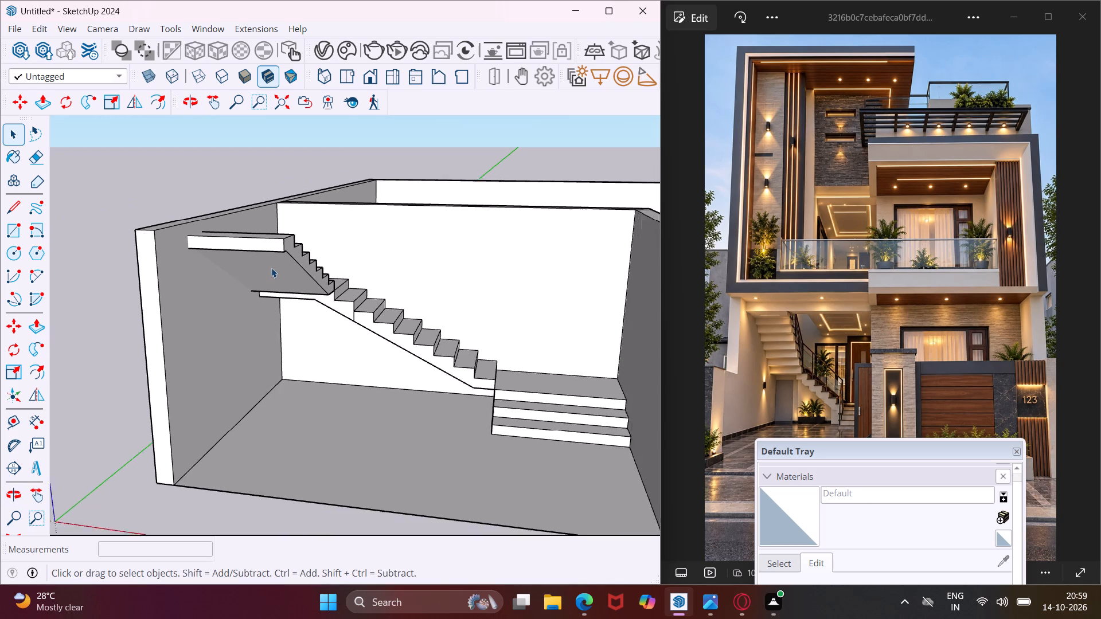
{"action": "scroll", "coordinate": [271, 268], "scroll_direction": "down", "scroll_amount": 2}
{"action": "middle_click_drag", "start_coordinate": [474, 357], "coordinate": [506, 344]}
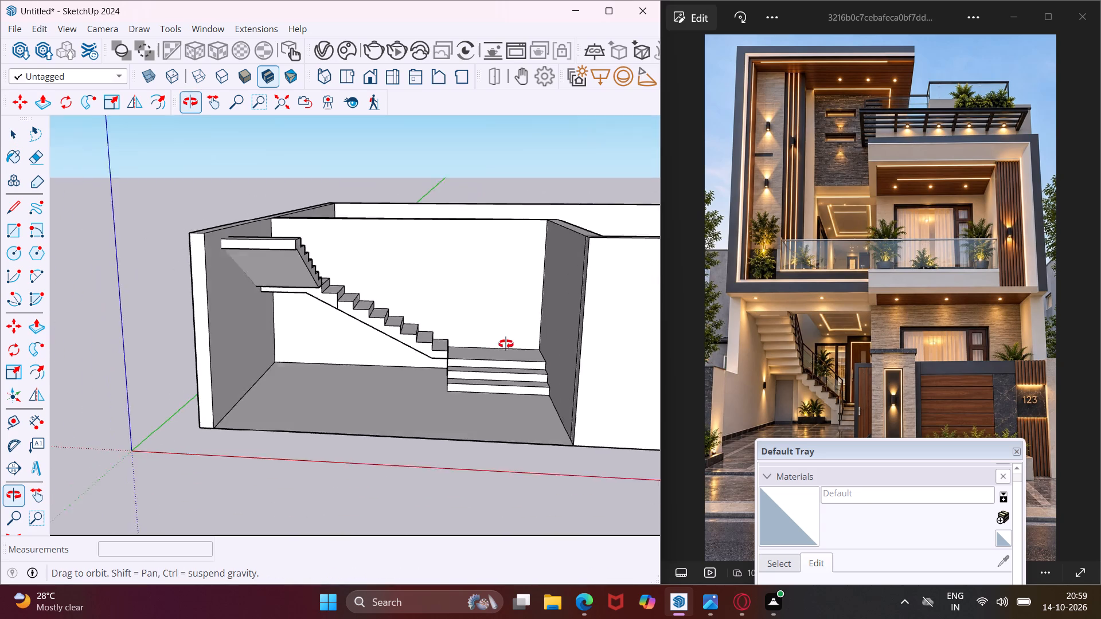
{"action": "middle_click_drag", "start_coordinate": [506, 344], "coordinate": [522, 342]}
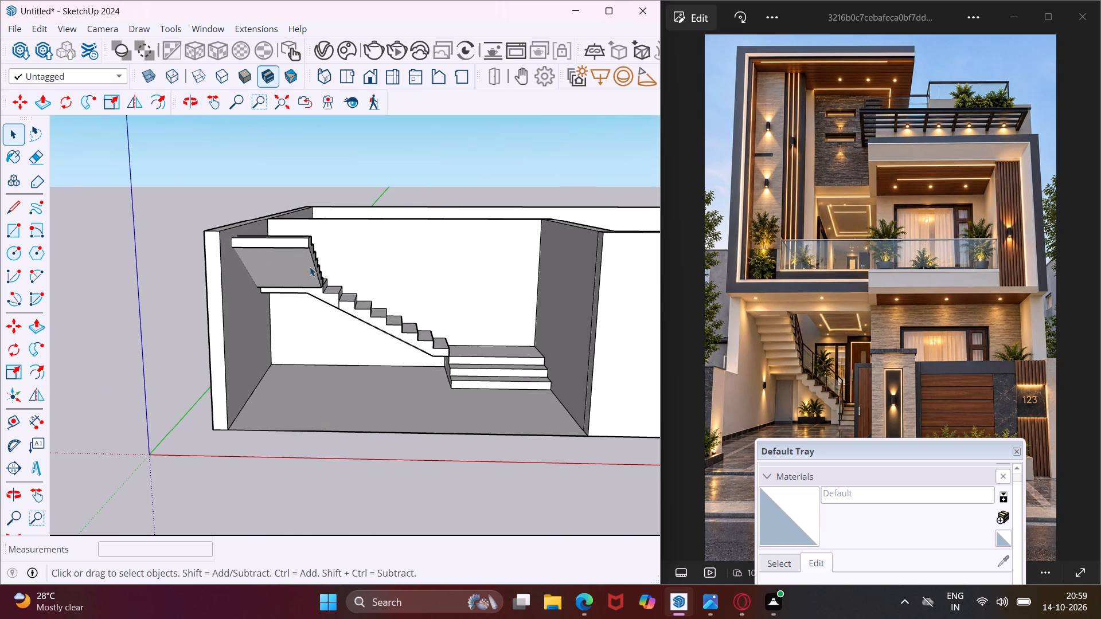
{"action": "left_click", "coordinate": [17, 230]}
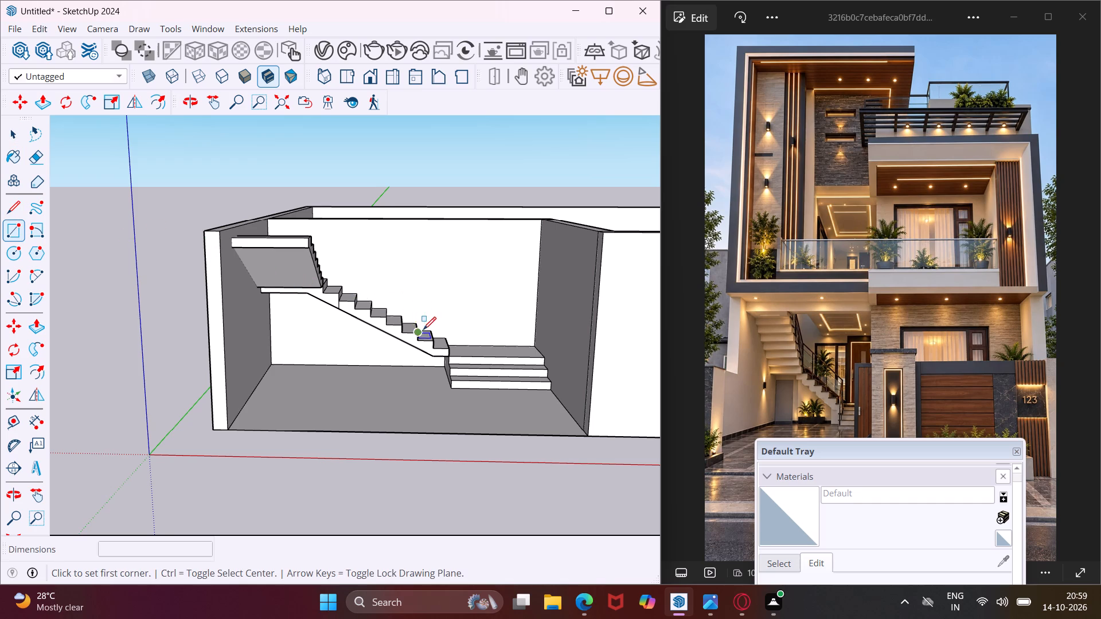
{"action": "scroll", "coordinate": [427, 331], "scroll_direction": "up", "scroll_amount": 8}
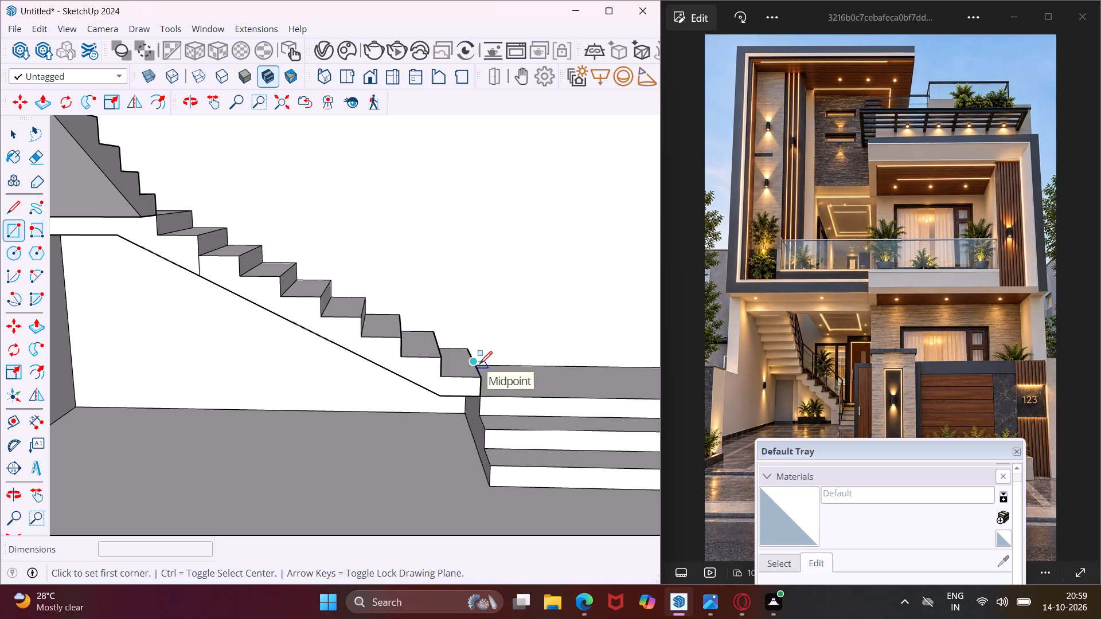
{"action": "scroll", "coordinate": [478, 364], "scroll_direction": "up", "scroll_amount": 8}
{"action": "middle_click_drag", "start_coordinate": [477, 364], "coordinate": [439, 366]}
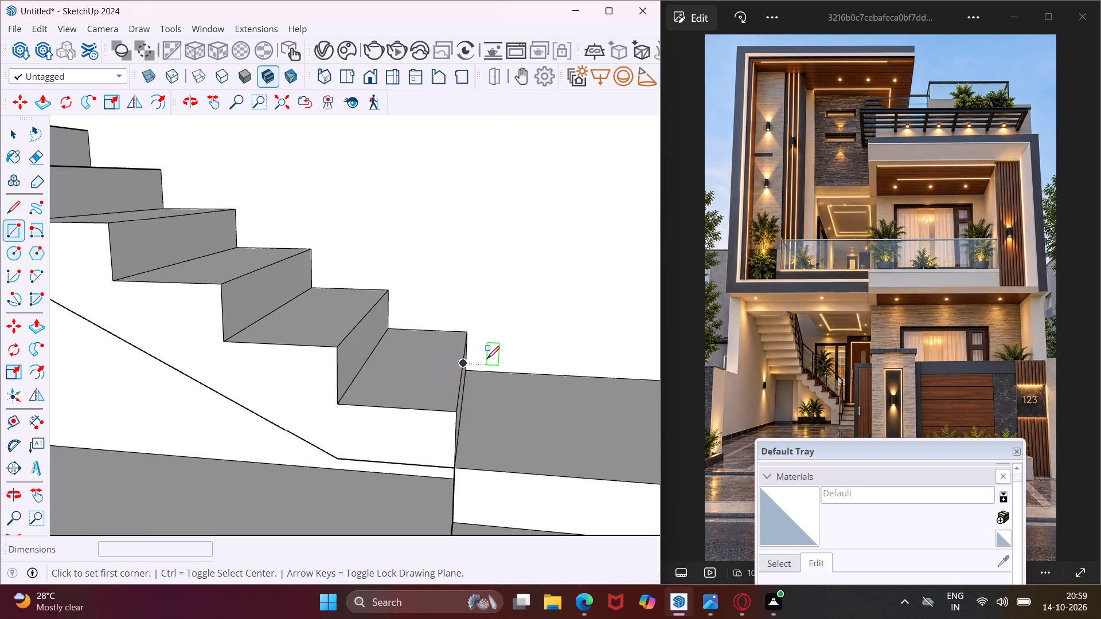
{"action": "left_click", "coordinate": [474, 371]}
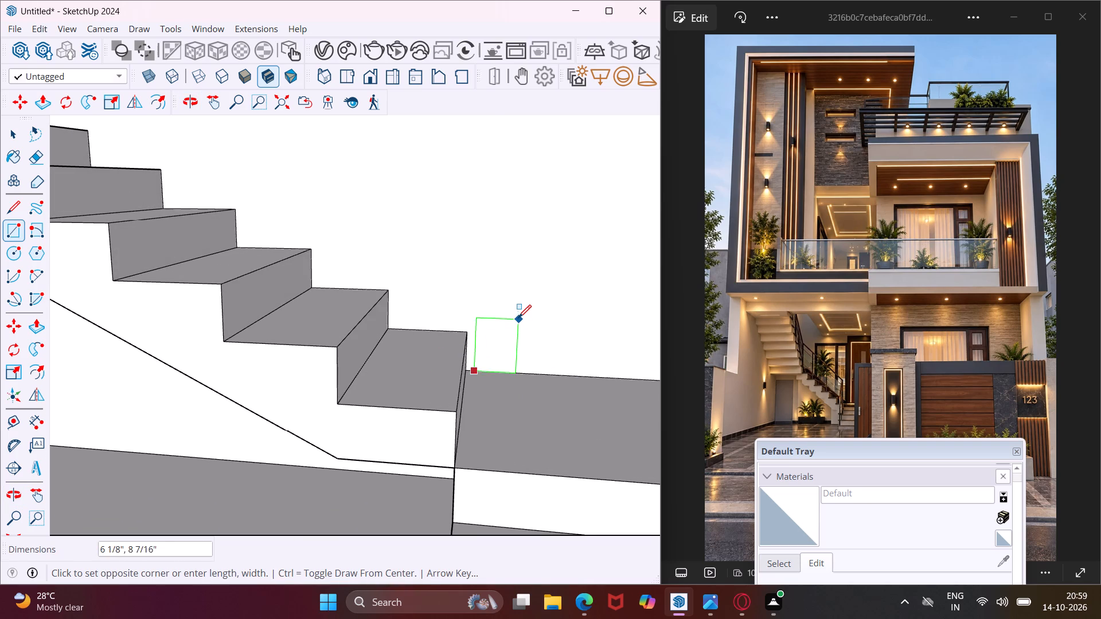
{"action": "scroll", "coordinate": [518, 318], "scroll_direction": "down", "scroll_amount": 6}
{"action": "scroll", "coordinate": [518, 317], "scroll_direction": "down", "scroll_amount": 18}
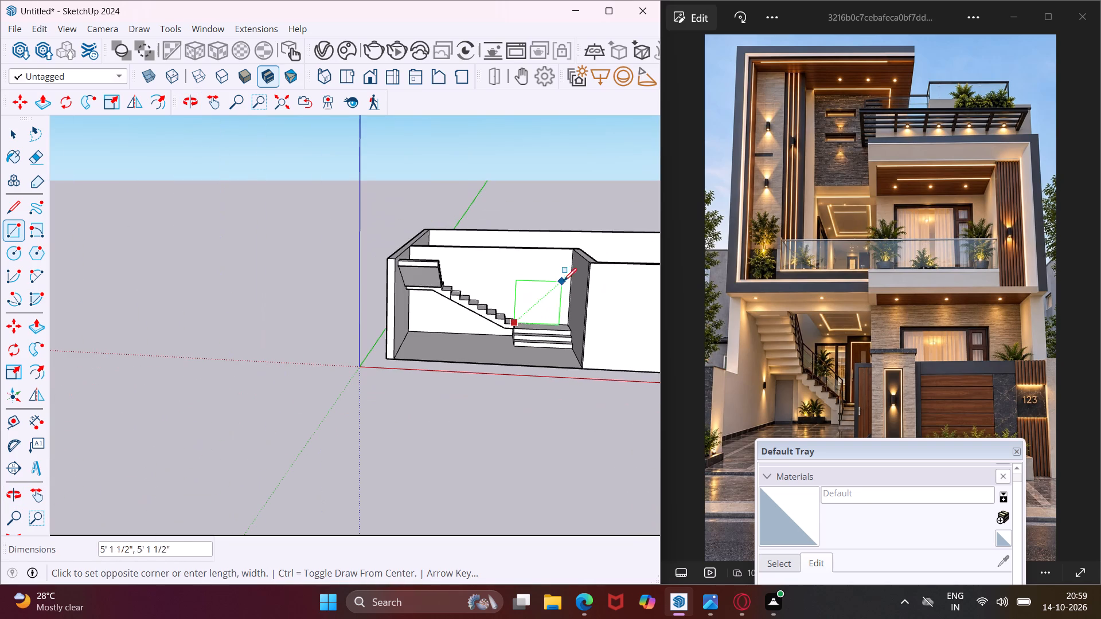
{"action": "scroll", "coordinate": [572, 251], "scroll_direction": "up", "scroll_amount": 4}
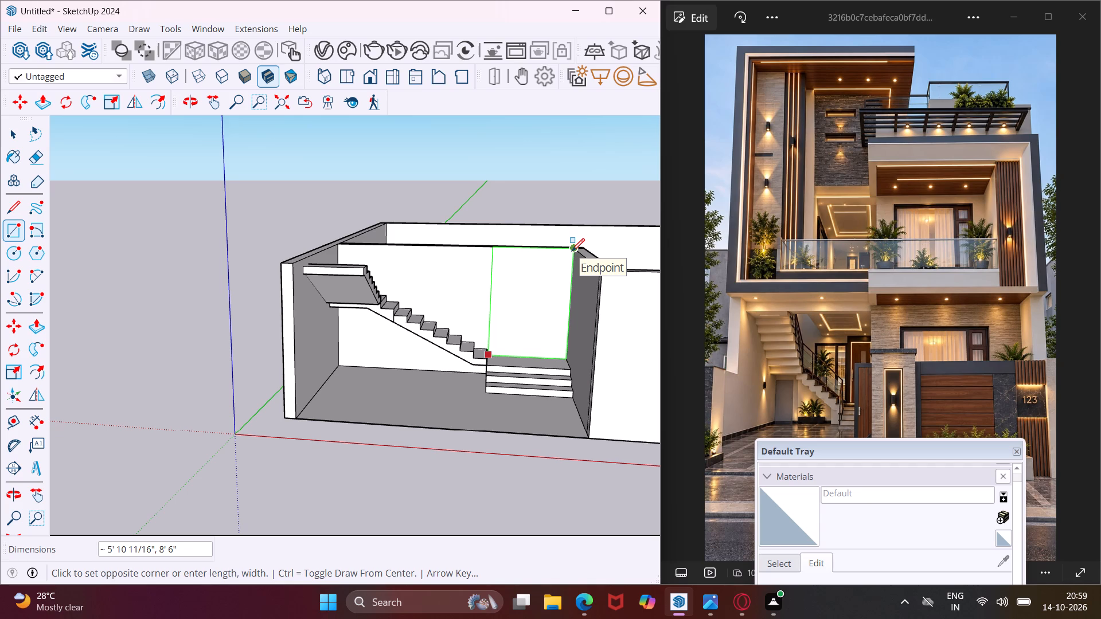
{"action": "left_click", "coordinate": [572, 251]}
{"action": "key", "text": "Escape"}
{"action": "key", "text": "space"}
Push/Pull the rectangle above the lower landing 9" back through the wall to cut a full-height doorway opening.
{"action": "middle_click_drag", "start_coordinate": [538, 272], "coordinate": [544, 361]}
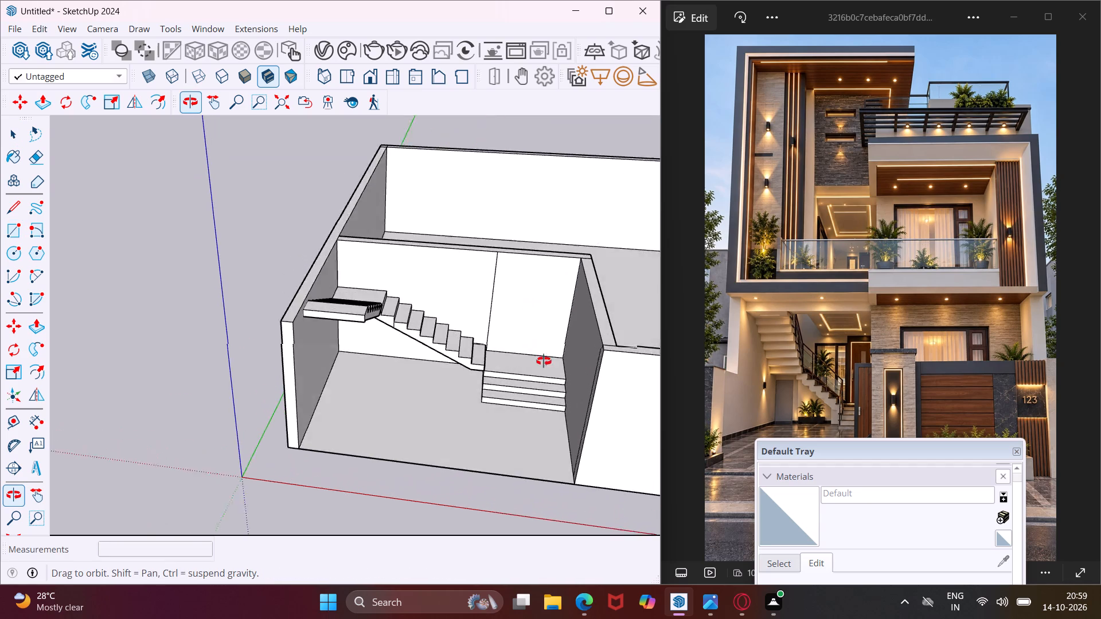
{"action": "middle_click_drag", "start_coordinate": [544, 361], "coordinate": [575, 380]}
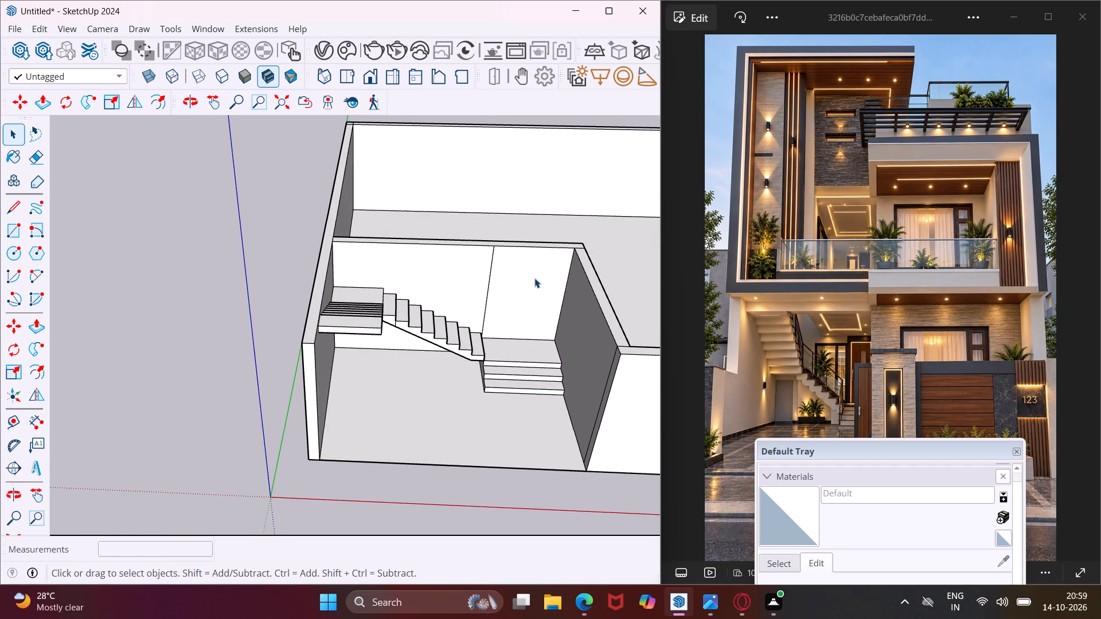
{"action": "key", "text": "p"}
{"action": "left_click", "coordinate": [534, 278]}
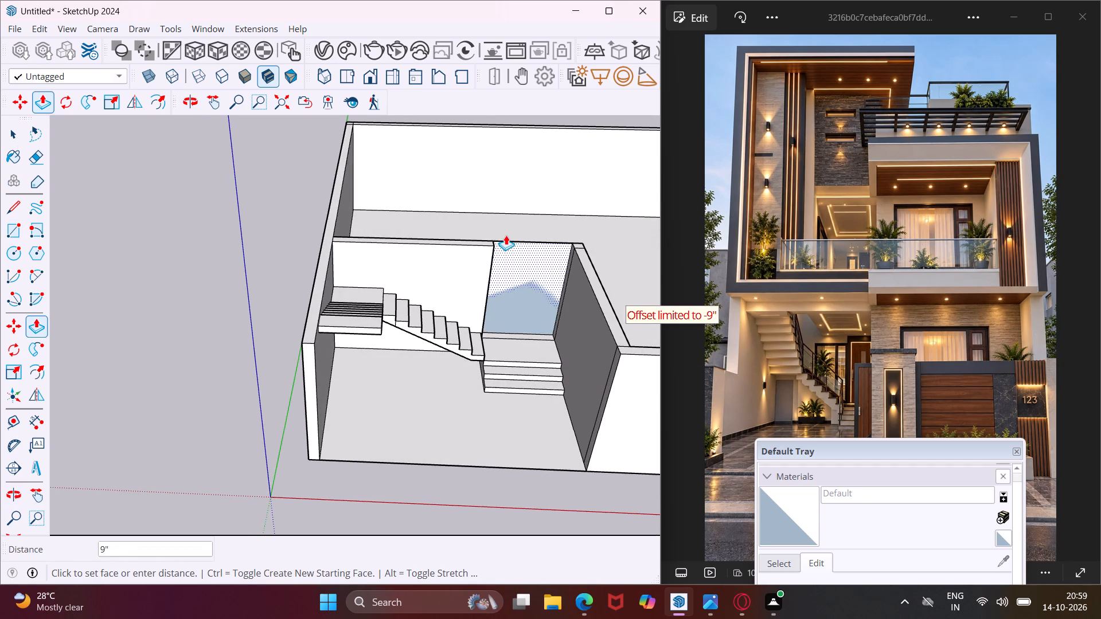
{"action": "left_click", "coordinate": [511, 241]}
{"action": "key", "text": "Escape"}
{"action": "key", "text": "space"}
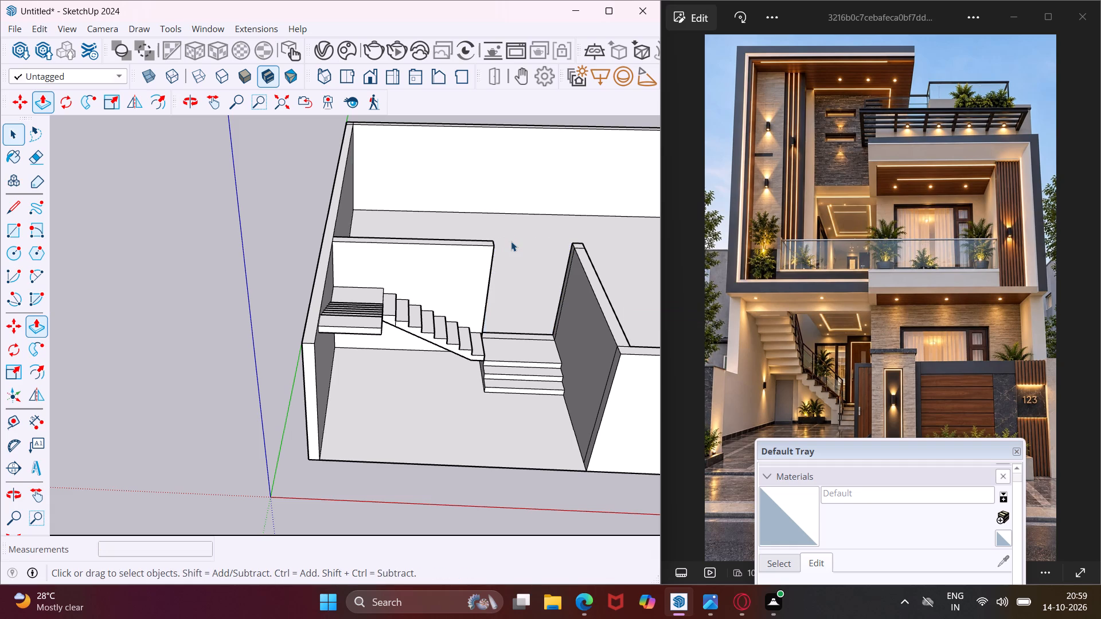
Draw a square about 7' 7" by 7' 7" on the room-side face of the wall behind the staircase.
{"action": "middle_click_drag", "start_coordinate": [512, 242], "coordinate": [294, 293]}
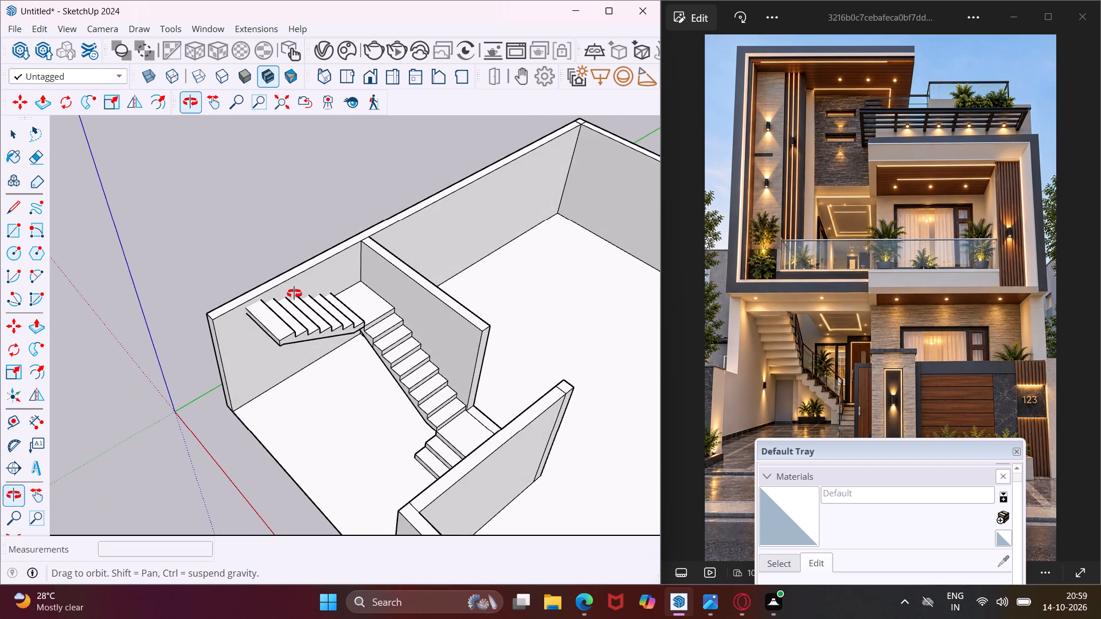
{"action": "middle_click_drag", "start_coordinate": [294, 293], "coordinate": [141, 301]}
{"action": "scroll", "coordinate": [141, 301], "scroll_direction": "up", "scroll_amount": 1}
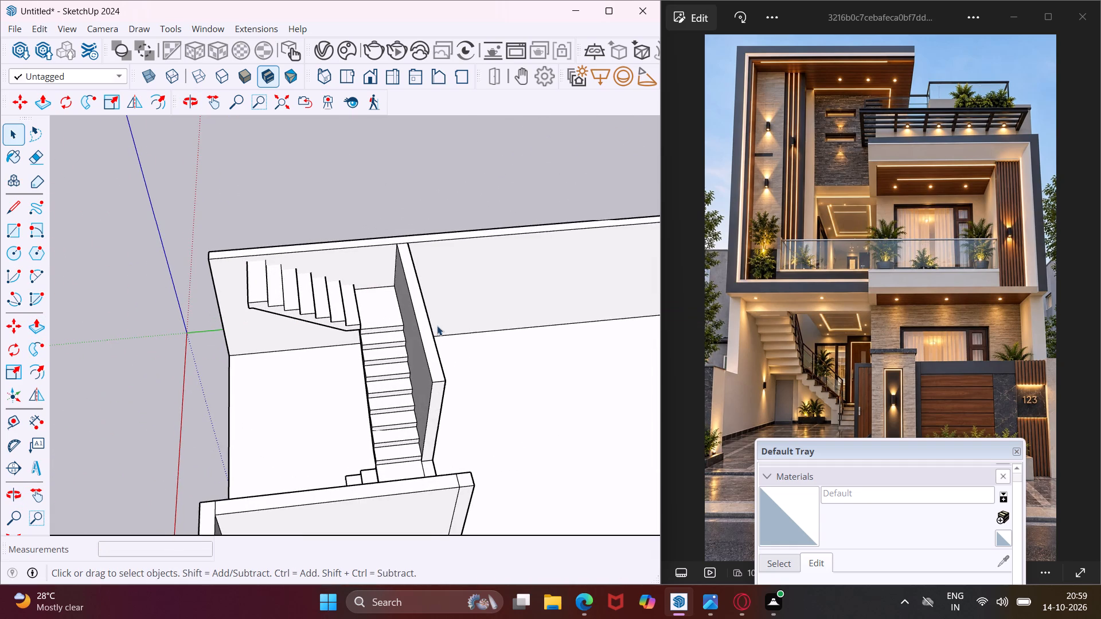
{"action": "middle_click_drag", "start_coordinate": [437, 326], "coordinate": [154, 270]}
{"action": "middle_click_drag", "start_coordinate": [377, 365], "coordinate": [312, 336]}
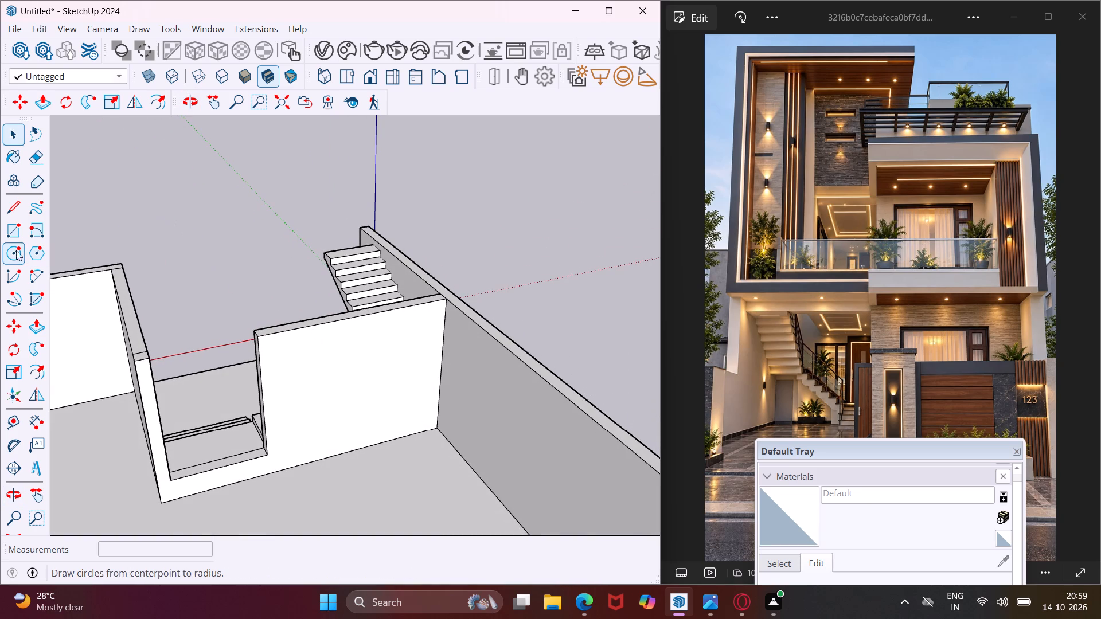
{"action": "left_click", "coordinate": [13, 233]}
{"action": "middle_click_drag", "start_coordinate": [341, 374], "coordinate": [290, 359]}
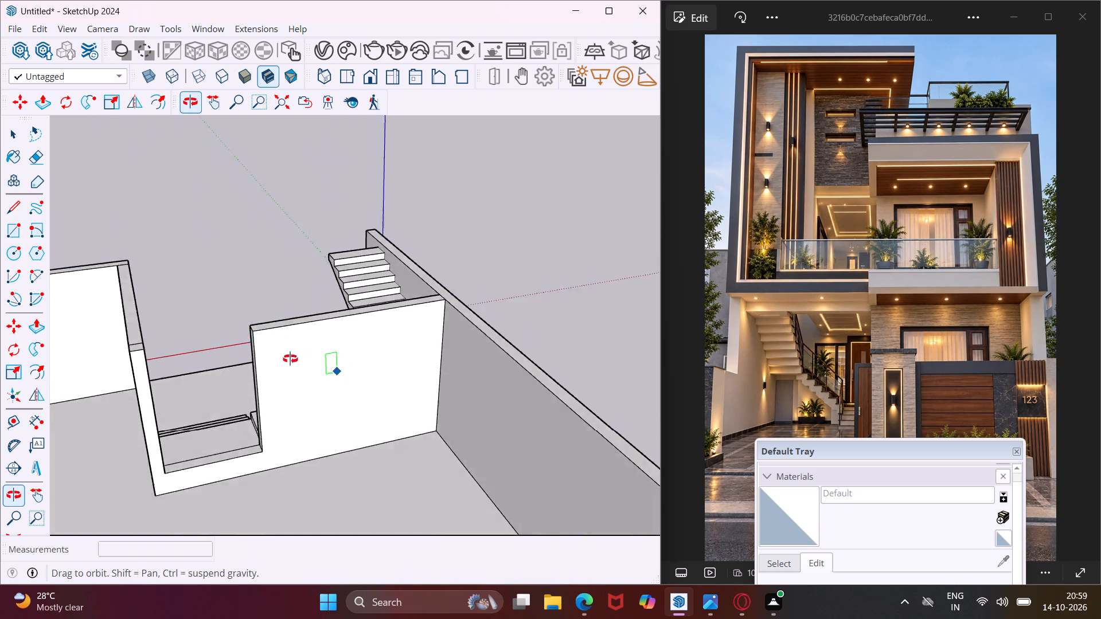
{"action": "middle_click_drag", "start_coordinate": [290, 359], "coordinate": [245, 321]}
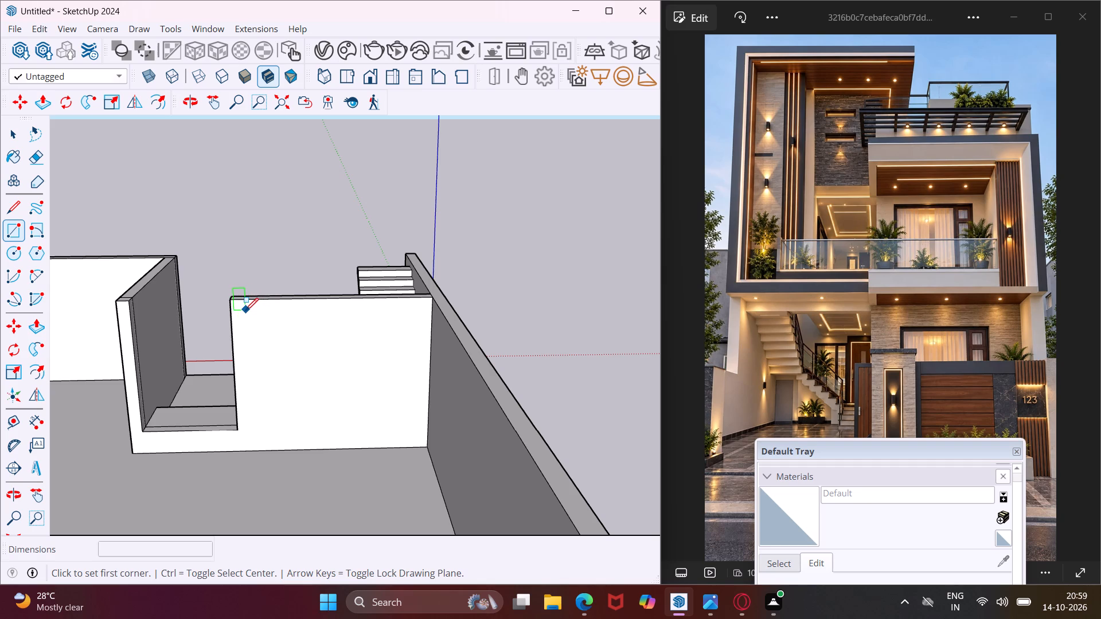
{"action": "left_click", "coordinate": [245, 311]}
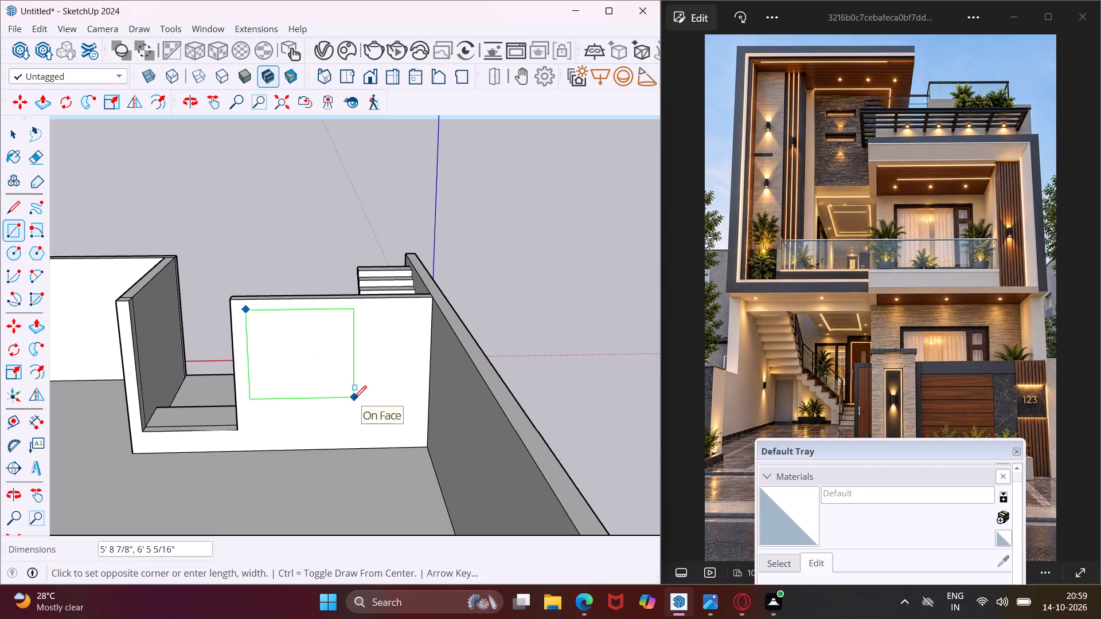
{"action": "key", "text": "Escape"}
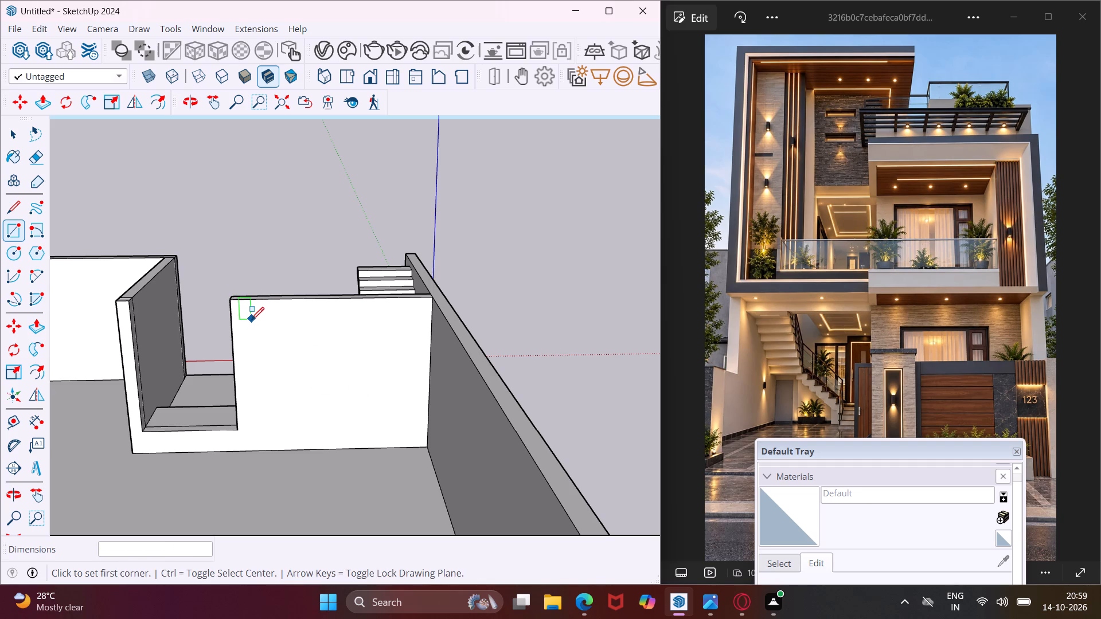
{"action": "left_click", "coordinate": [250, 326]}
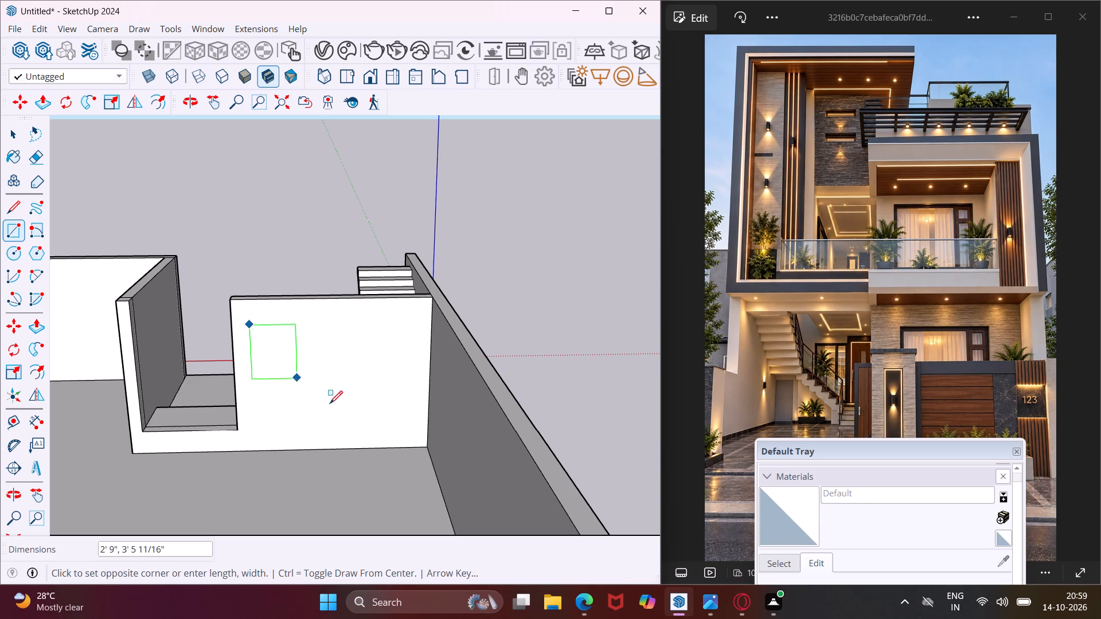
{"action": "left_click", "coordinate": [375, 437]}
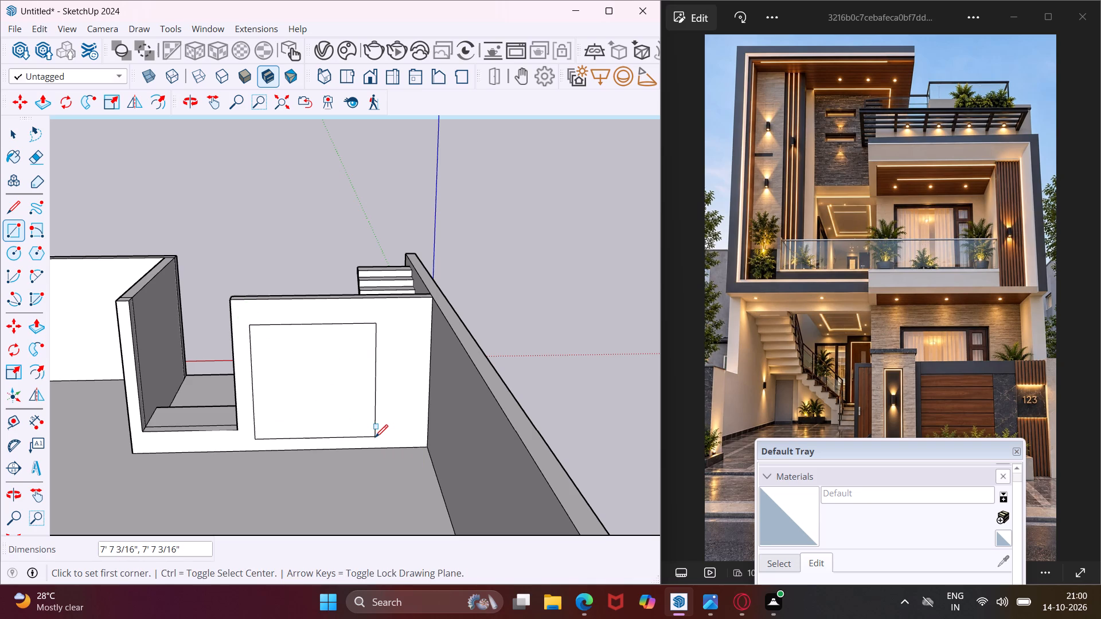
{"action": "key", "text": "Escape"}
{"action": "key", "text": "space"}
Push/Pull the square on the wall behind the staircase 9" through the wall thickness as a window opening.
{"action": "middle_click_drag", "start_coordinate": [335, 399], "coordinate": [376, 422]}
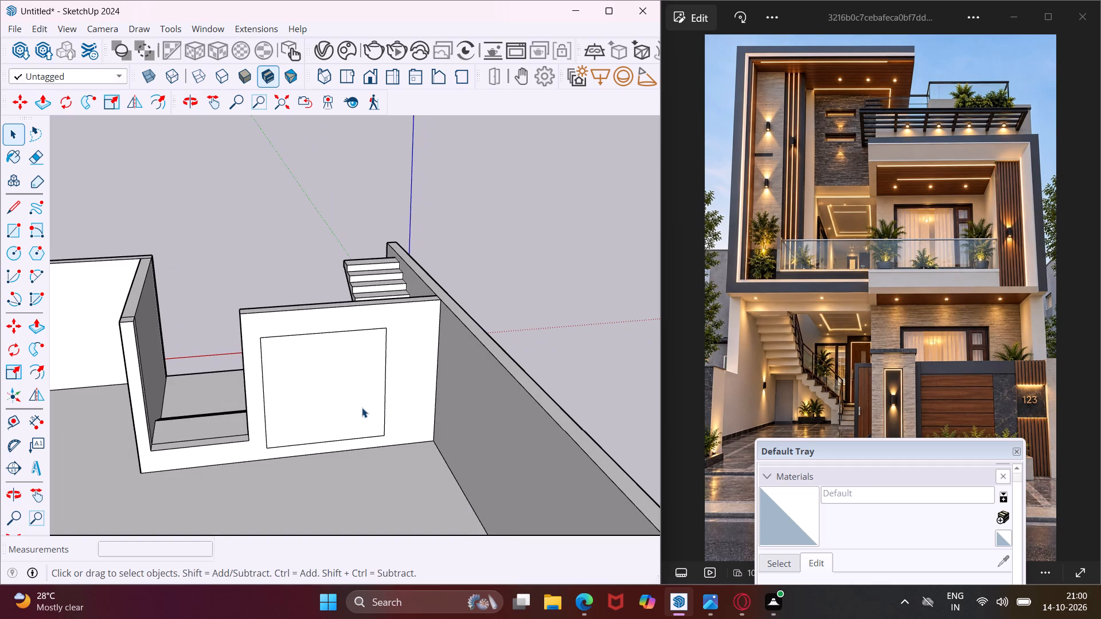
{"action": "left_click", "coordinate": [355, 402]}
{"action": "key", "text": "p"}
{"action": "left_click", "coordinate": [355, 402]}
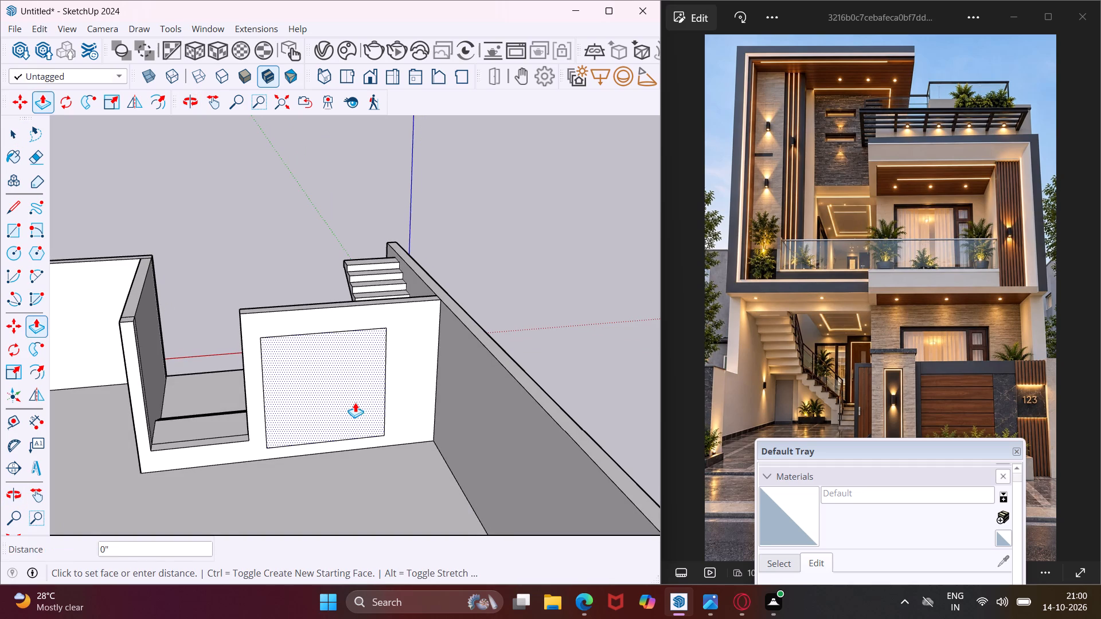
{"action": "middle_click_drag", "start_coordinate": [326, 326], "coordinate": [465, 441]}
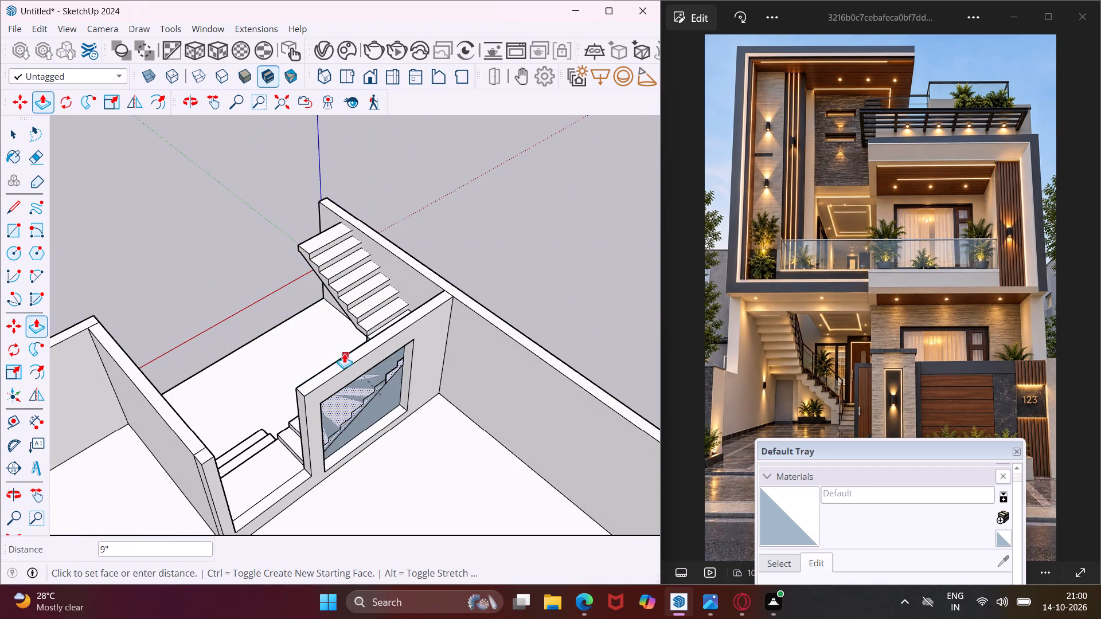
{"action": "left_click", "coordinate": [352, 358]}
{"action": "key", "text": "Escape"}
{"action": "key", "text": "space"}
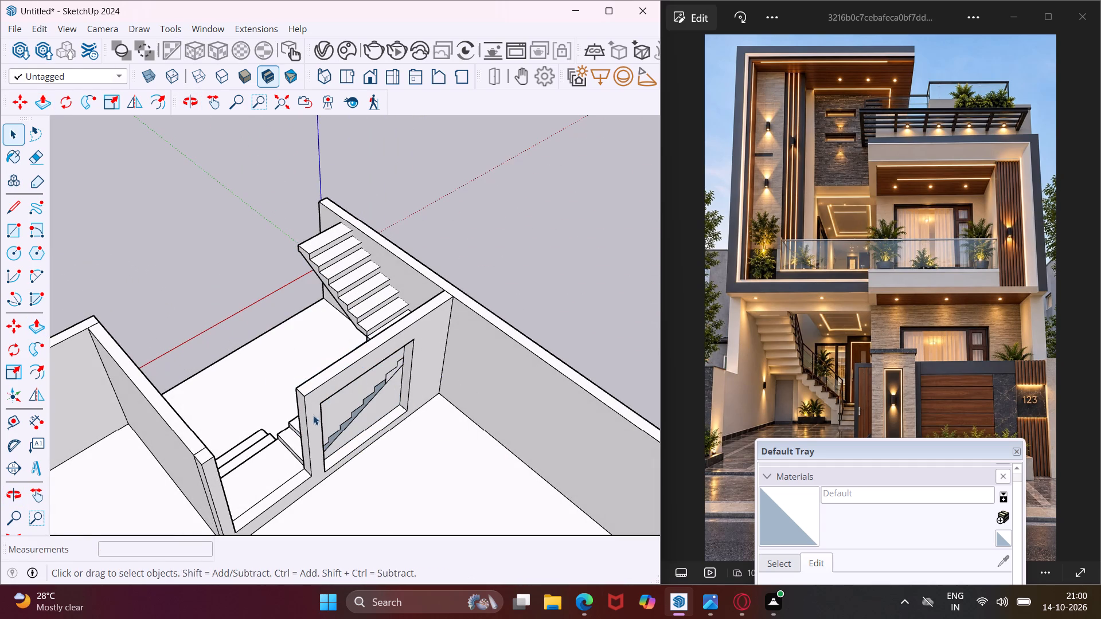
Draw a window rectangle about 8' 10" by 7' 7" on the outer face of the front wall beside the staircase recess.
{"action": "middle_click_drag", "start_coordinate": [311, 417], "coordinate": [622, 236]}
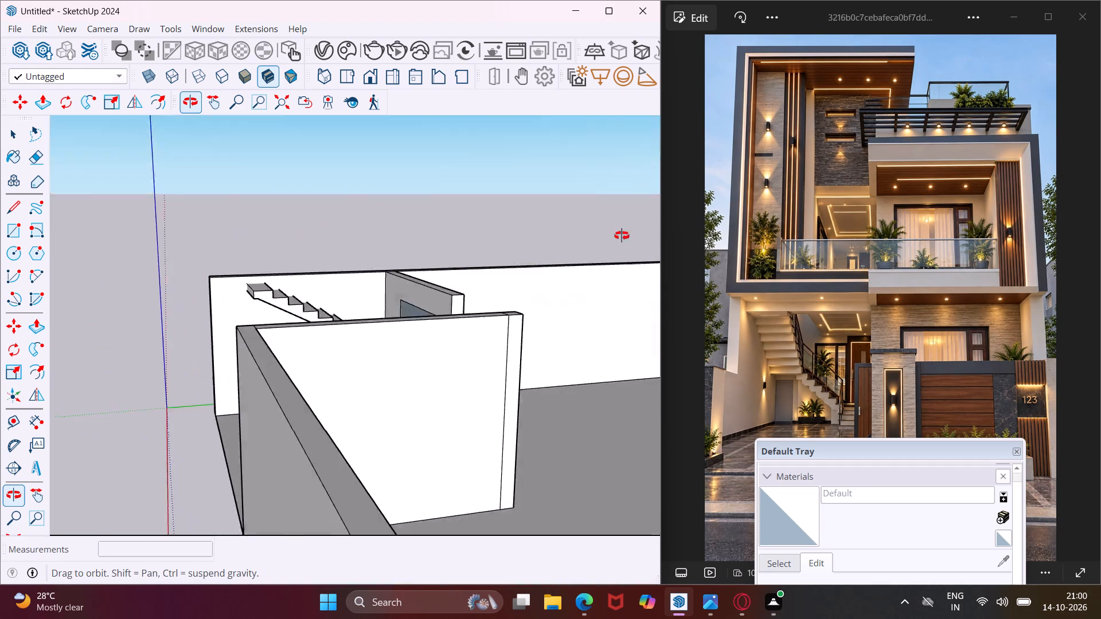
{"action": "middle_click_drag", "start_coordinate": [622, 236], "coordinate": [696, 250]}
{"action": "scroll", "coordinate": [393, 363], "scroll_direction": "down", "scroll_amount": 6}
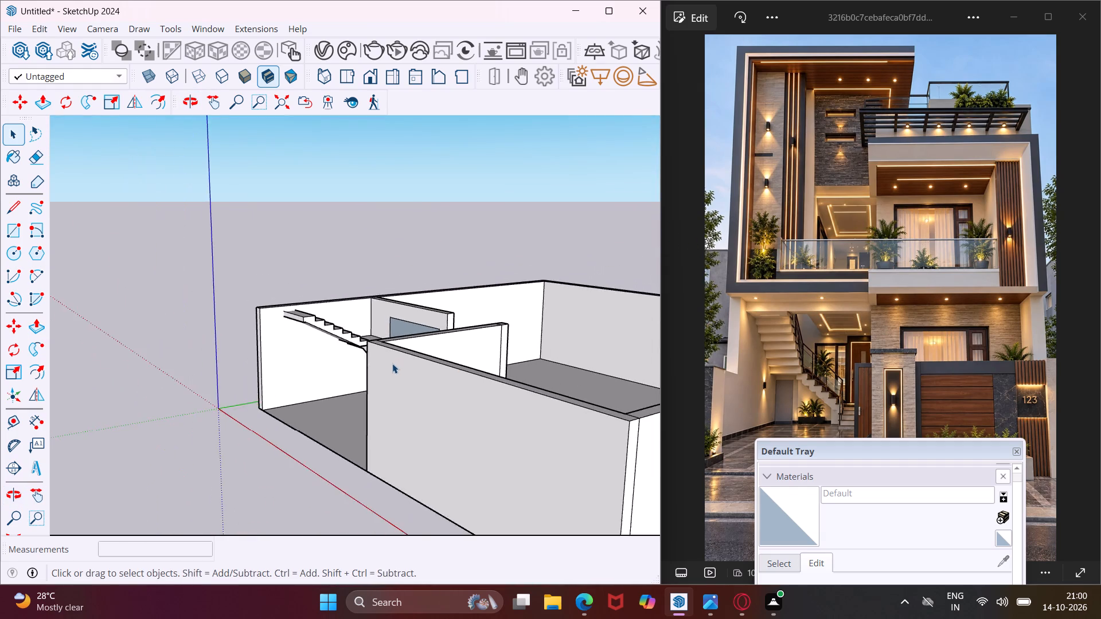
{"action": "scroll", "coordinate": [392, 363], "scroll_direction": "down", "scroll_amount": 5}
{"action": "middle_click_drag", "start_coordinate": [407, 418], "coordinate": [583, 399]}
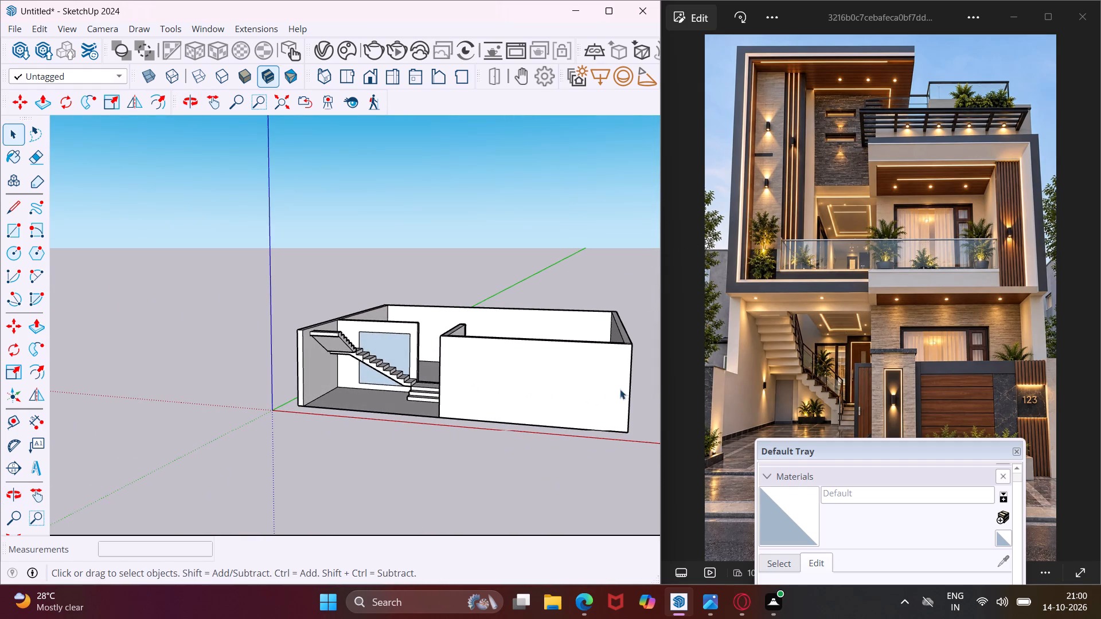
{"action": "scroll", "coordinate": [634, 393], "scroll_direction": "up", "scroll_amount": 5}
{"action": "middle_click_drag", "start_coordinate": [597, 402], "coordinate": [619, 397]}
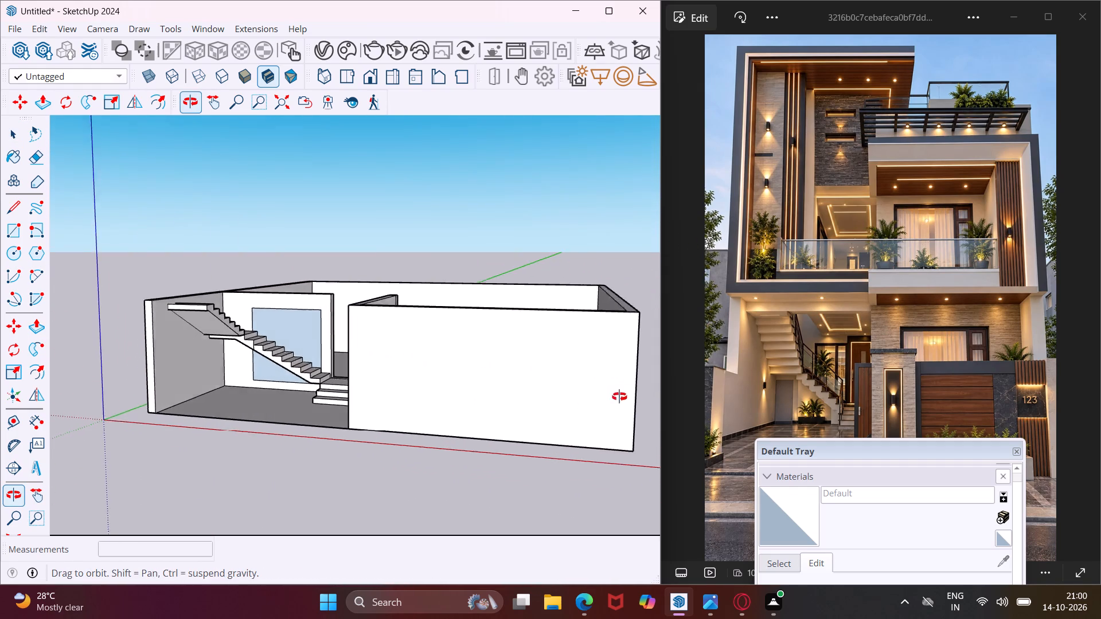
{"action": "middle_click_drag", "start_coordinate": [619, 397], "coordinate": [645, 390]}
{"action": "left_click", "coordinate": [15, 233]}
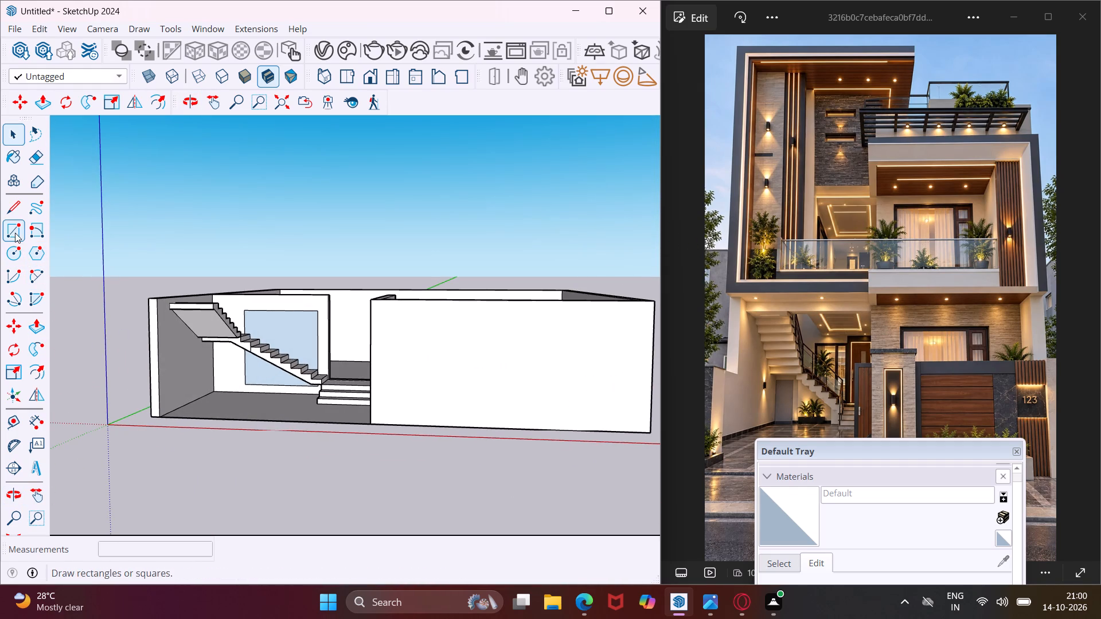
{"action": "left_click", "coordinate": [430, 415]}
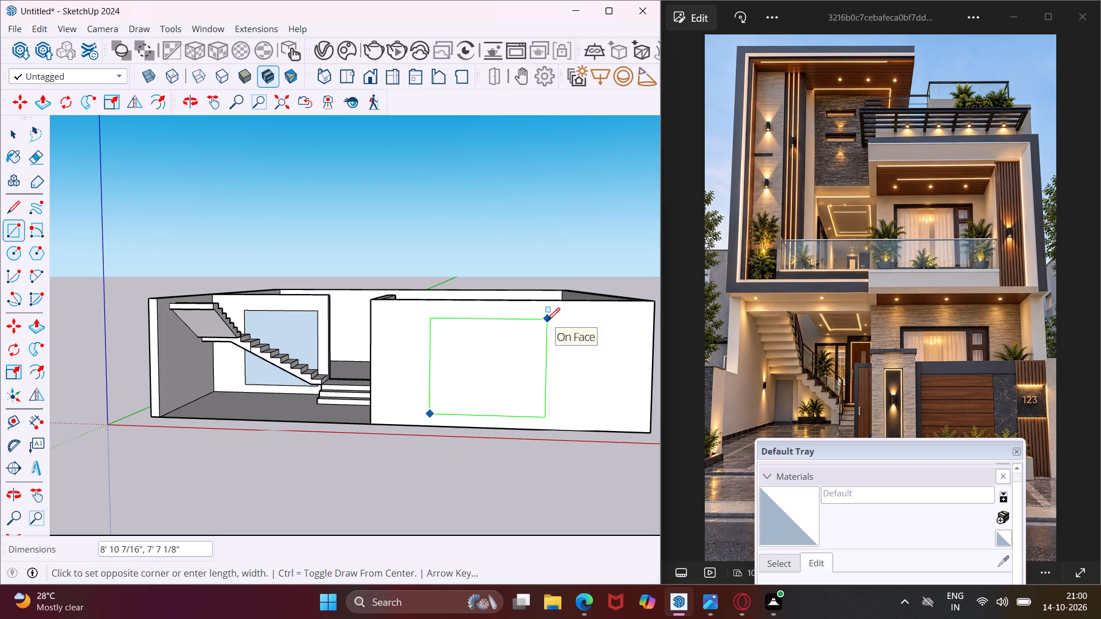
{"action": "left_click", "coordinate": [547, 320]}
{"action": "key", "text": "Escape"}
{"action": "key", "text": "space"}
Push/Pull the front wall's window rectangle 9" through the wall to cut the opening.
{"action": "left_click", "coordinate": [517, 336]}
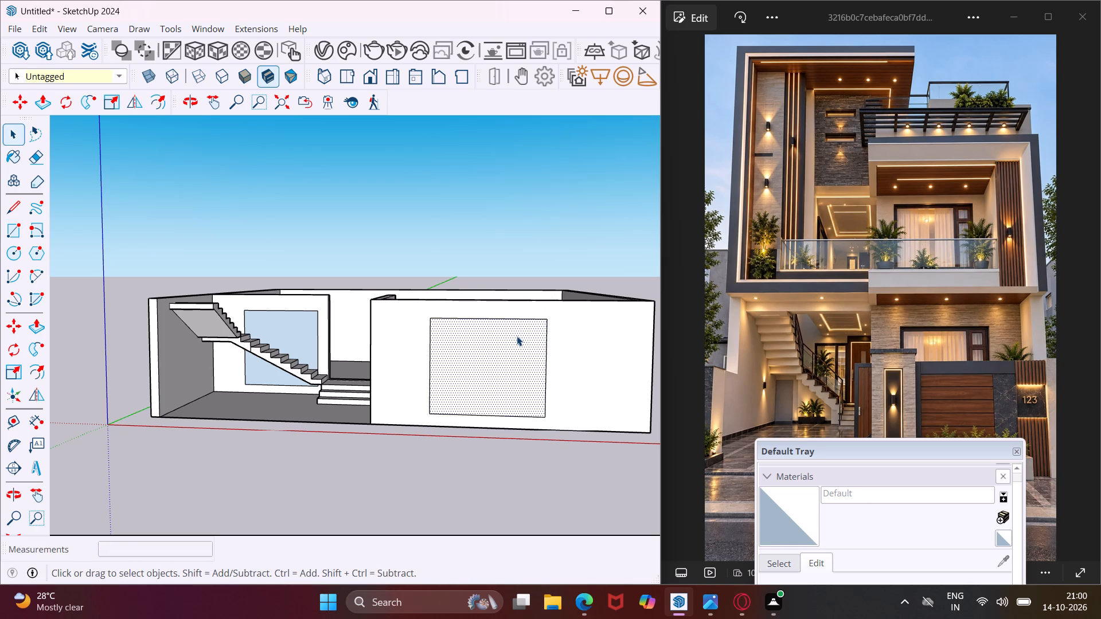
{"action": "key", "text": "p"}
{"action": "left_click", "coordinate": [517, 336]}
{"action": "middle_click_drag", "start_coordinate": [518, 299], "coordinate": [553, 434]}
{"action": "left_click", "coordinate": [533, 377]}
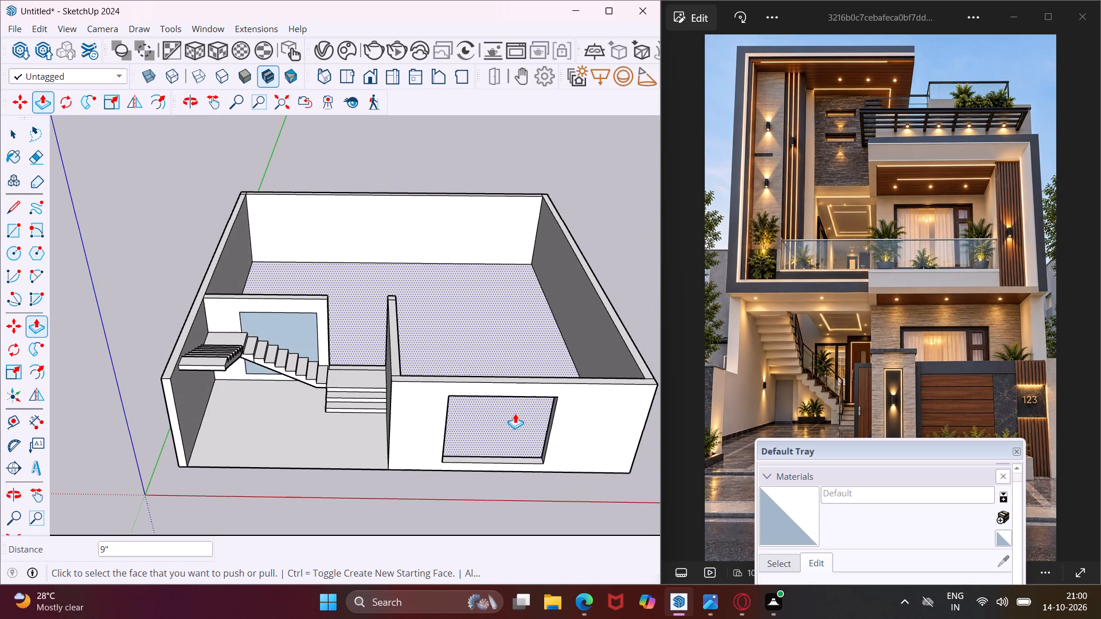
{"action": "key", "text": "Escape"}
{"action": "key", "text": "space"}
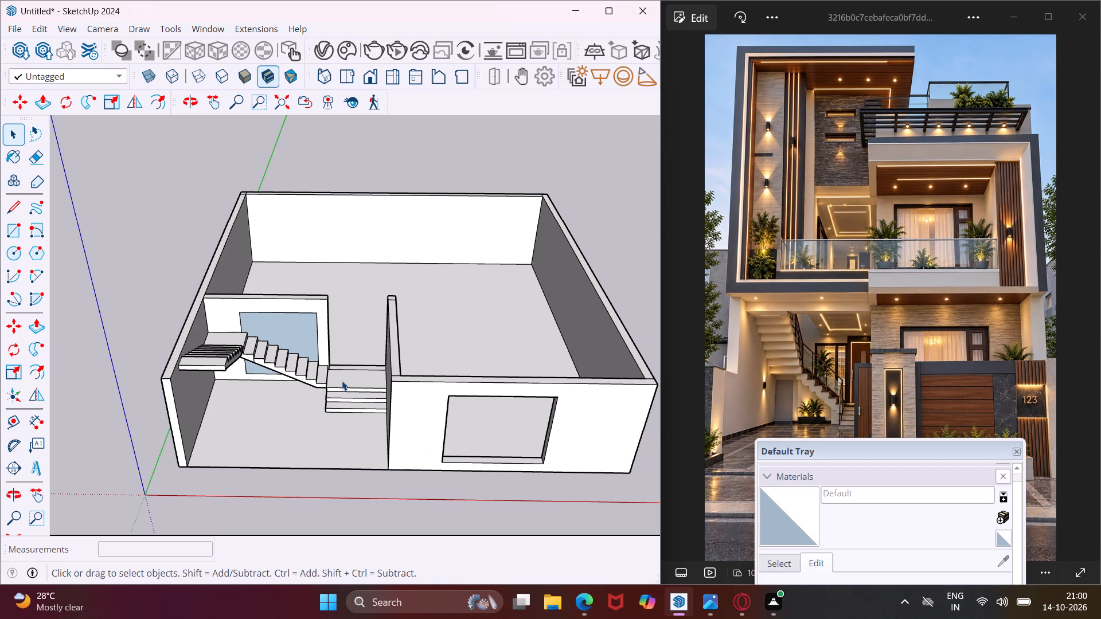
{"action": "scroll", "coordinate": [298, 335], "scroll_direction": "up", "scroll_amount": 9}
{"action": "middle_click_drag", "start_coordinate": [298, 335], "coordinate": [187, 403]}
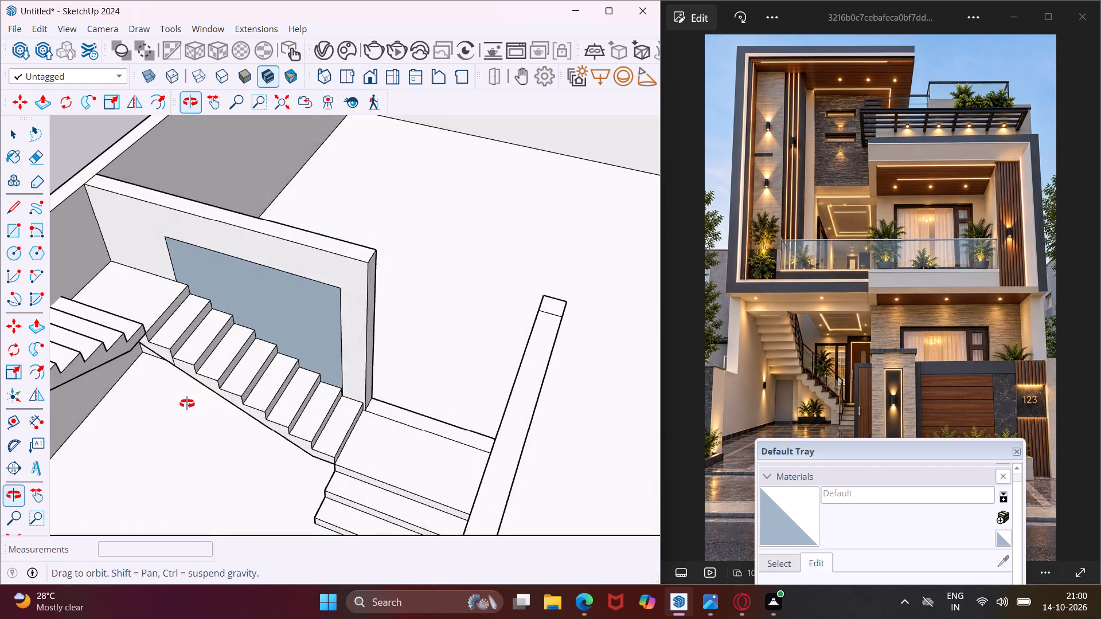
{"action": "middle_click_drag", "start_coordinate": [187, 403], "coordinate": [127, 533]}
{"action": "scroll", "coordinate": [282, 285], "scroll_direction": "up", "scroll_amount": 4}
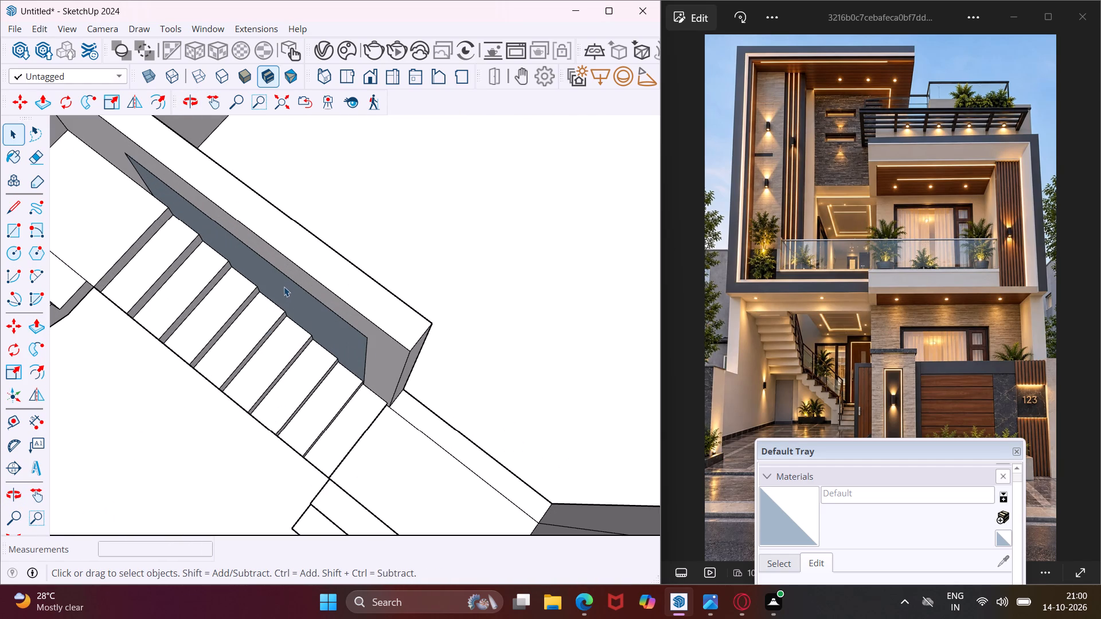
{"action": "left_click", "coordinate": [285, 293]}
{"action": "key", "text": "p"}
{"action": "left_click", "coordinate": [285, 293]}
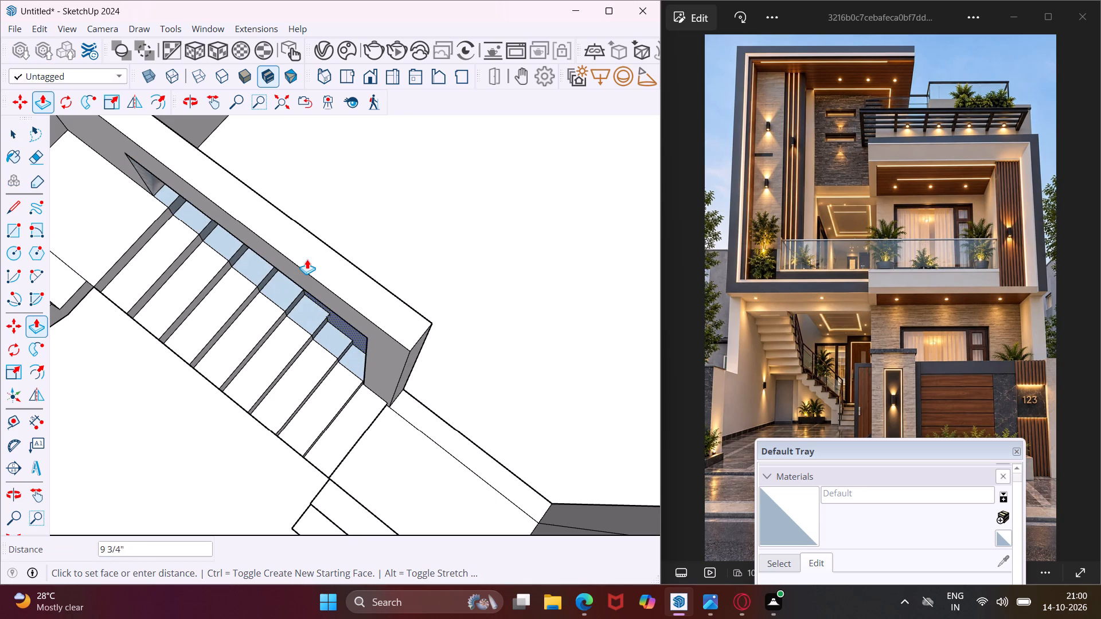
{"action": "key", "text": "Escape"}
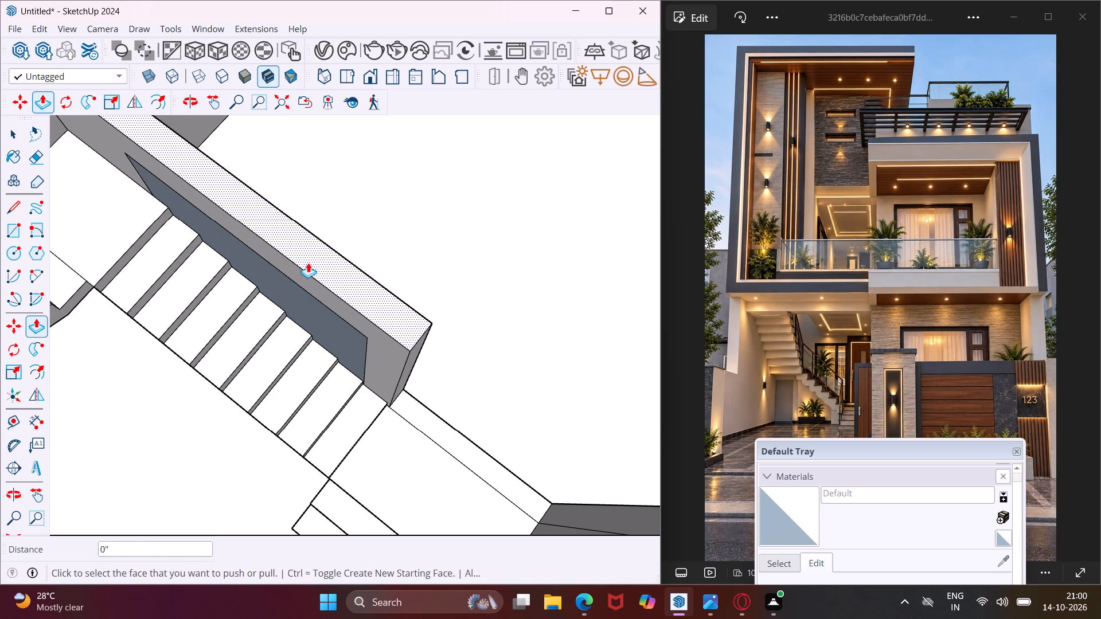
Delete the leftover face filling the window opening above the stair flight.
{"action": "middle_click_drag", "start_coordinate": [305, 273], "coordinate": [499, 29]}
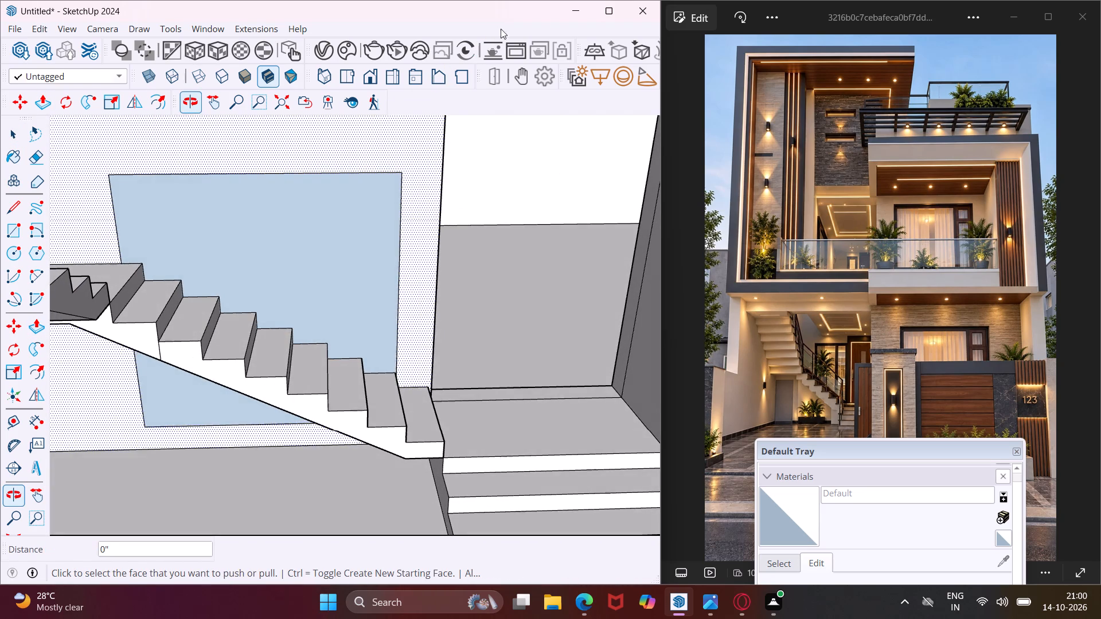
{"action": "key", "text": "Escape"}
{"action": "key", "text": "space"}
{"action": "left_click", "coordinate": [358, 234]}
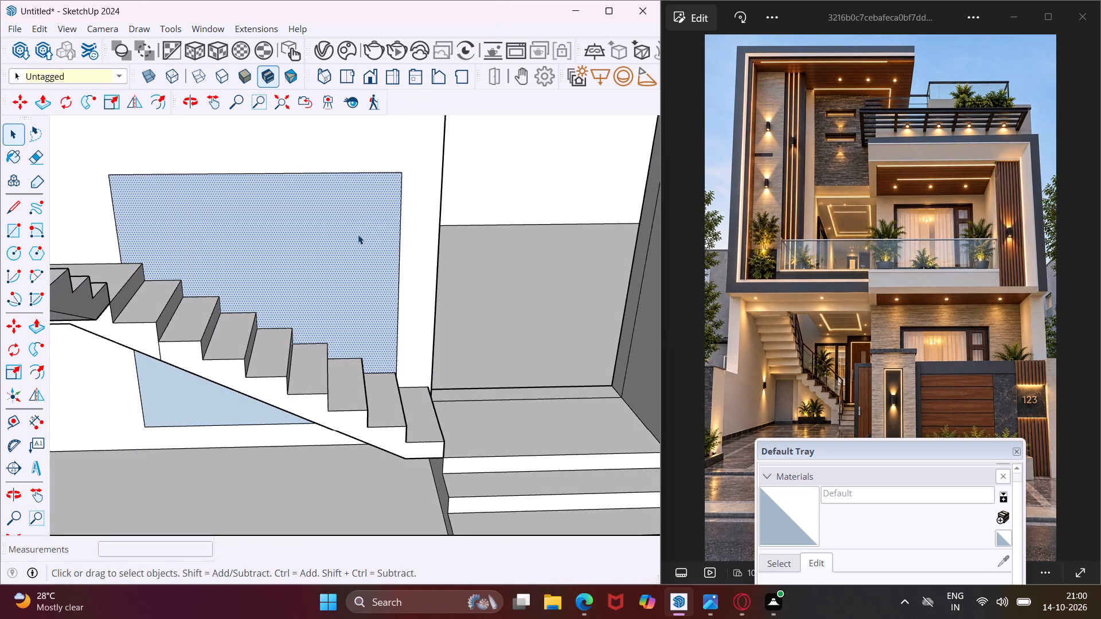
{"action": "key", "text": "Delete"}
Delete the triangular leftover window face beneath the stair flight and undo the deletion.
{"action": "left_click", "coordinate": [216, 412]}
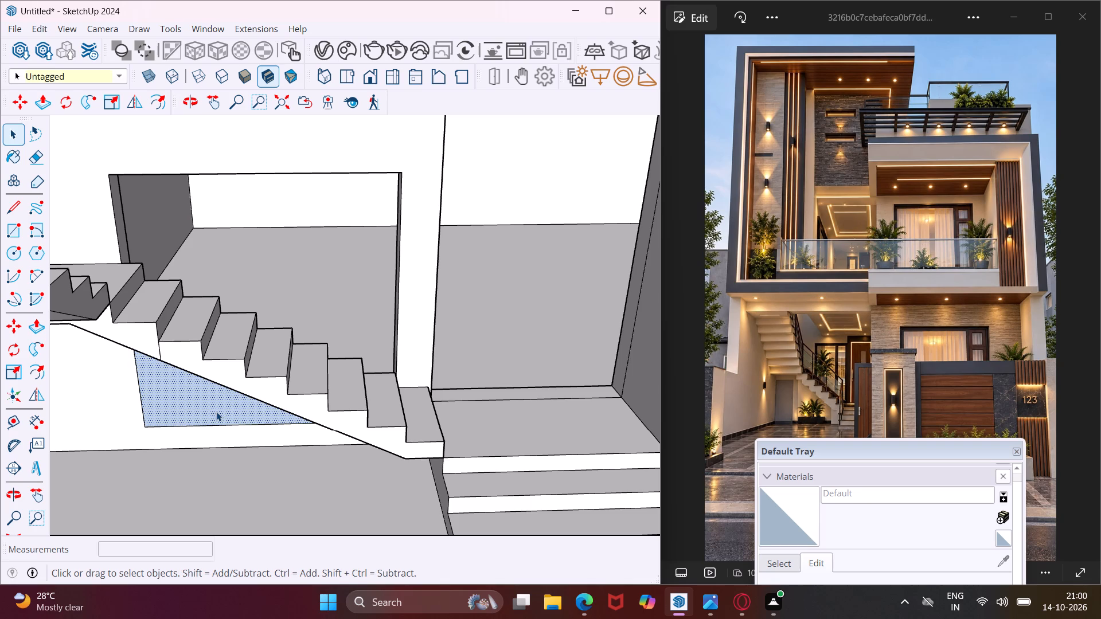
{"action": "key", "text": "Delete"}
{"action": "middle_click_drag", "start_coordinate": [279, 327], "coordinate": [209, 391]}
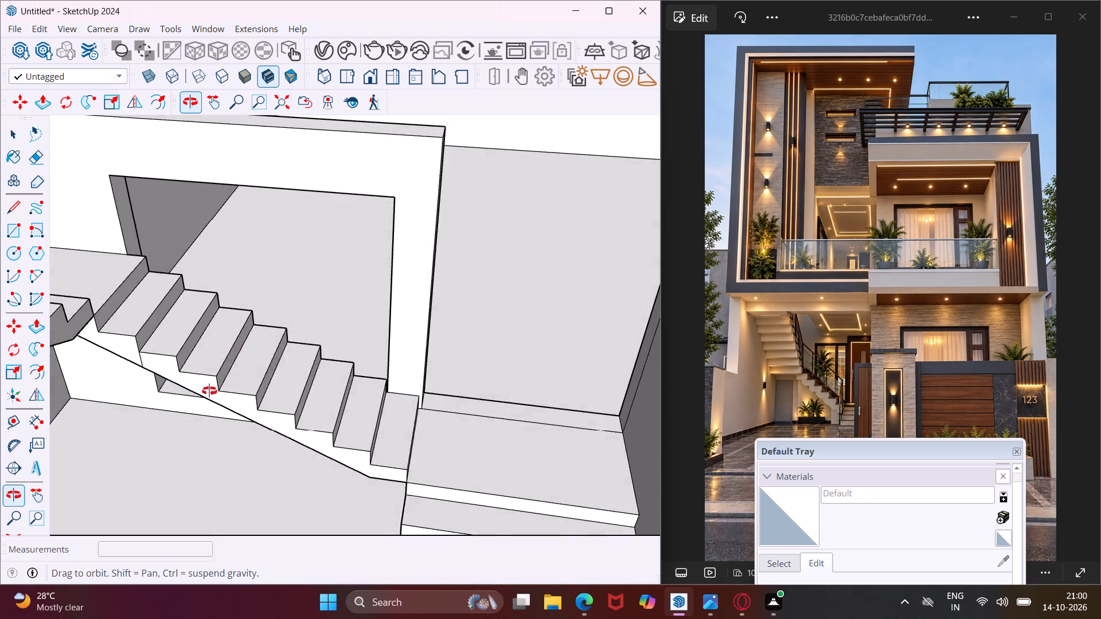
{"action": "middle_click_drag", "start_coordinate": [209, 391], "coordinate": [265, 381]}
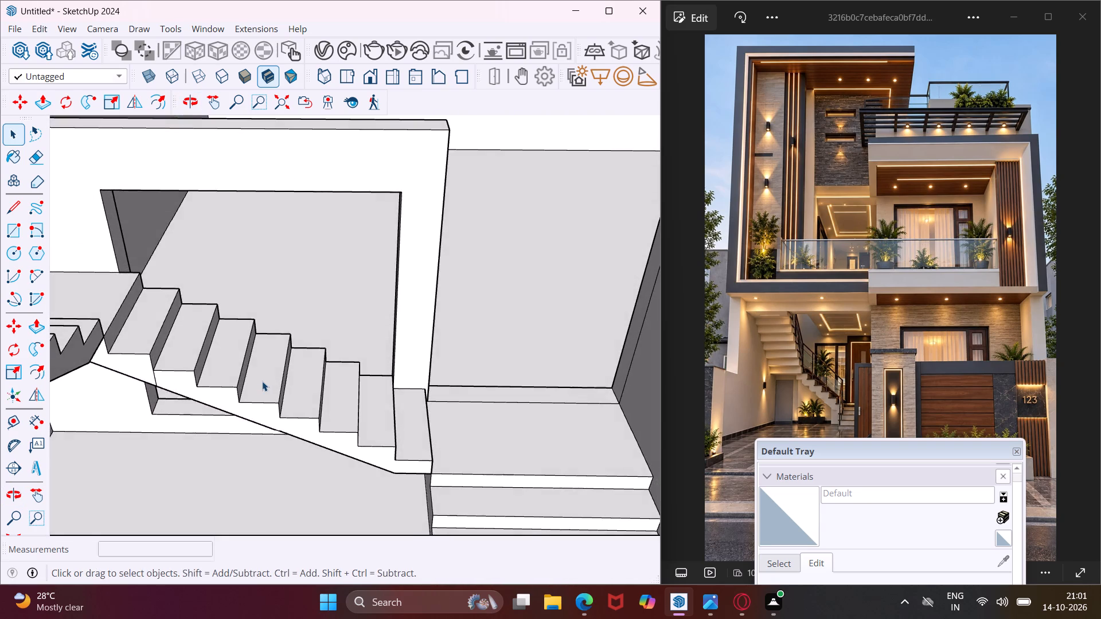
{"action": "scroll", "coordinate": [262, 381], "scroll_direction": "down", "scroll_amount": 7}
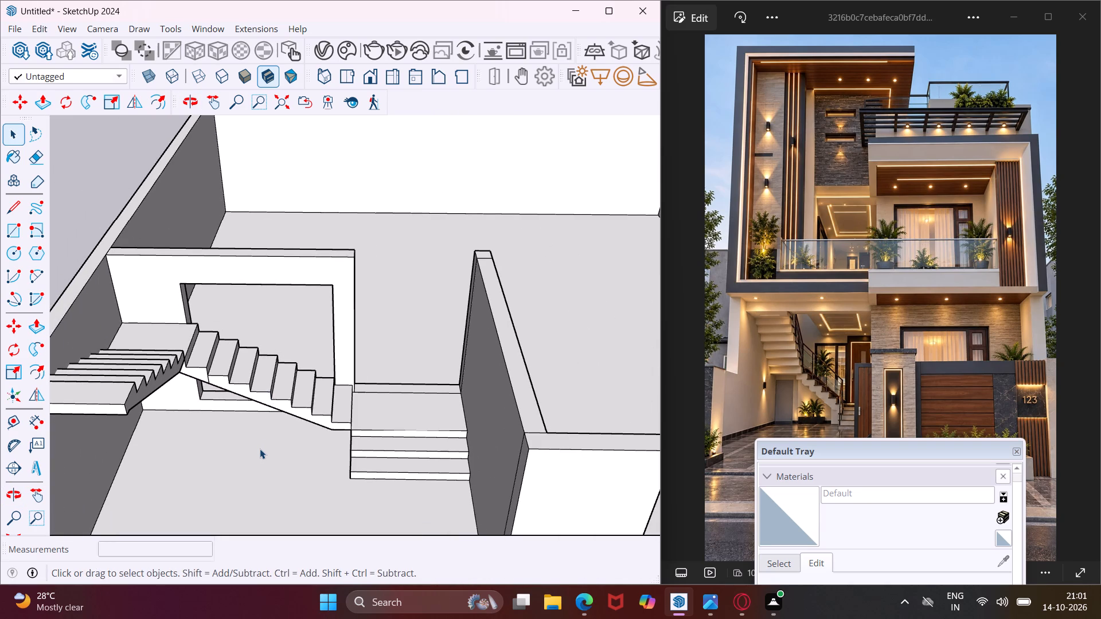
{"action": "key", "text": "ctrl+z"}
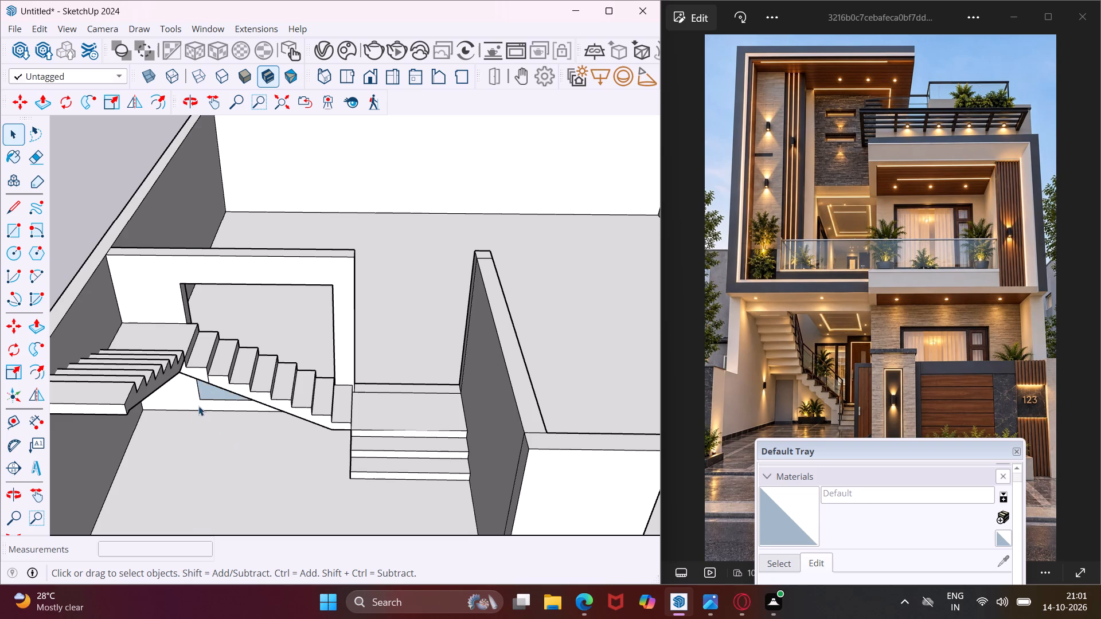
Delete the triangular leftover face of the window opening beneath the stair flight.
{"action": "scroll", "coordinate": [206, 393], "scroll_direction": "up", "scroll_amount": 3}
{"action": "left_click", "coordinate": [208, 393]}
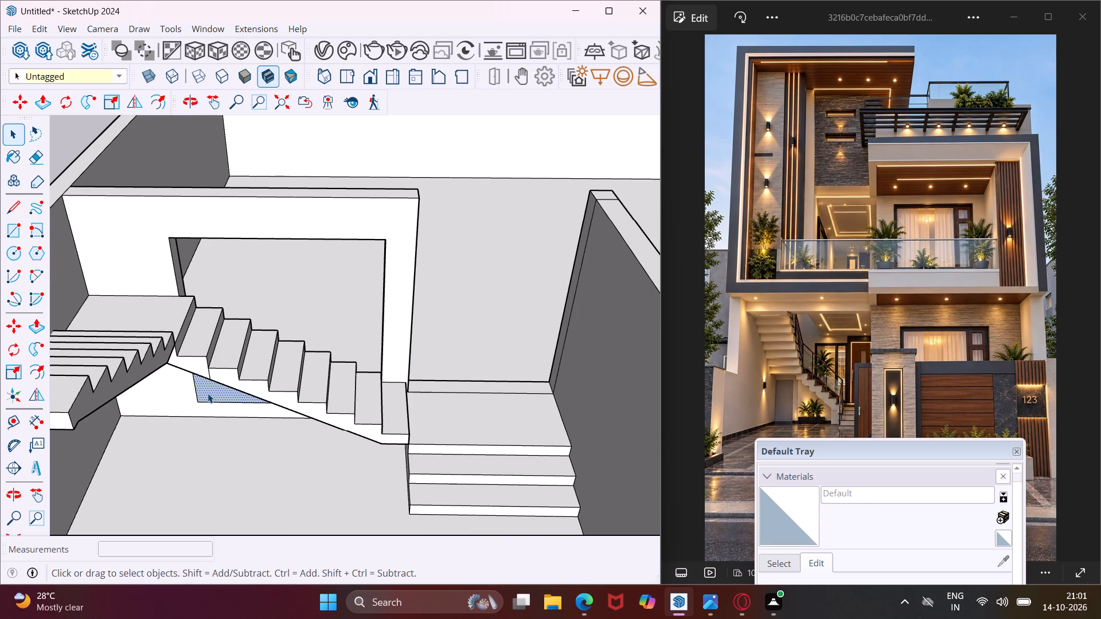
{"action": "key", "text": "Delete"}
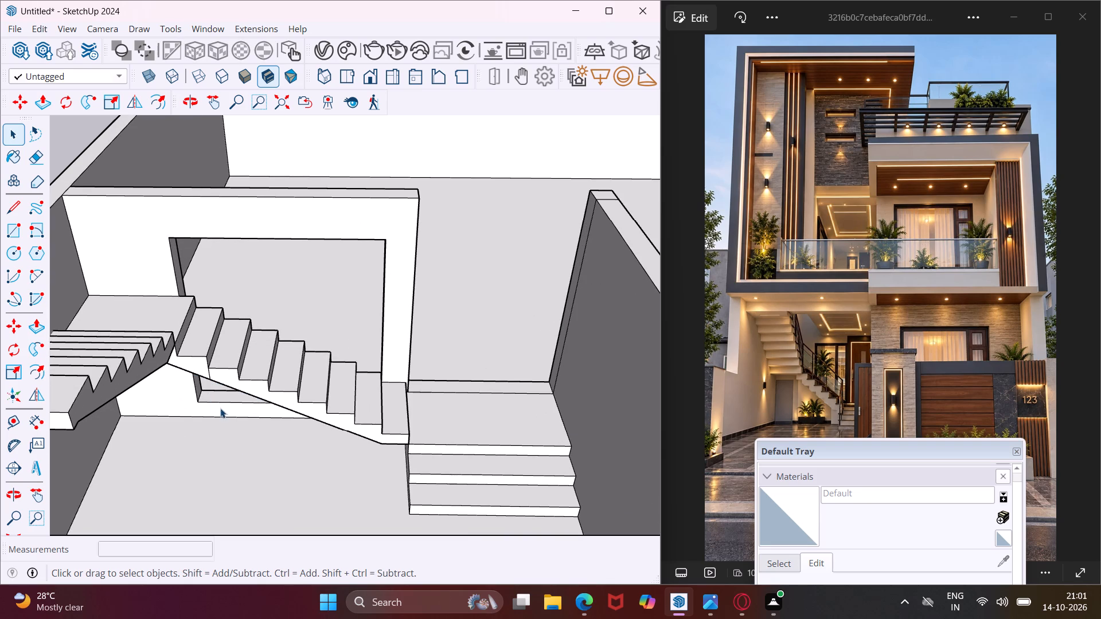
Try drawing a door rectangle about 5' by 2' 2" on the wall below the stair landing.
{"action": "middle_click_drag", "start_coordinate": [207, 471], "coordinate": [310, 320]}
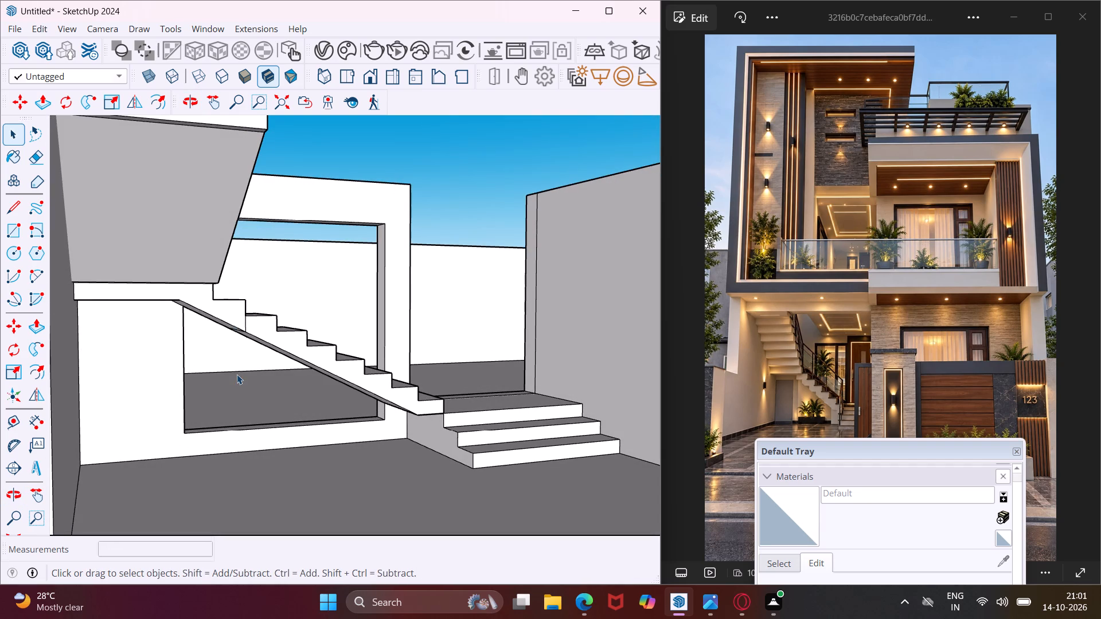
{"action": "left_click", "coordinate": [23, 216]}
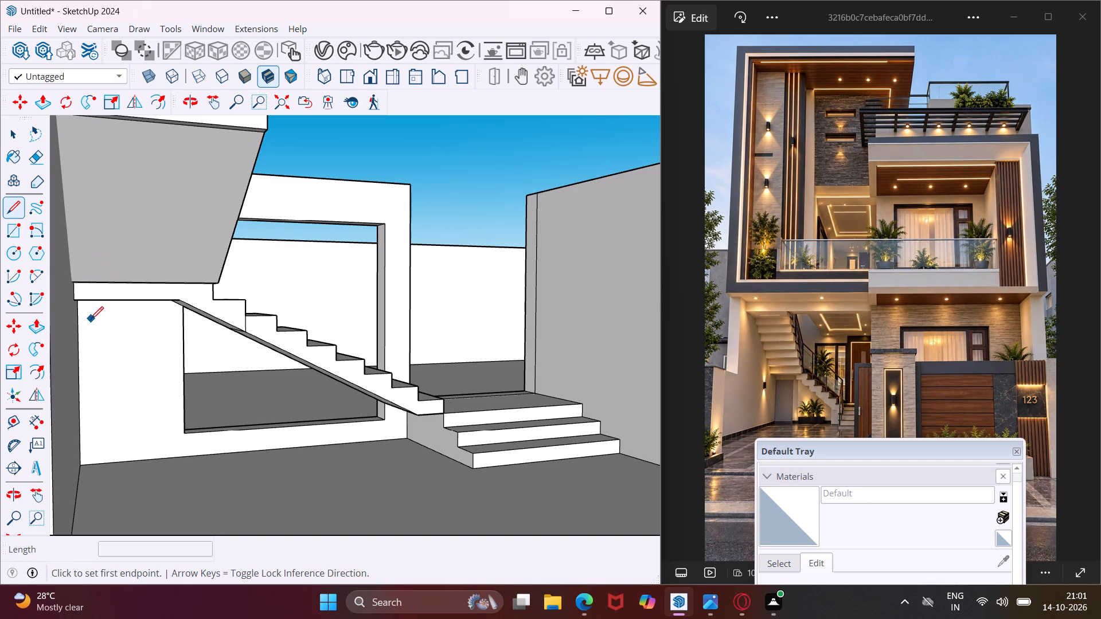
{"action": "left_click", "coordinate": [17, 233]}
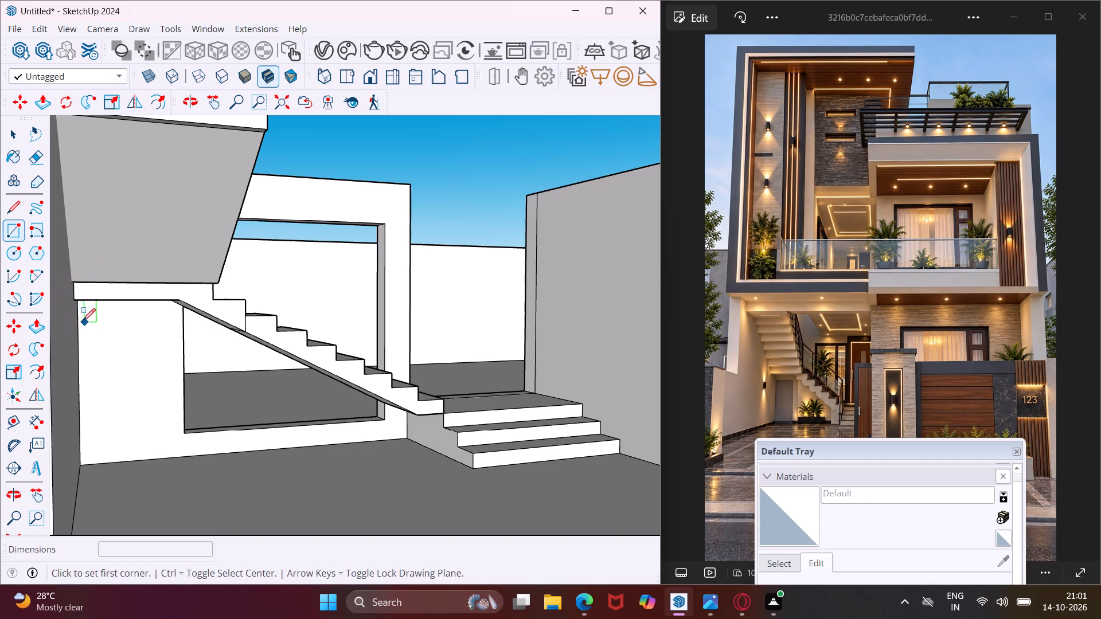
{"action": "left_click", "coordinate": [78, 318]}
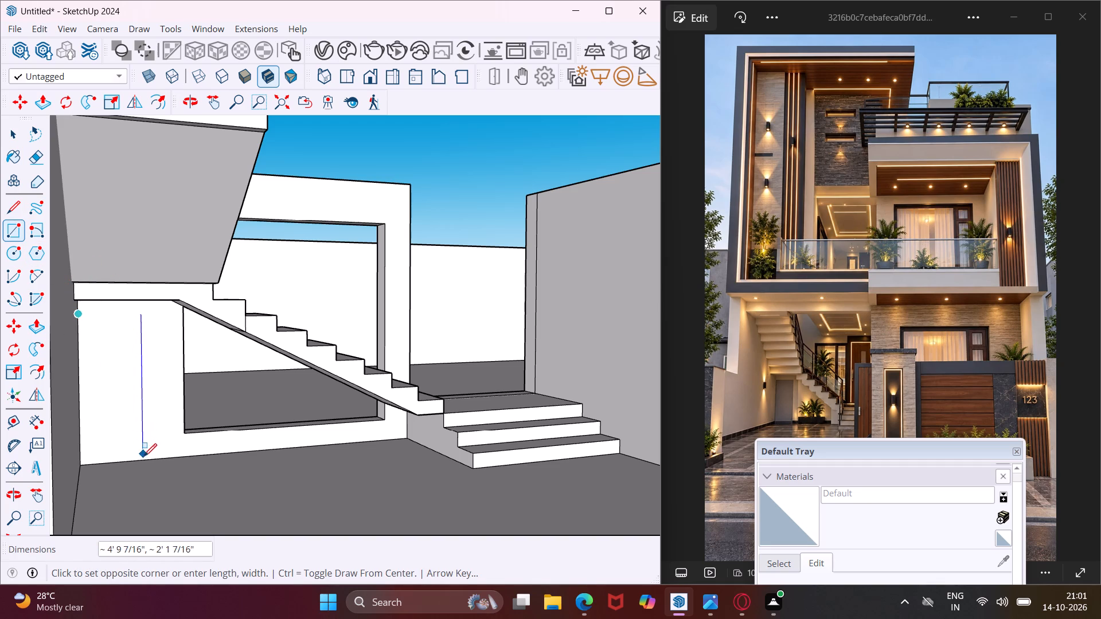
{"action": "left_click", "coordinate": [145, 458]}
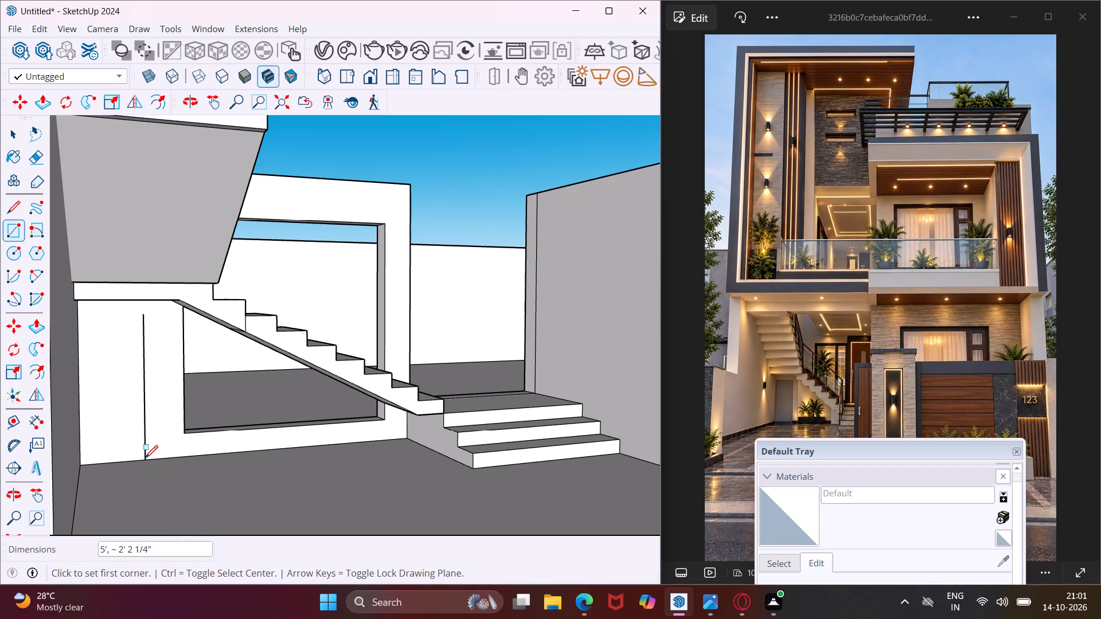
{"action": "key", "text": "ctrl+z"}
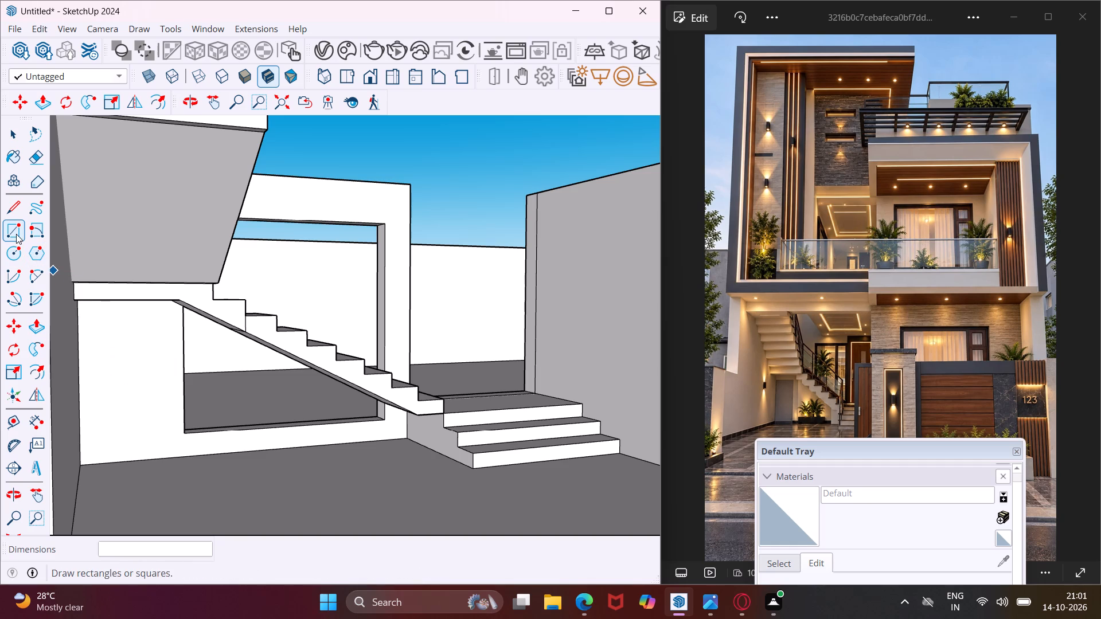
Draw a door rectangle about 4' 9" high by 2' wide below the stair landing, from the side-wall corner down to the floor.
{"action": "left_click", "coordinate": [16, 234]}
{"action": "left_click", "coordinate": [77, 324]}
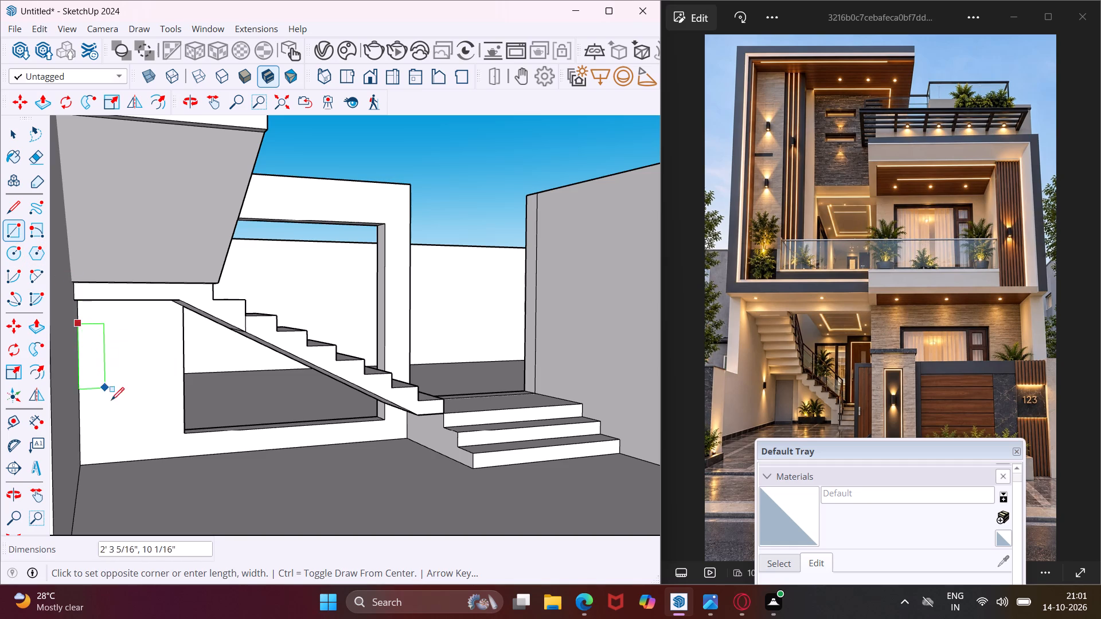
{"action": "left_click", "coordinate": [143, 460]}
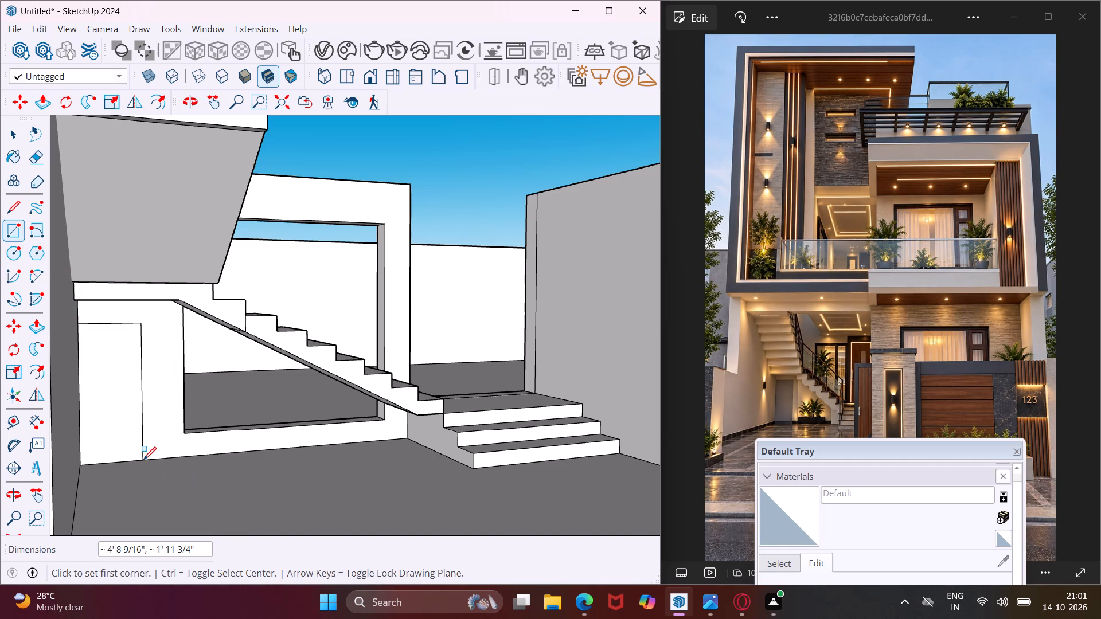
{"action": "key", "text": "Escape"}
{"action": "key", "text": "space"}
Draw a vertical rotated rectangle 40' long and 1' high along the outer top edge of the back wall.
{"action": "scroll", "coordinate": [124, 414], "scroll_direction": "down", "scroll_amount": 4}
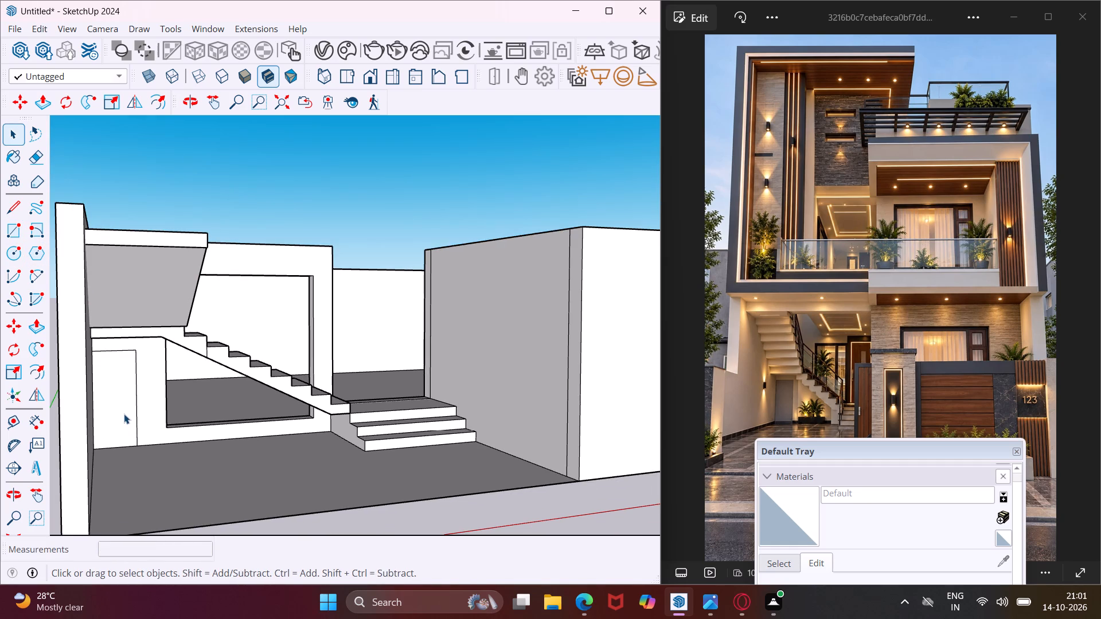
{"action": "scroll", "coordinate": [158, 429], "scroll_direction": "down", "scroll_amount": 3}
{"action": "middle_click_drag", "start_coordinate": [228, 418], "coordinate": [214, 434]}
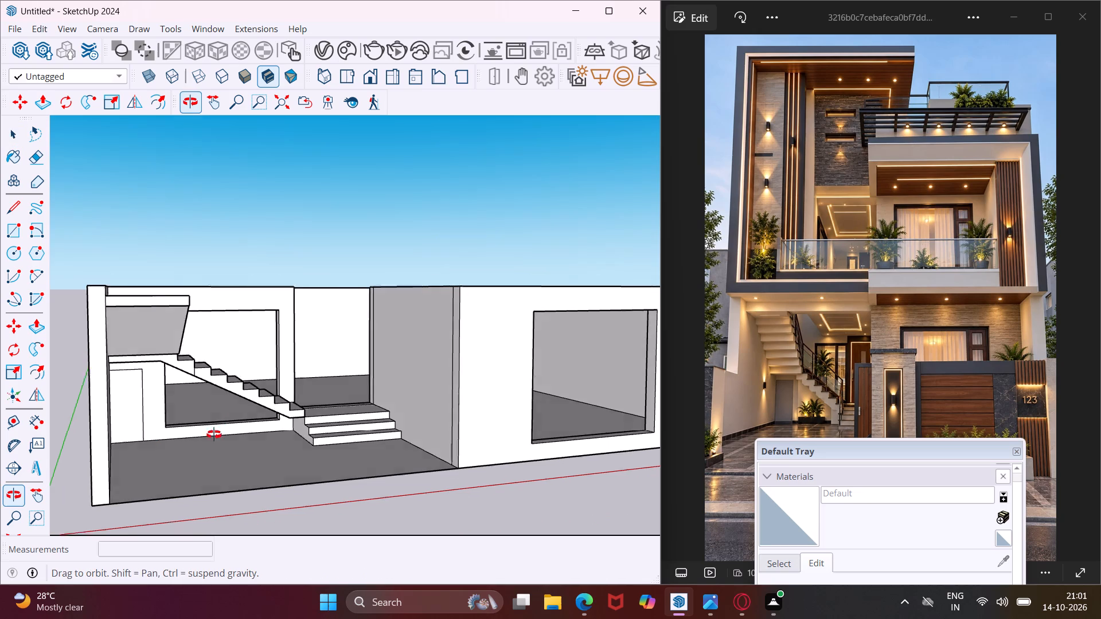
{"action": "middle_click_drag", "start_coordinate": [214, 434], "coordinate": [131, 481]}
{"action": "middle_click_drag", "start_coordinate": [276, 413], "coordinate": [130, 424]}
{"action": "middle_click_drag", "start_coordinate": [348, 359], "coordinate": [220, 378]}
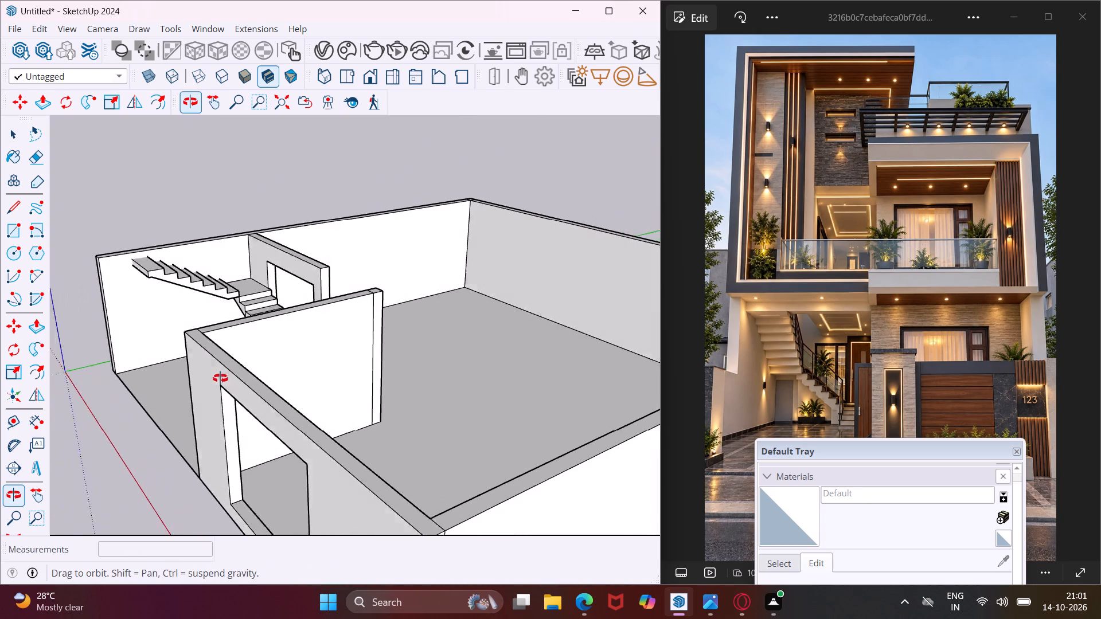
{"action": "middle_click_drag", "start_coordinate": [220, 378], "coordinate": [205, 378]}
{"action": "scroll", "coordinate": [205, 378], "scroll_direction": "down", "scroll_amount": 3}
{"action": "middle_click_drag", "start_coordinate": [347, 378], "coordinate": [291, 387]}
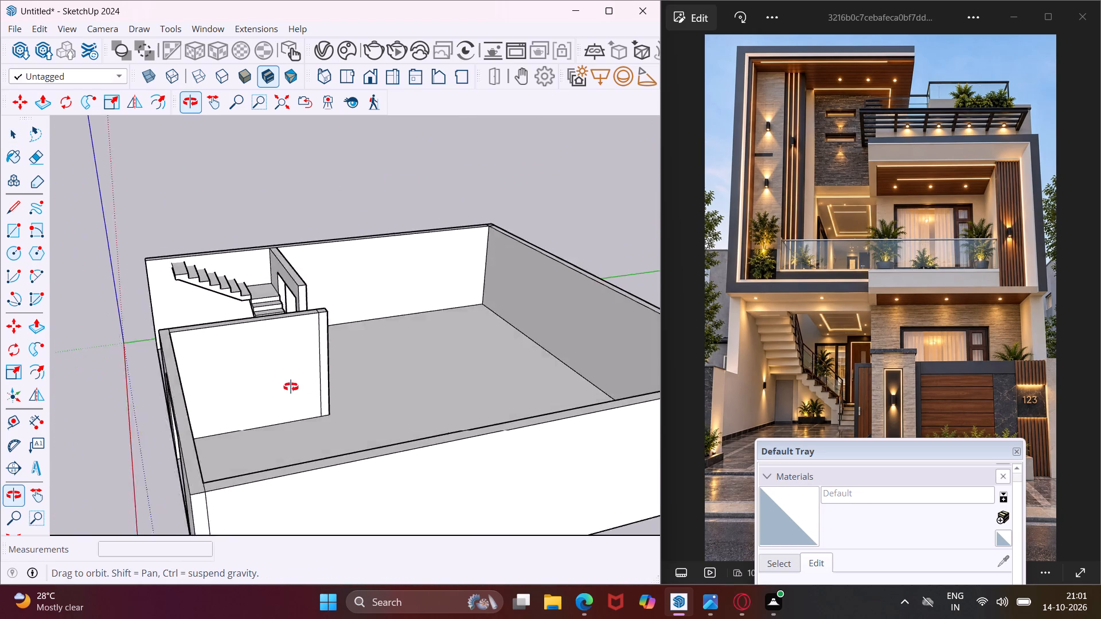
{"action": "middle_click_drag", "start_coordinate": [291, 387], "coordinate": [265, 386]}
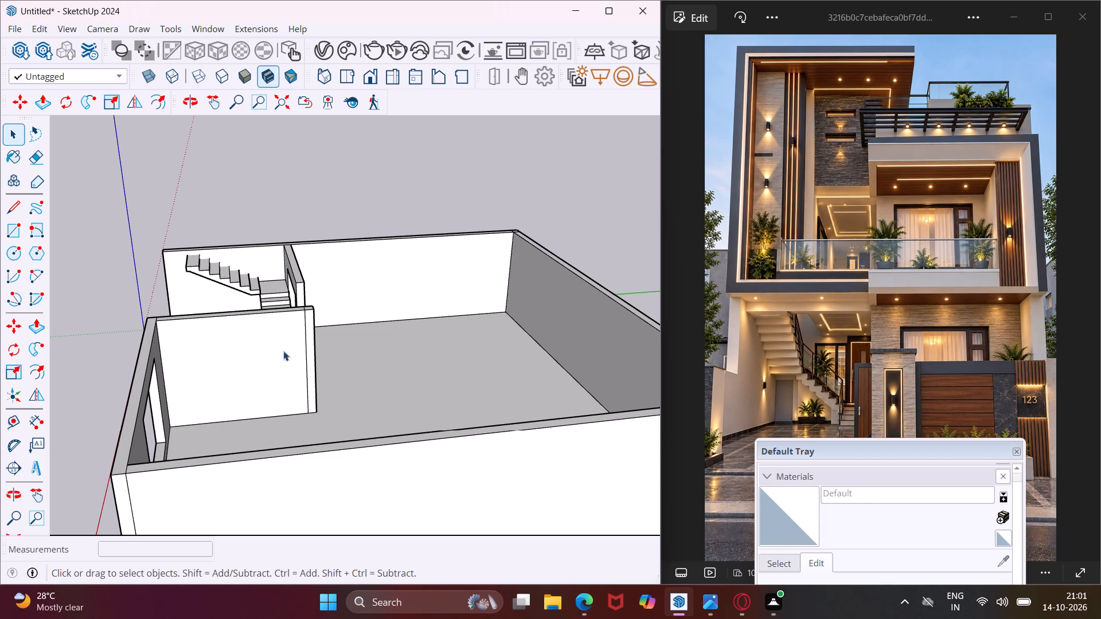
{"action": "left_click", "coordinate": [31, 224]}
{"action": "scroll", "coordinate": [516, 227], "scroll_direction": "up", "scroll_amount": 5}
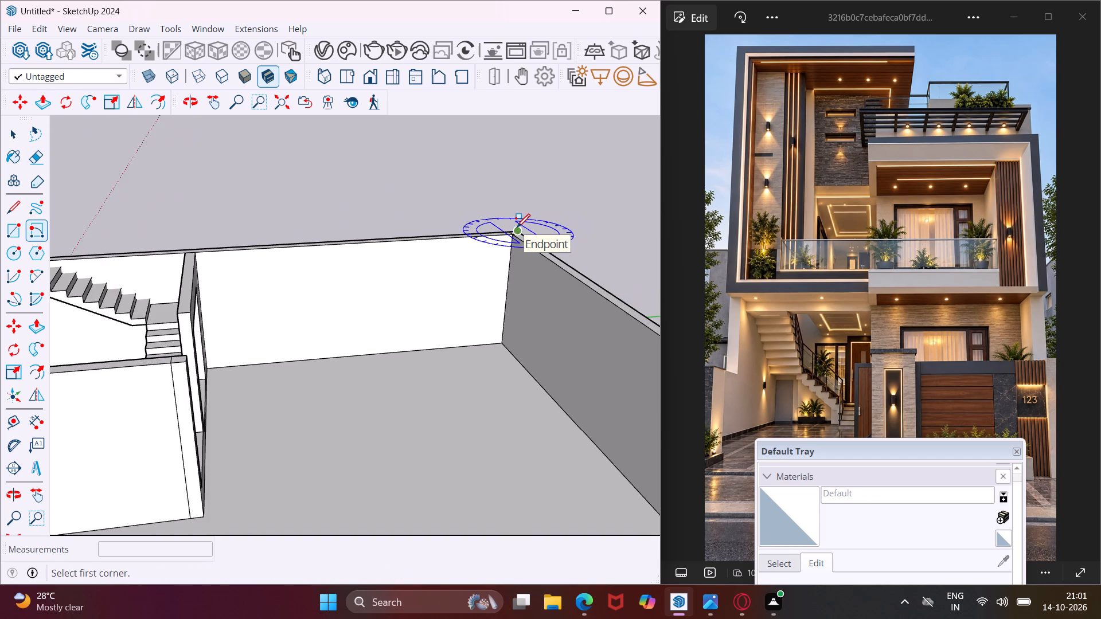
{"action": "scroll", "coordinate": [516, 227], "scroll_direction": "up", "scroll_amount": 9}
{"action": "left_click", "coordinate": [519, 235]}
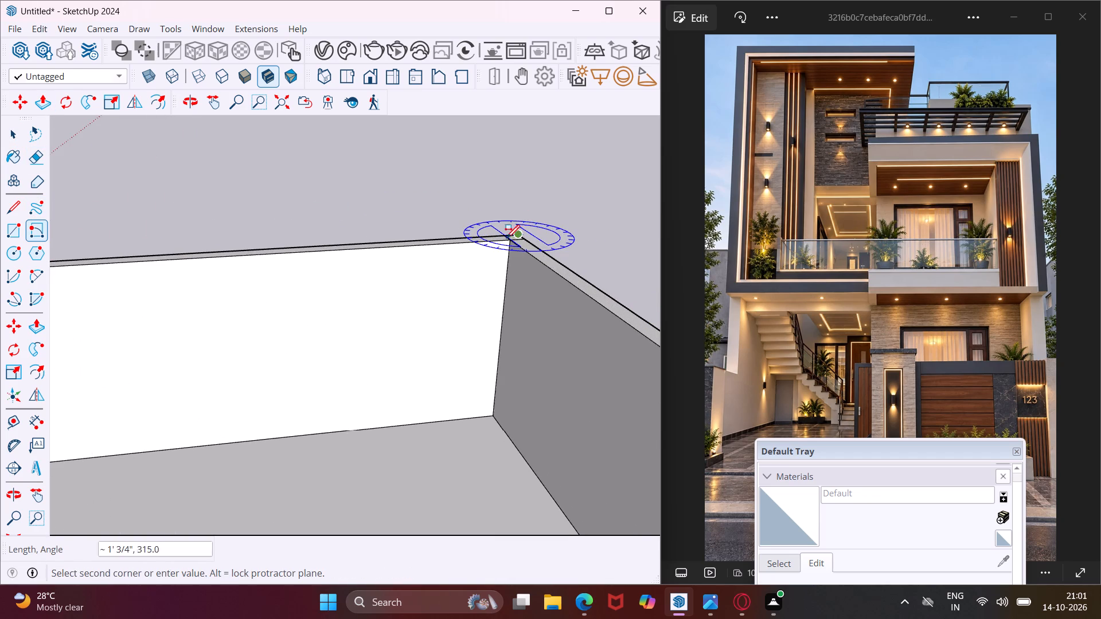
{"action": "scroll", "coordinate": [504, 238], "scroll_direction": "down", "scroll_amount": 15}
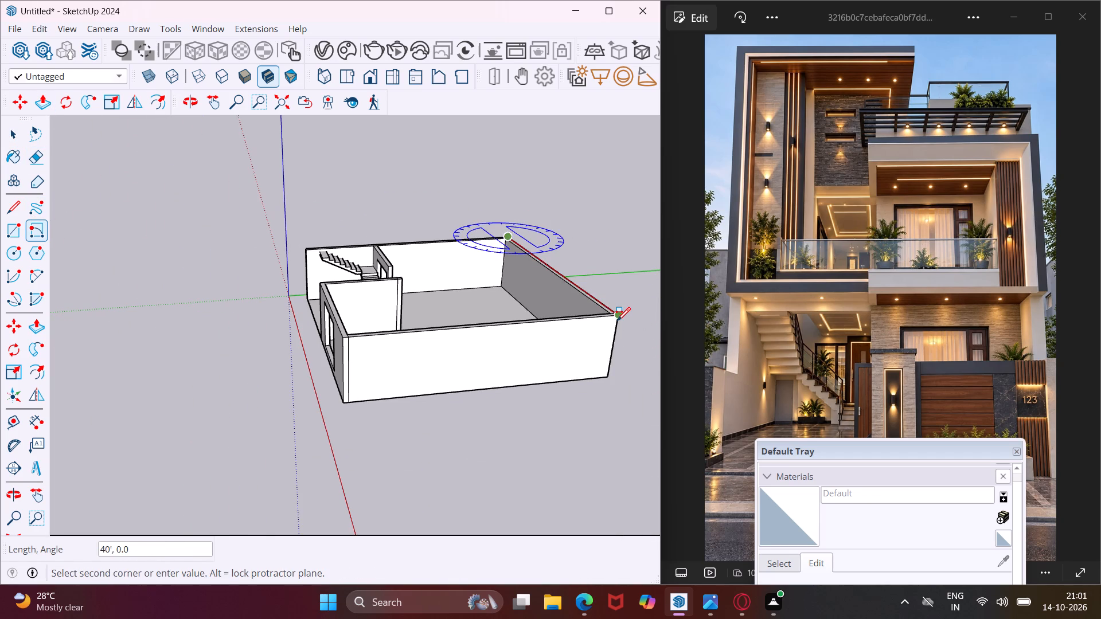
{"action": "scroll", "coordinate": [616, 320], "scroll_direction": "up", "scroll_amount": 20}
{"action": "scroll", "coordinate": [616, 320], "scroll_direction": "up", "scroll_amount": 6}
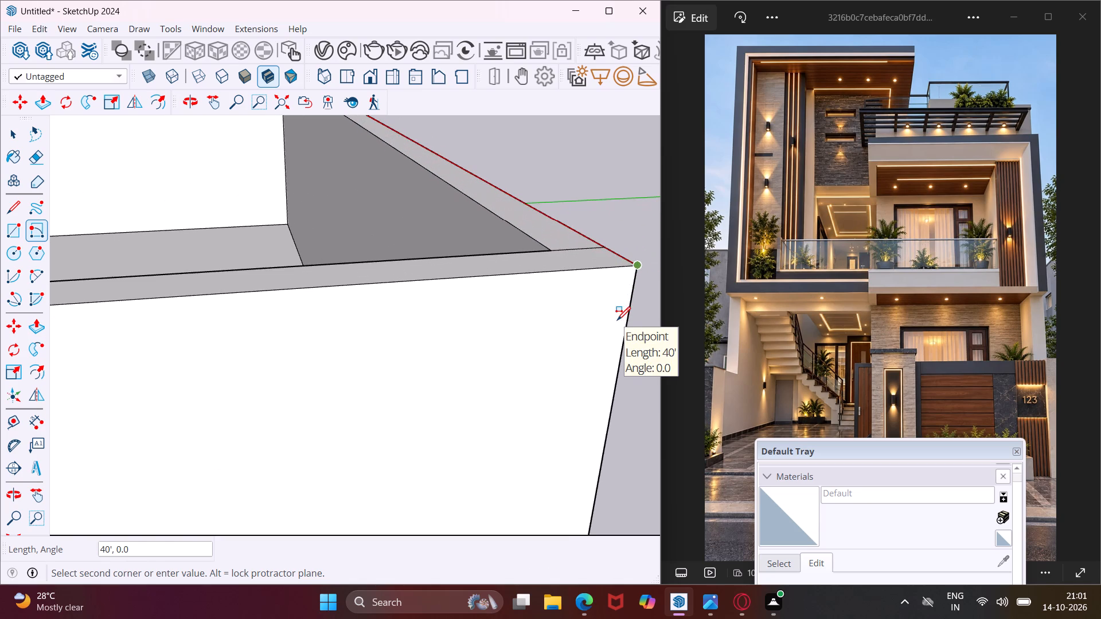
{"action": "left_click", "coordinate": [637, 265]}
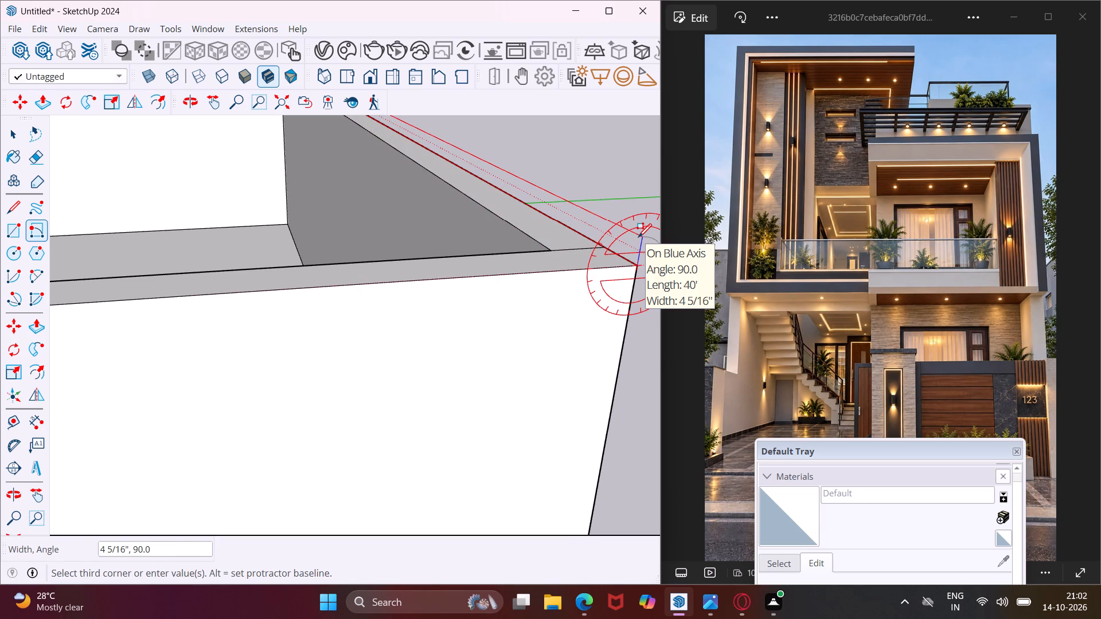
{"action": "key", "text": "1"}
{"action": "key", "text": "apostrophe"}
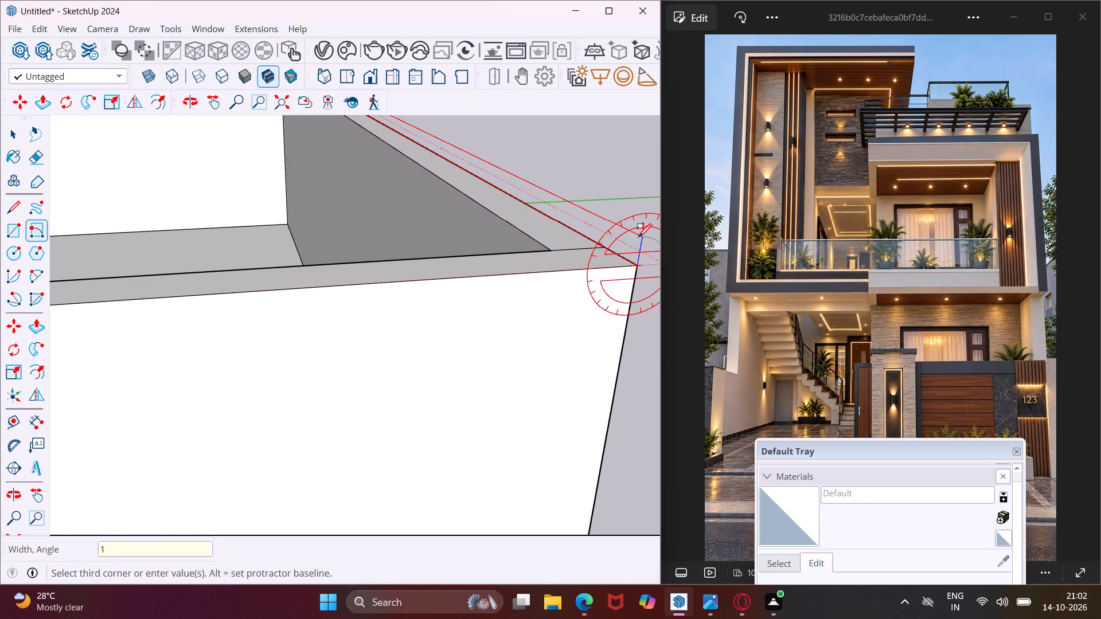
{"action": "key", "text": "Return"}
{"action": "key", "text": "Escape"}
{"action": "key", "text": "space"}
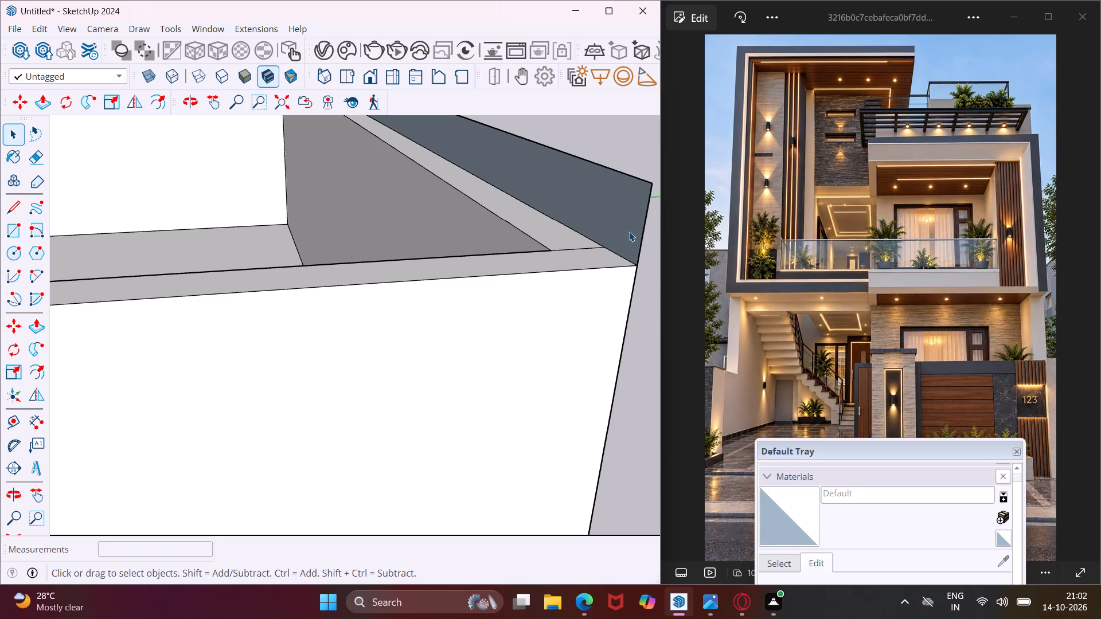
Push/Pull the 1' high strip 40' across the tops of the walls to form a flat roof slab over the ground floor.
{"action": "left_click", "coordinate": [629, 232]}
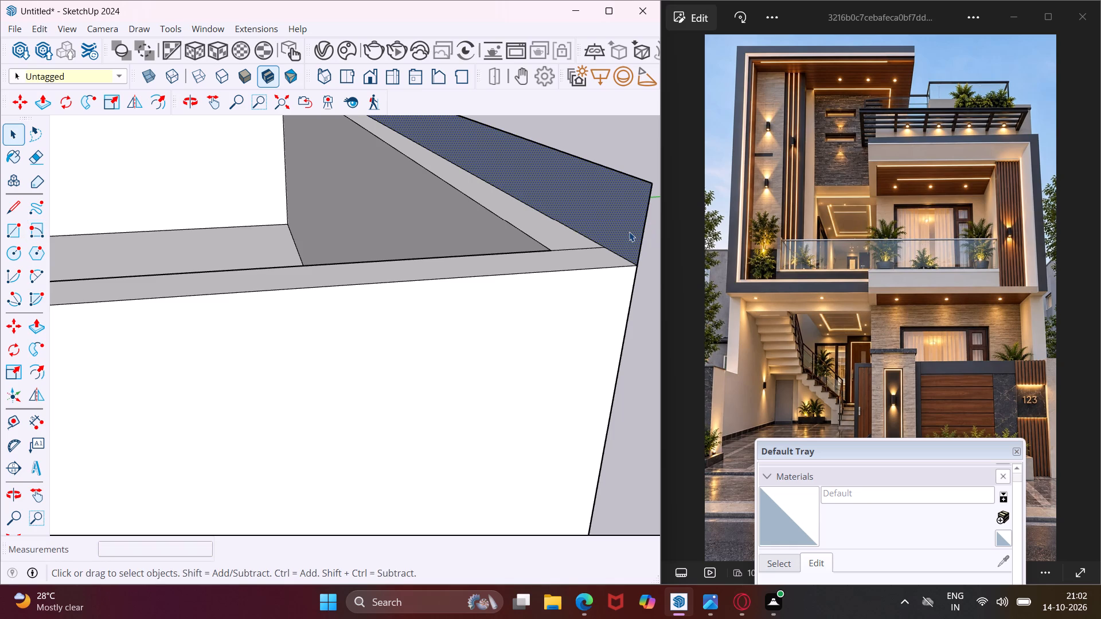
{"action": "key", "text": "p"}
{"action": "left_click", "coordinate": [629, 232]}
{"action": "scroll", "coordinate": [592, 234], "scroll_direction": "down", "scroll_amount": 6}
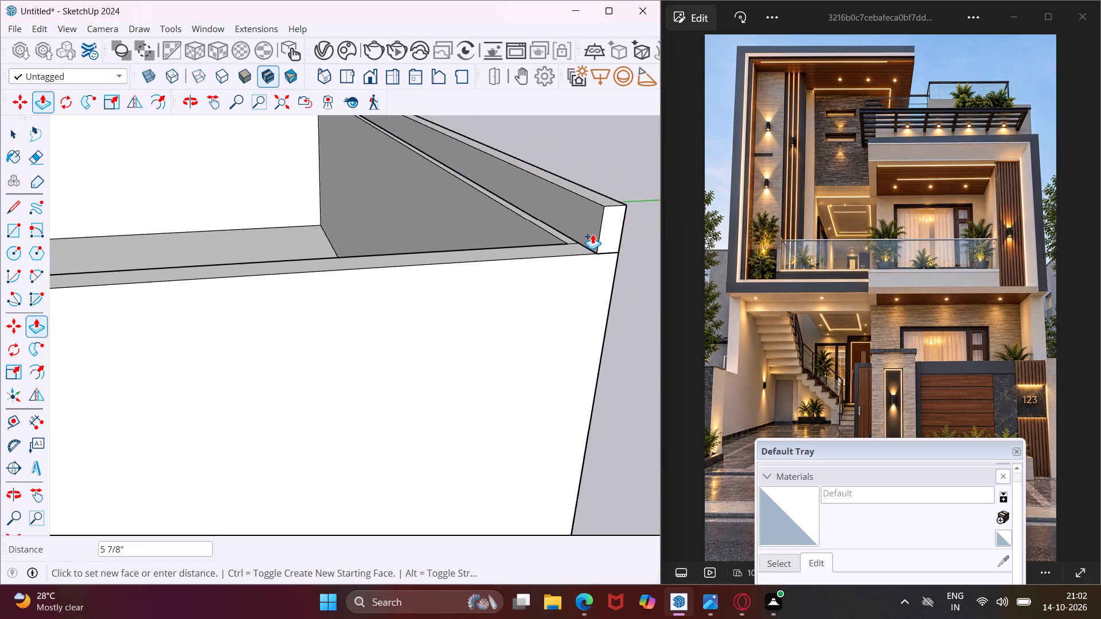
{"action": "scroll", "coordinate": [592, 234], "scroll_direction": "down", "scroll_amount": 10}
{"action": "scroll", "coordinate": [592, 234], "scroll_direction": "down", "scroll_amount": 12}
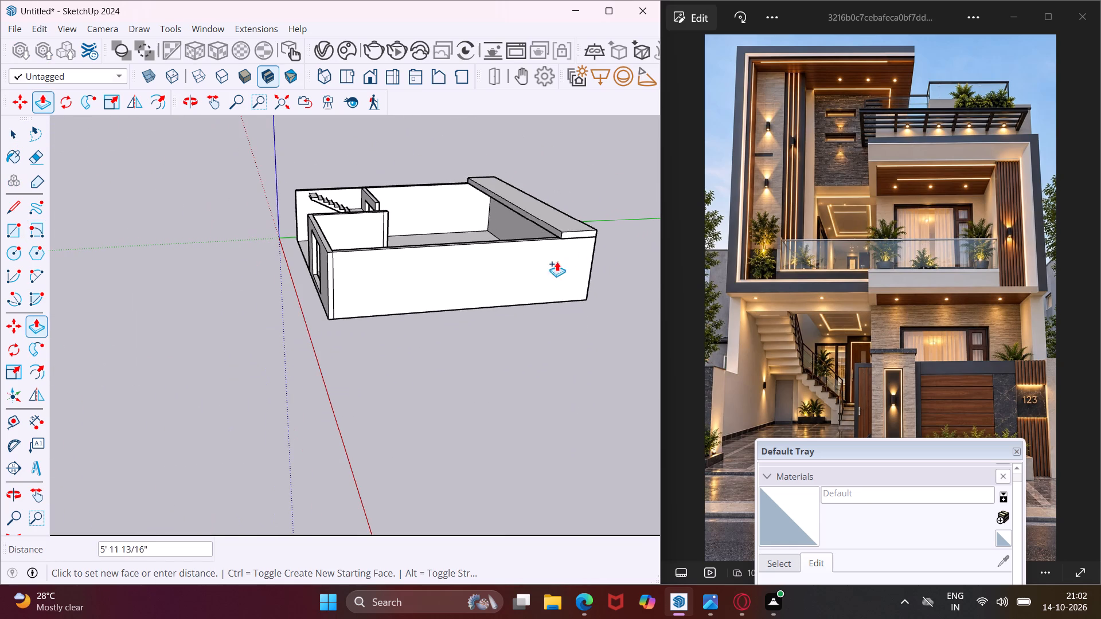
{"action": "left_click", "coordinate": [331, 275]}
Extend the slab's front edge face outward about 4' 3" to form an overhang above the front wall.
{"action": "middle_click_drag", "start_coordinate": [331, 275], "coordinate": [516, 267]}
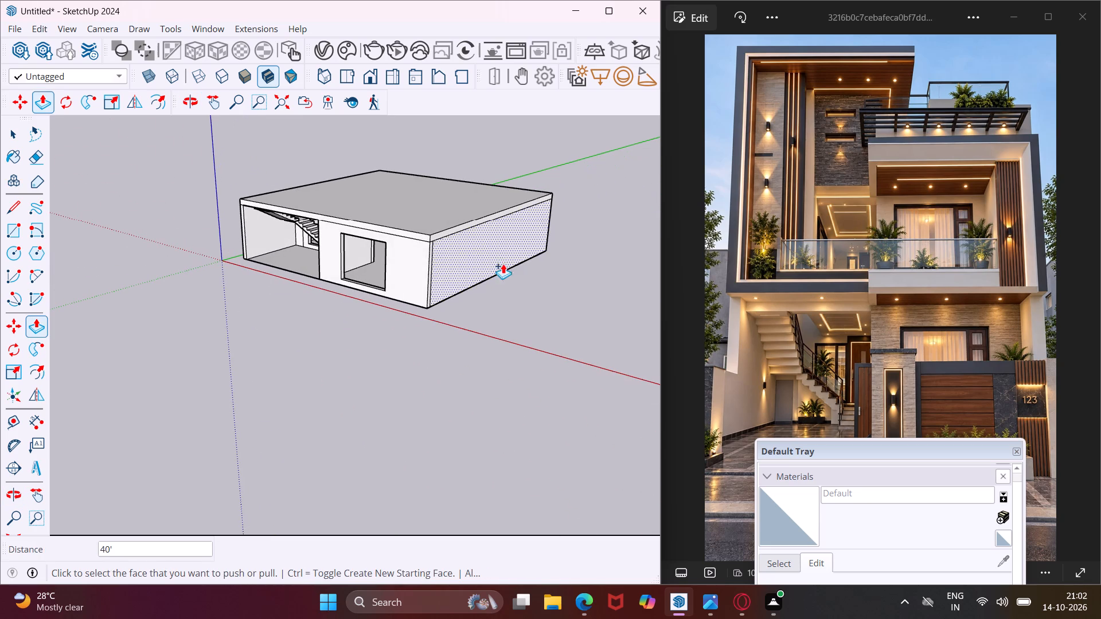
{"action": "scroll", "coordinate": [417, 232], "scroll_direction": "up", "scroll_amount": 13}
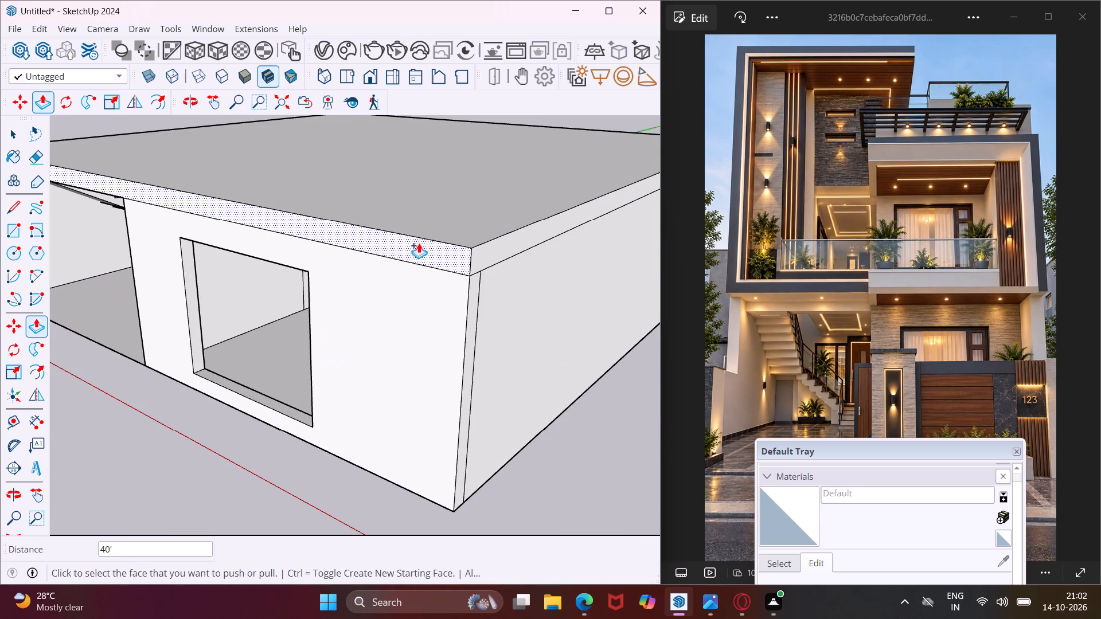
{"action": "left_click", "coordinate": [420, 244]}
{"action": "scroll", "coordinate": [378, 265], "scroll_direction": "down", "scroll_amount": 5}
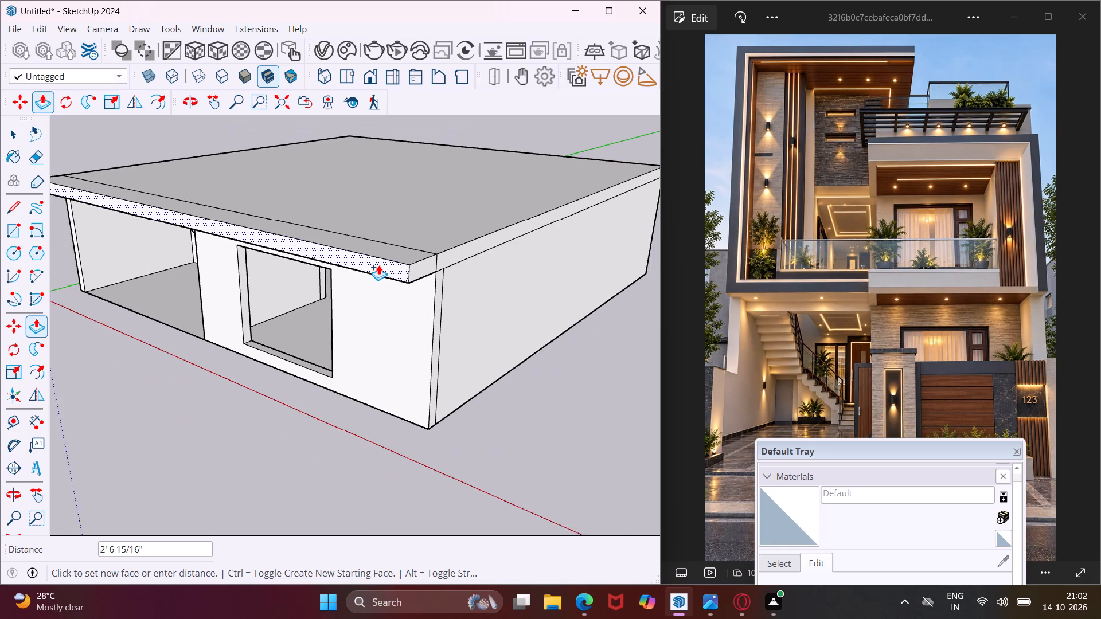
{"action": "scroll", "coordinate": [378, 265], "scroll_direction": "down", "scroll_amount": 1}
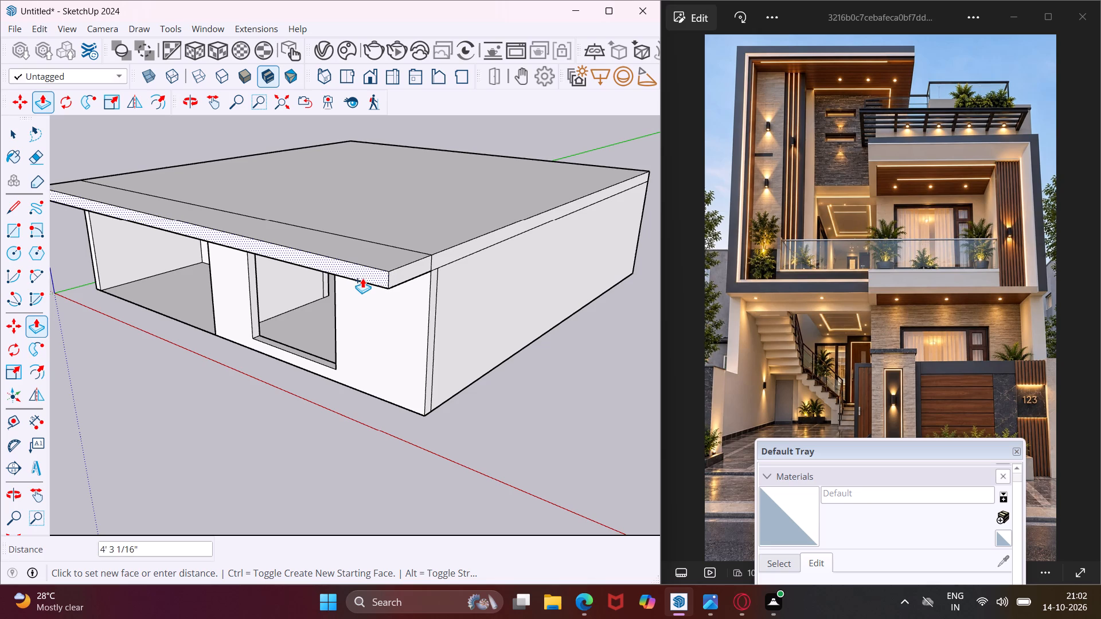
{"action": "left_click", "coordinate": [362, 278]}
{"action": "key", "text": "Escape"}
{"action": "key", "text": "space"}
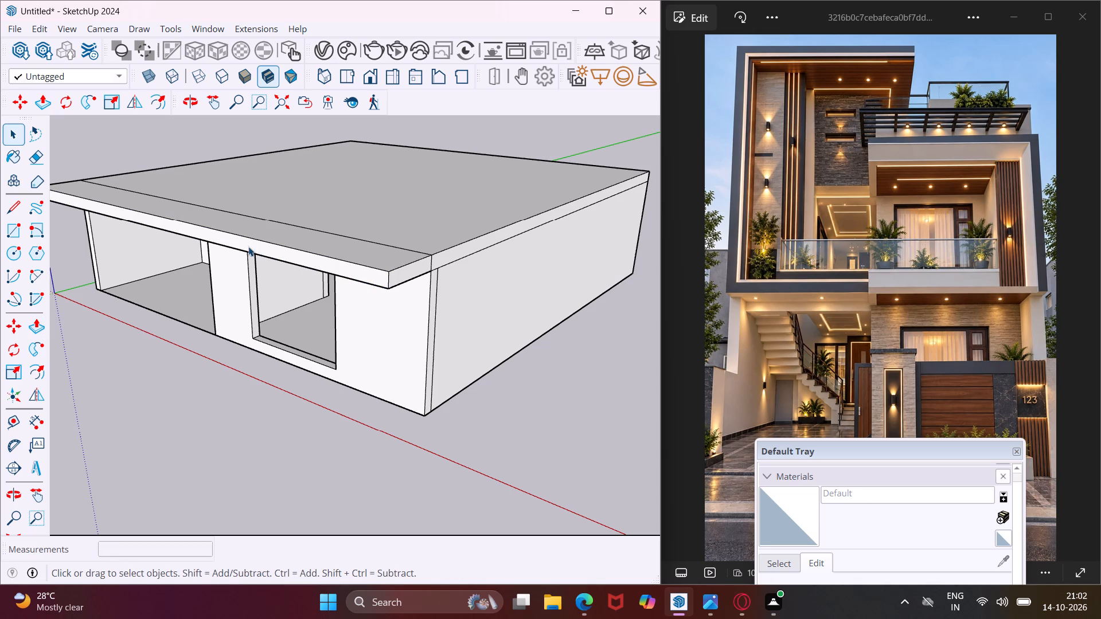
Split the slab's front edge face with a vertical 1' line above the corner between the open stair bay and the window wall.
{"action": "middle_click_drag", "start_coordinate": [213, 232], "coordinate": [456, 232]}
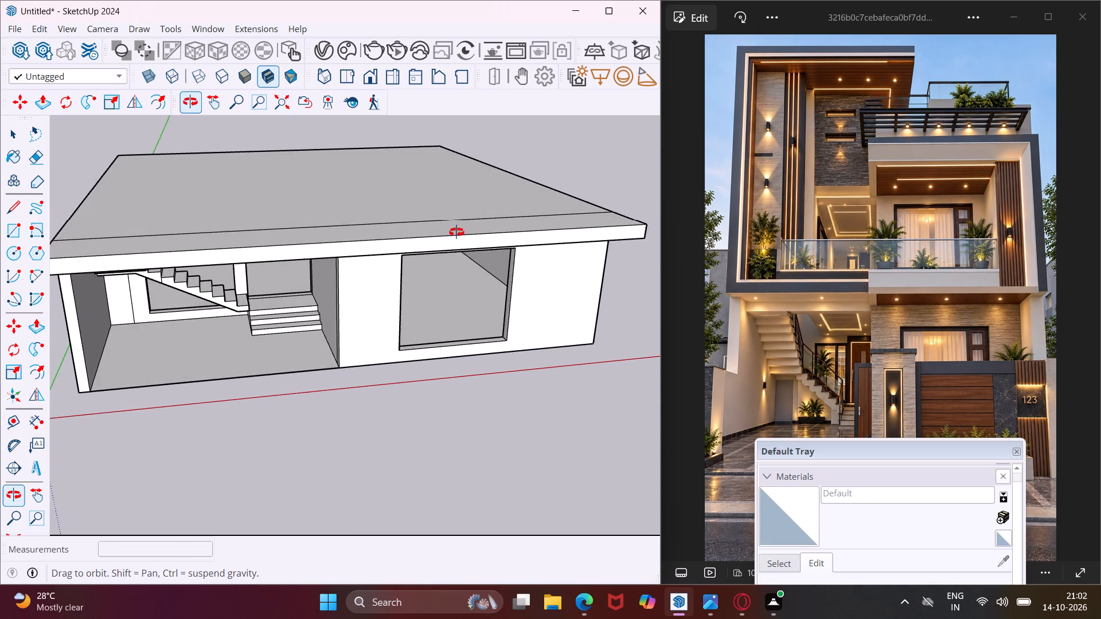
{"action": "middle_click_drag", "start_coordinate": [456, 232], "coordinate": [440, 247]}
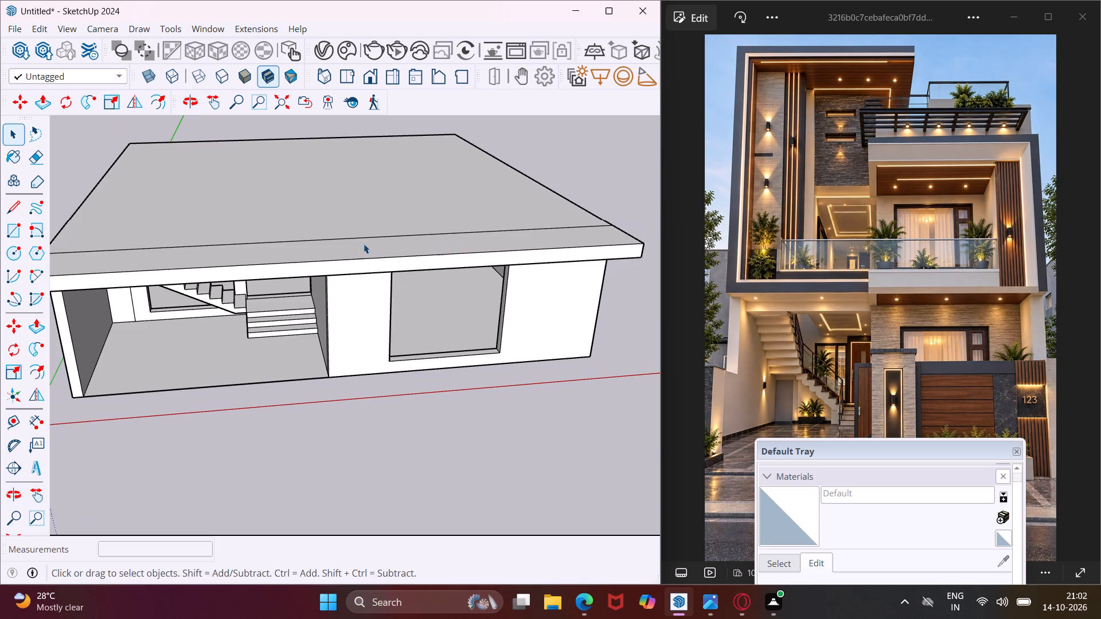
{"action": "left_click", "coordinate": [20, 199]}
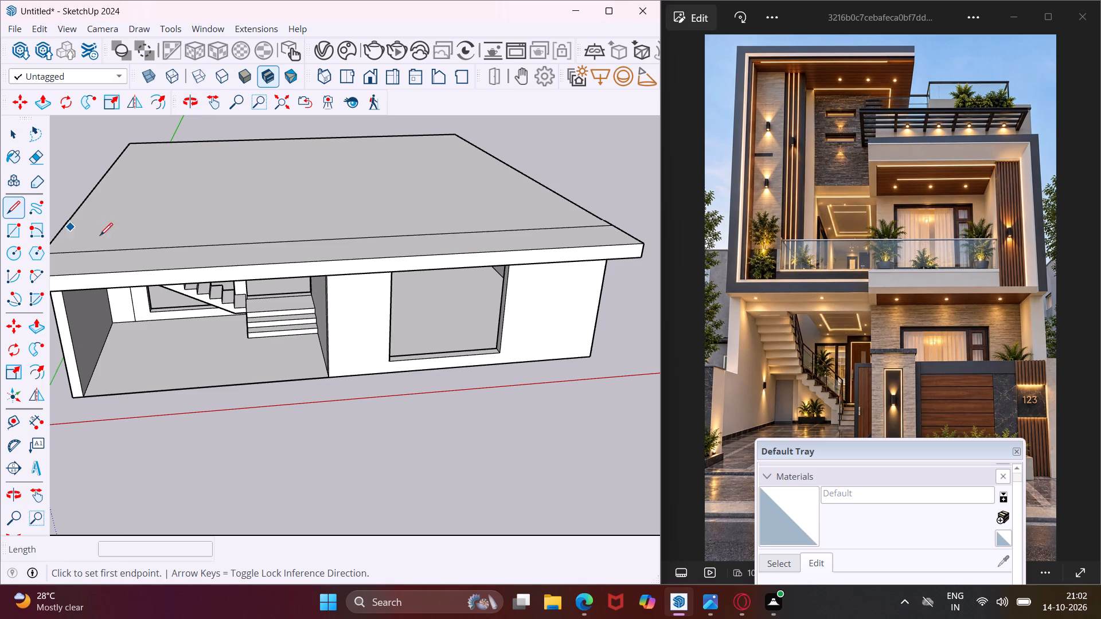
{"action": "middle_click_drag", "start_coordinate": [217, 288], "coordinate": [199, 206]}
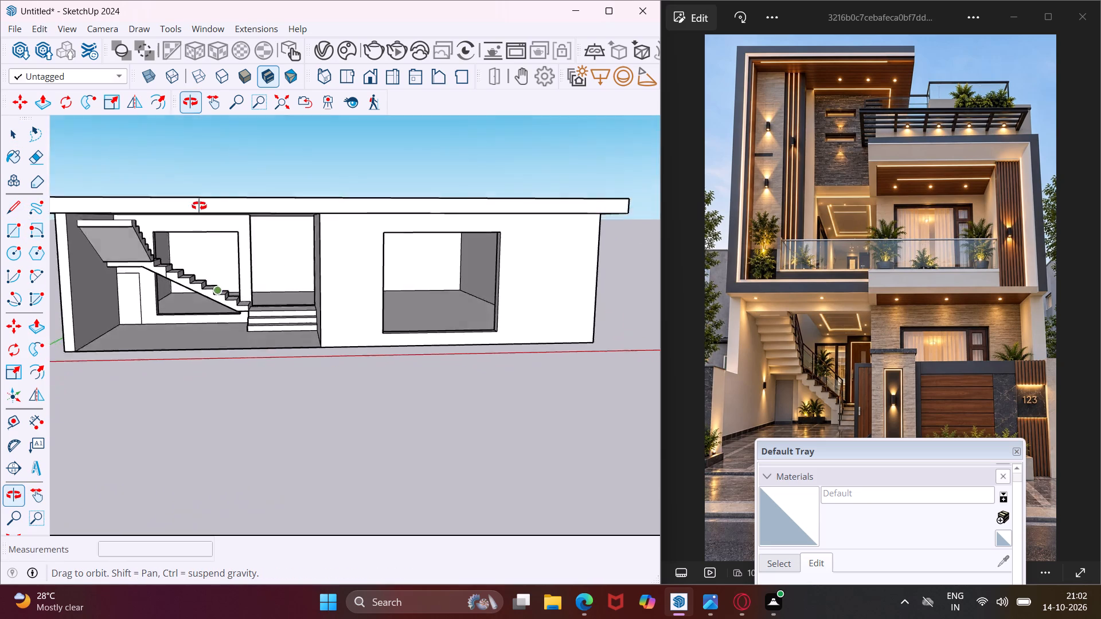
{"action": "middle_click_drag", "start_coordinate": [199, 206], "coordinate": [199, 167]}
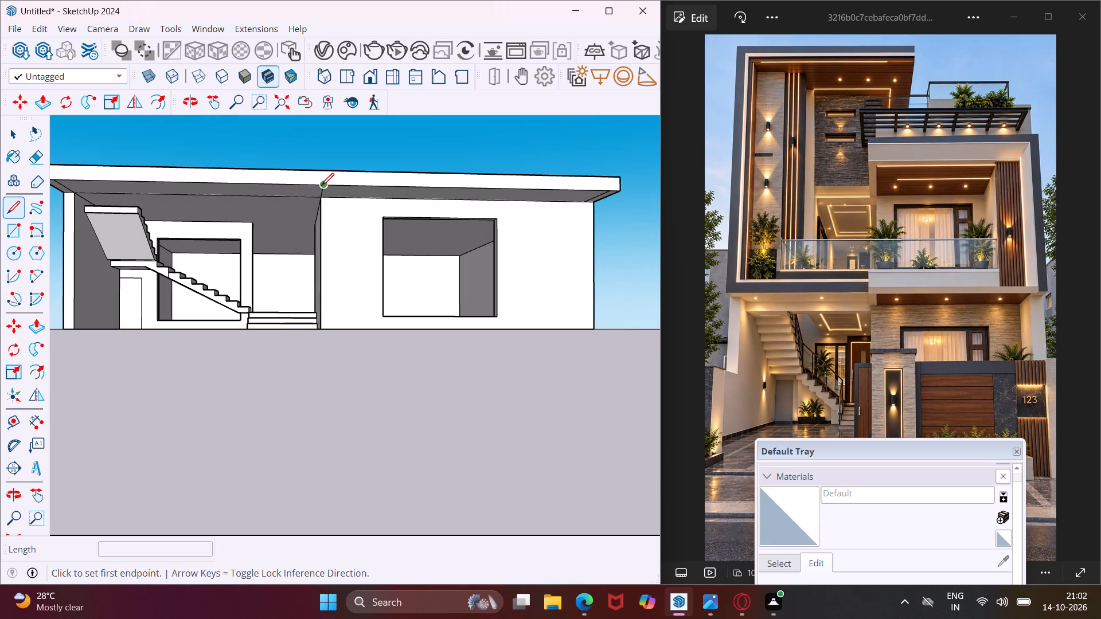
{"action": "left_click", "coordinate": [321, 186]}
{"action": "left_click", "coordinate": [323, 170]}
{"action": "key", "text": "Escape"}
{"action": "key", "text": "space"}
Push the front slab face above the open stair bay back about 6" so that the part above the window projects.
{"action": "middle_click_drag", "start_coordinate": [322, 170], "coordinate": [398, 267]}
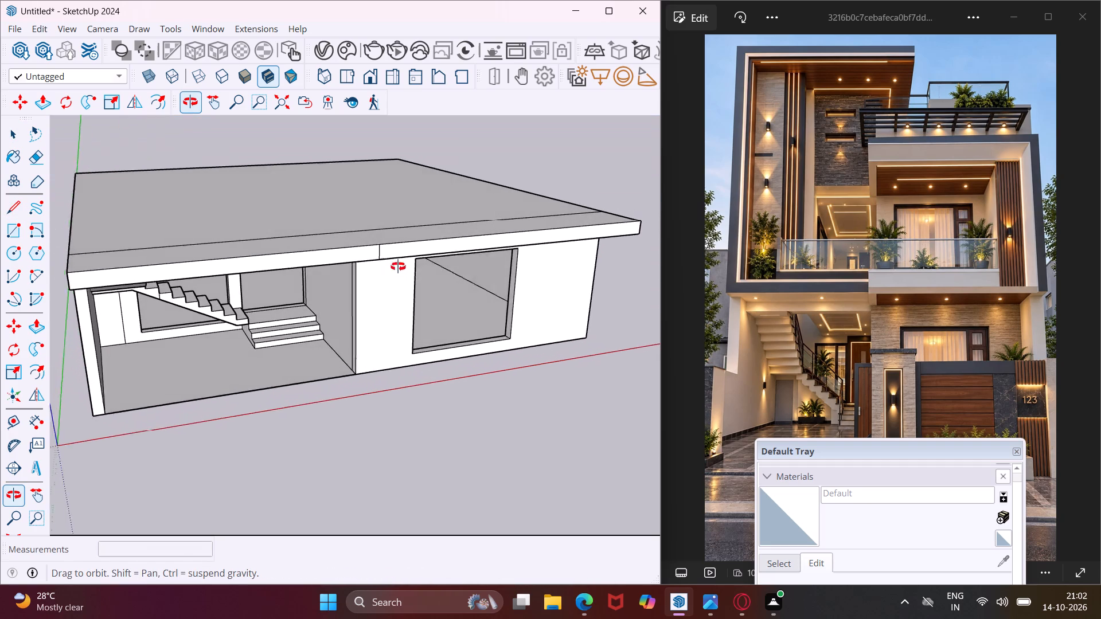
{"action": "middle_click_drag", "start_coordinate": [398, 267], "coordinate": [434, 276]}
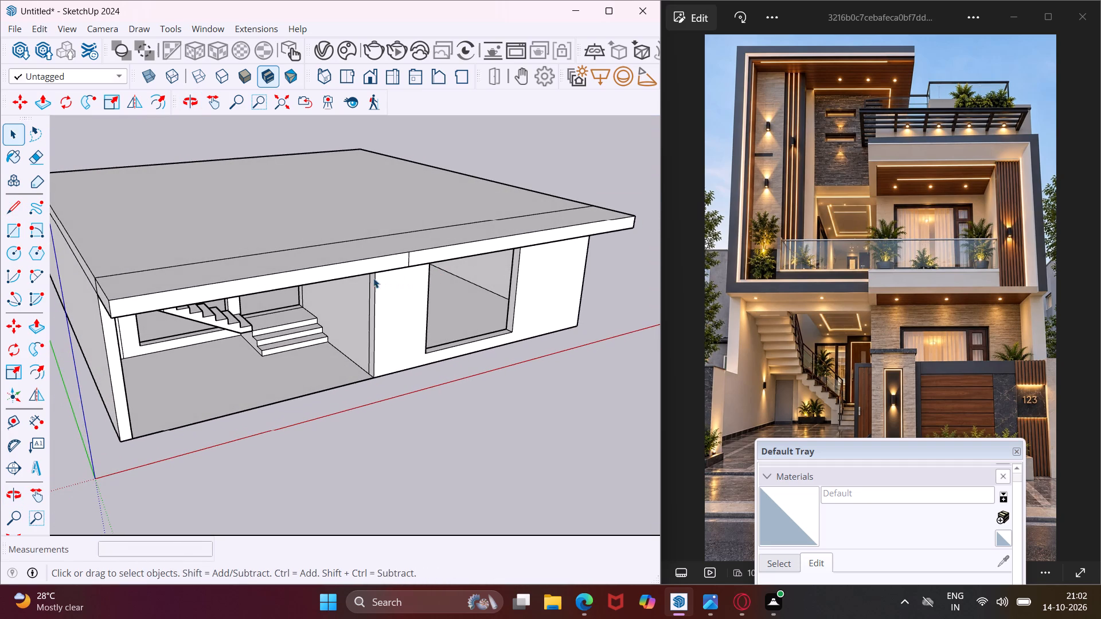
{"action": "scroll", "coordinate": [357, 270], "scroll_direction": "up", "scroll_amount": 4}
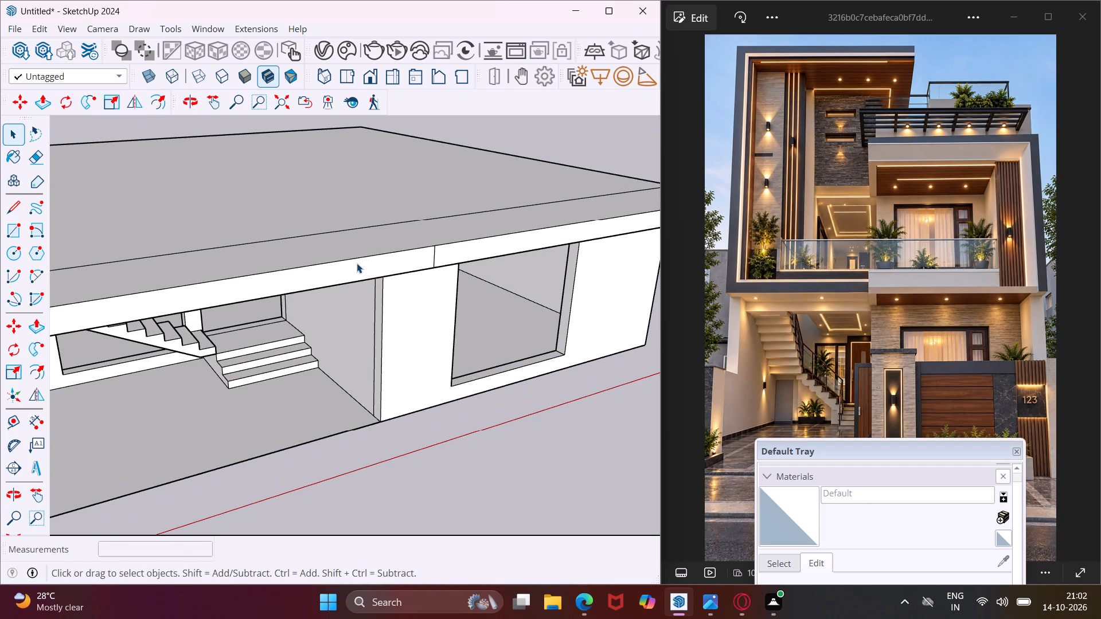
{"action": "middle_click_drag", "start_coordinate": [354, 264], "coordinate": [227, 270]}
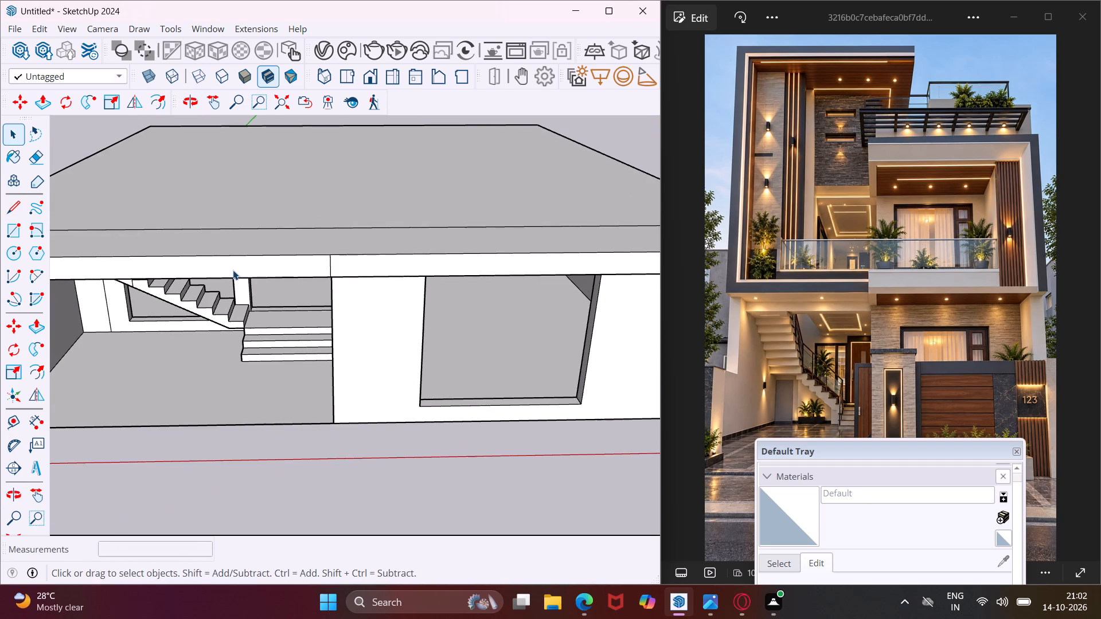
{"action": "middle_click_drag", "start_coordinate": [237, 269], "coordinate": [382, 268]}
{"action": "scroll", "coordinate": [369, 275], "scroll_direction": "up", "scroll_amount": 3}
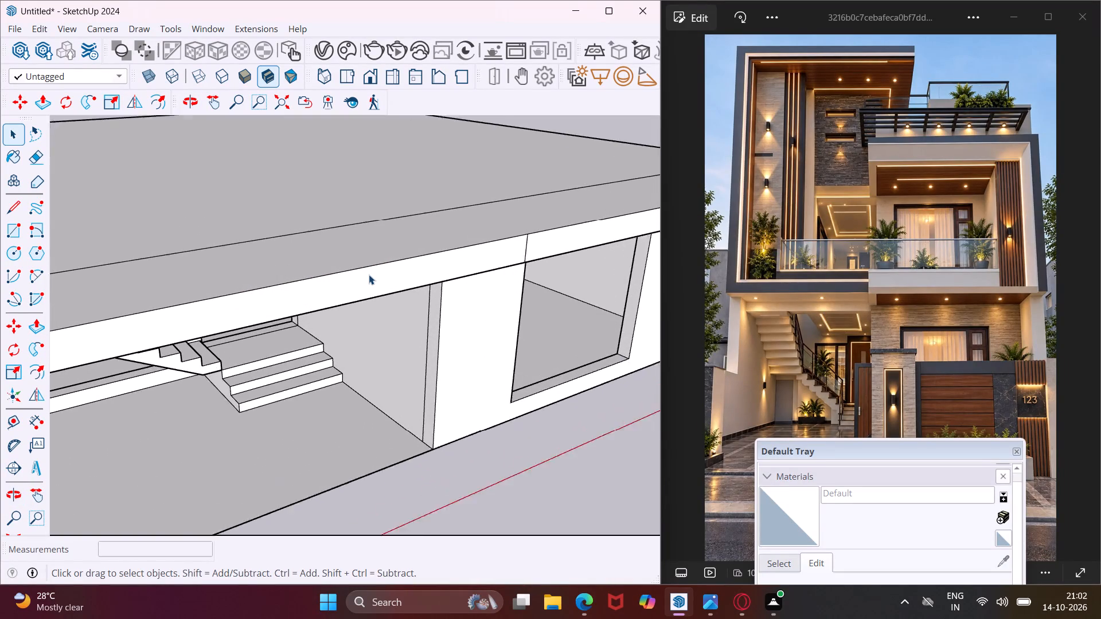
{"action": "scroll", "coordinate": [369, 275], "scroll_direction": "up", "scroll_amount": 5}
{"action": "left_click", "coordinate": [365, 290]}
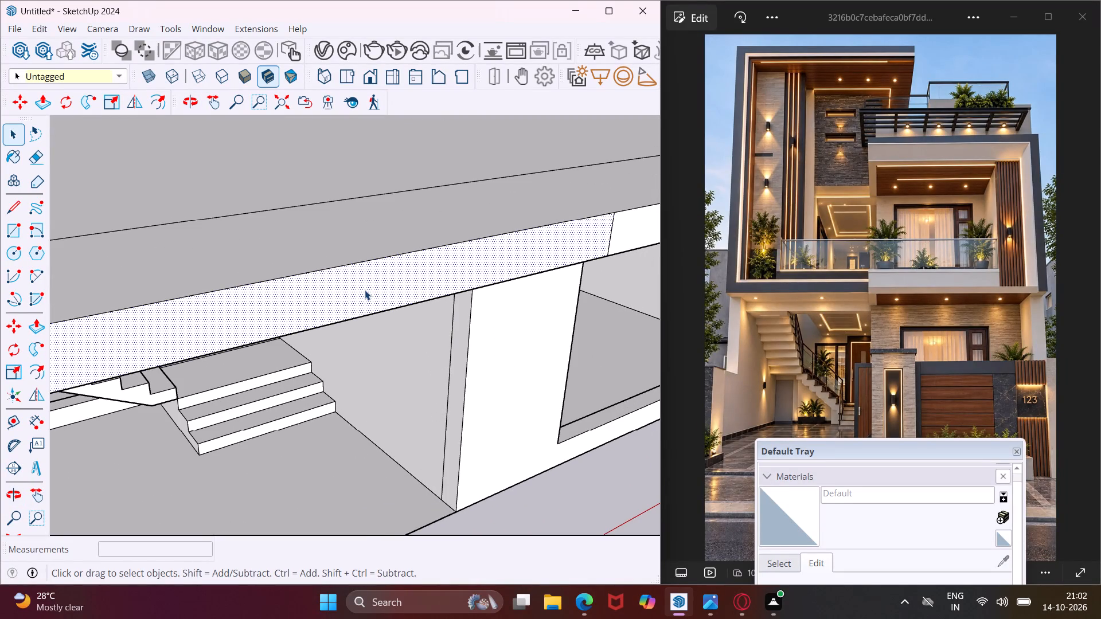
{"action": "key", "text": "p"}
{"action": "left_click", "coordinate": [365, 290]}
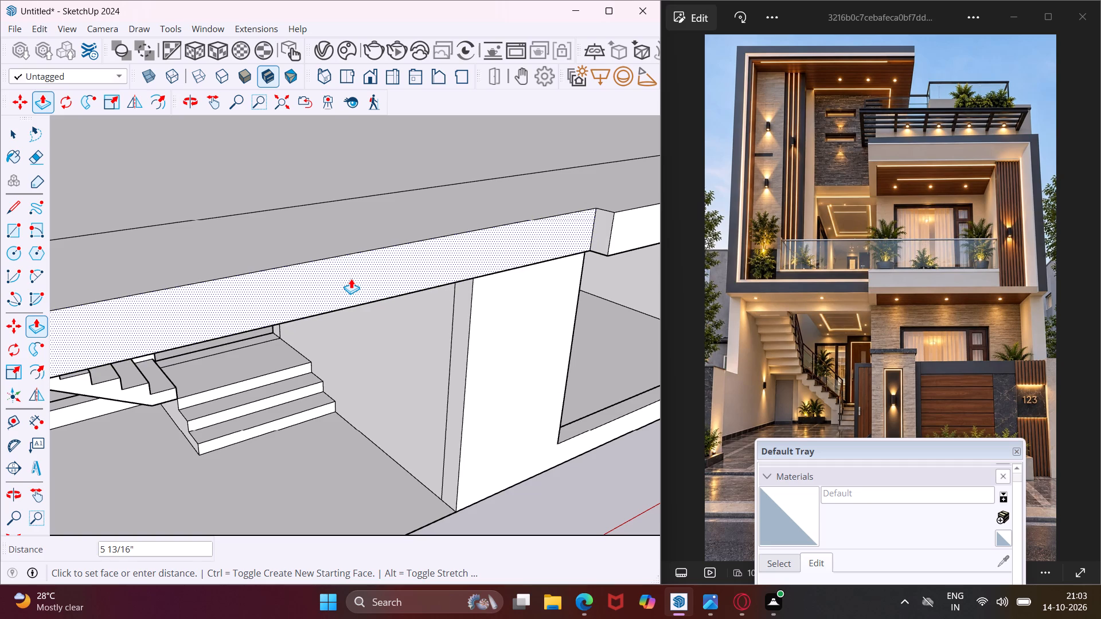
{"action": "left_click", "coordinate": [351, 279]}
{"action": "key", "text": "Escape"}
{"action": "key", "text": "space"}
Examine the stepped roof slab from above and below, closing in on the ceiling over the staircase.
{"action": "scroll", "coordinate": [351, 279], "scroll_direction": "down", "scroll_amount": 16}
{"action": "middle_click_drag", "start_coordinate": [351, 279], "coordinate": [317, 280]}
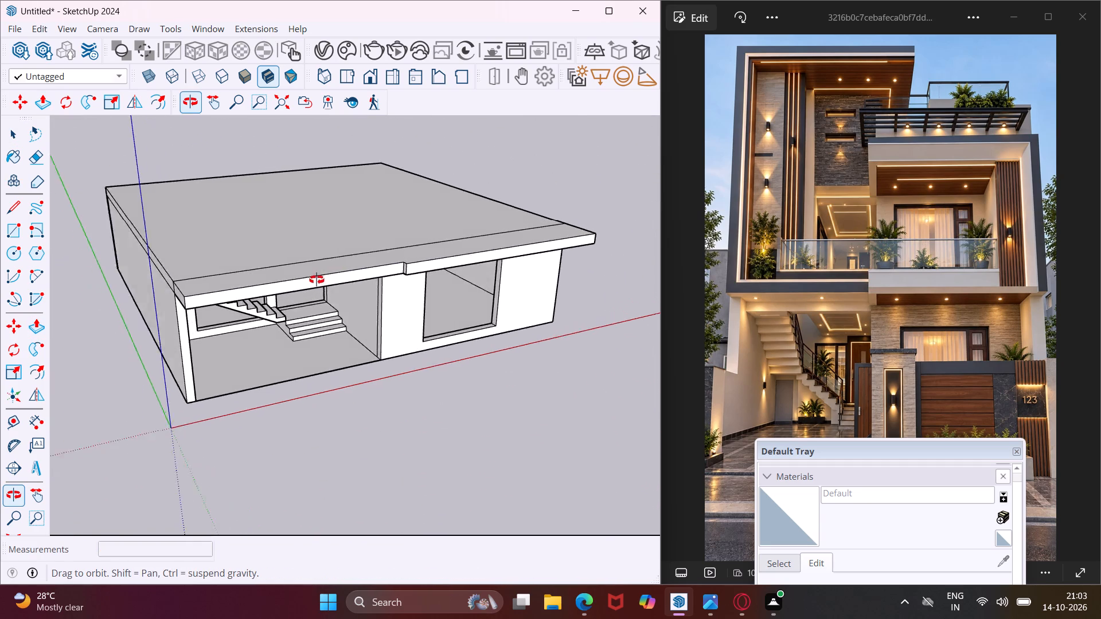
{"action": "middle_click_drag", "start_coordinate": [317, 280], "coordinate": [213, 277]}
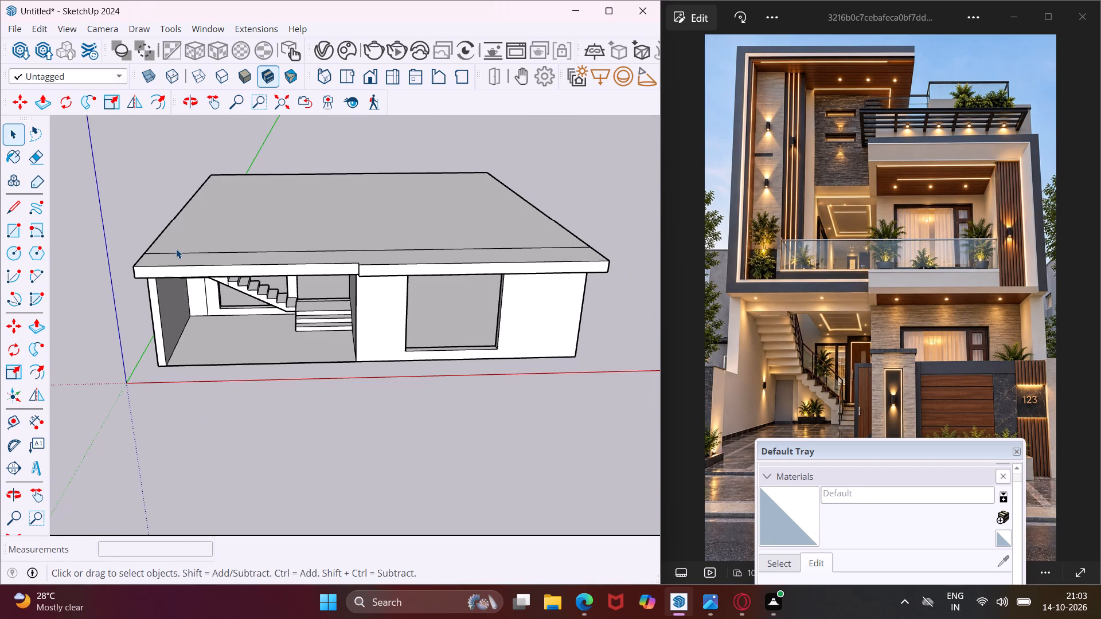
{"action": "middle_click_drag", "start_coordinate": [176, 249], "coordinate": [177, 250]}
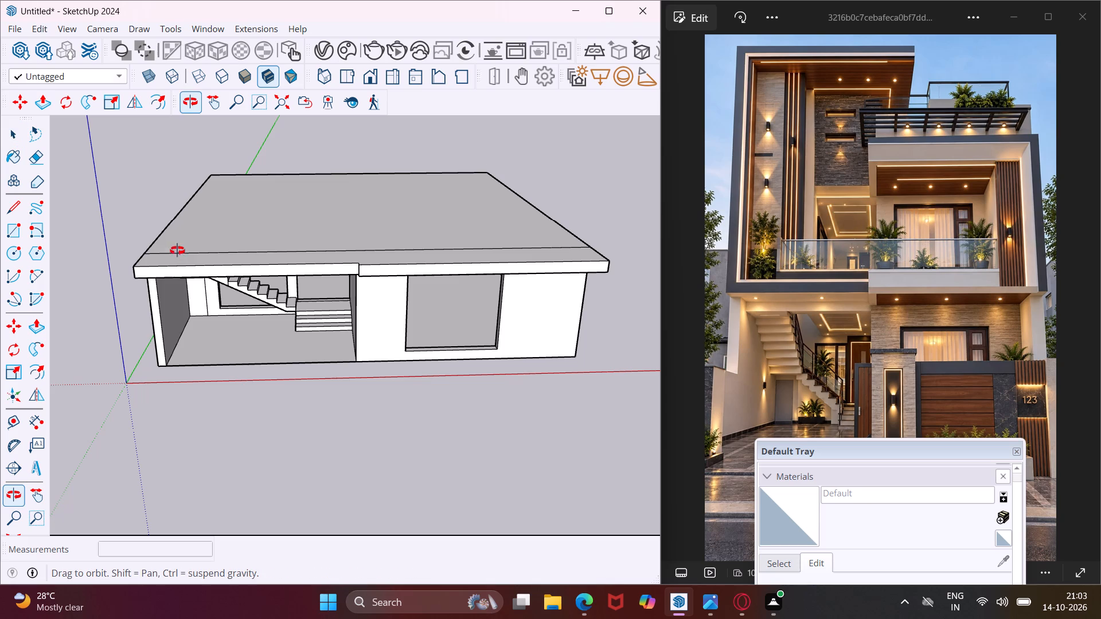
{"action": "middle_click_drag", "start_coordinate": [177, 250], "coordinate": [185, 316]}
{"action": "middle_click_drag", "start_coordinate": [189, 306], "coordinate": [187, 255]}
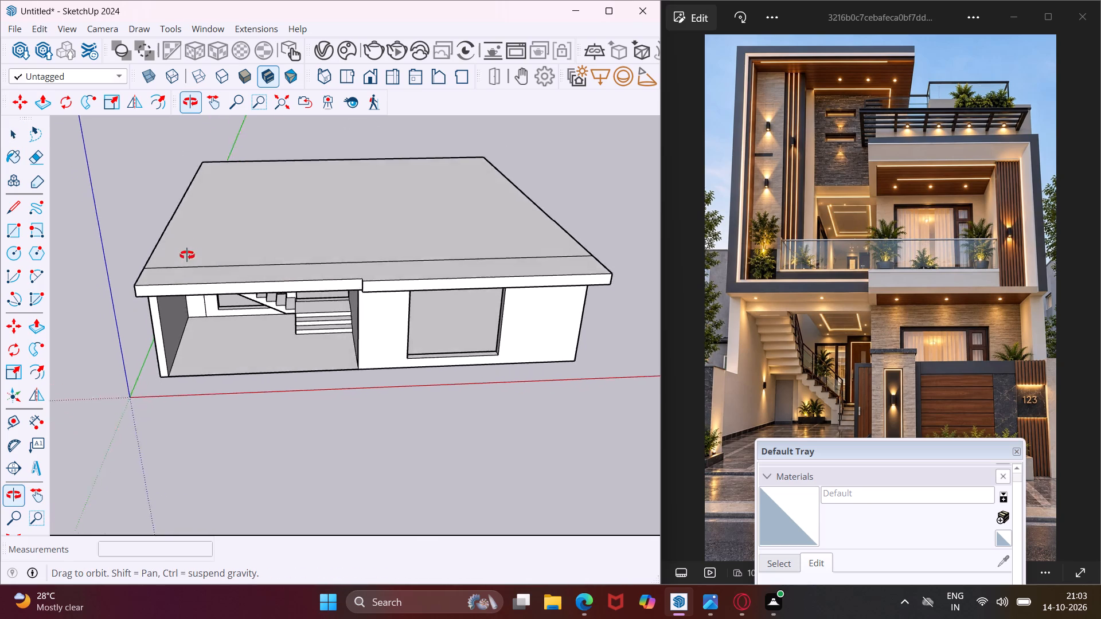
{"action": "middle_click_drag", "start_coordinate": [187, 255], "coordinate": [184, 160]}
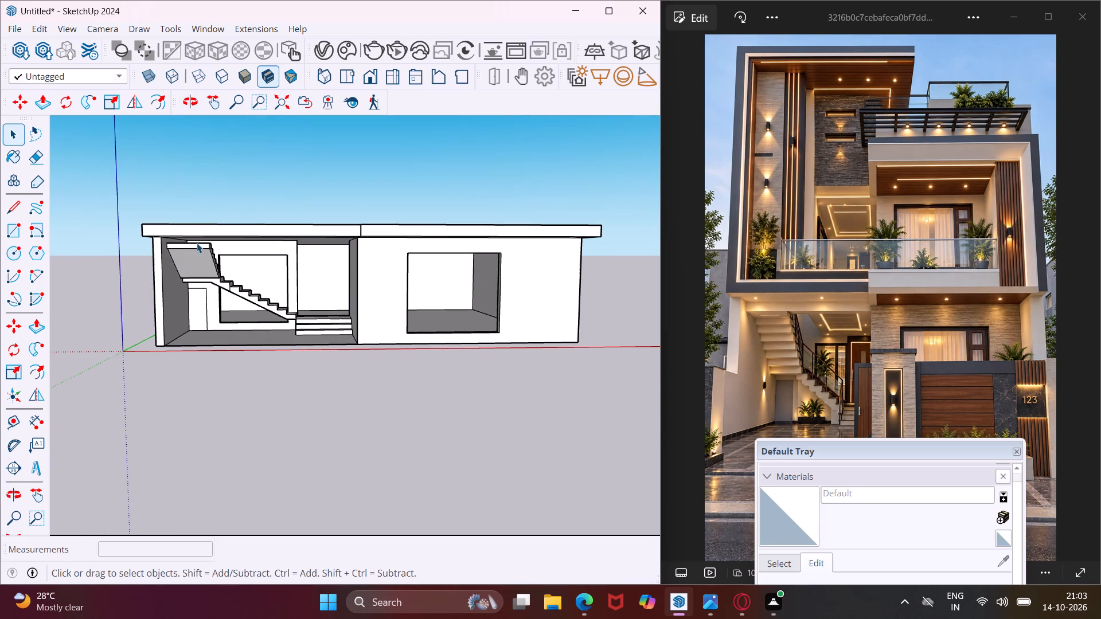
{"action": "scroll", "coordinate": [197, 239], "scroll_direction": "up", "scroll_amount": 9}
{"action": "middle_click_drag", "start_coordinate": [197, 239], "coordinate": [197, 186]}
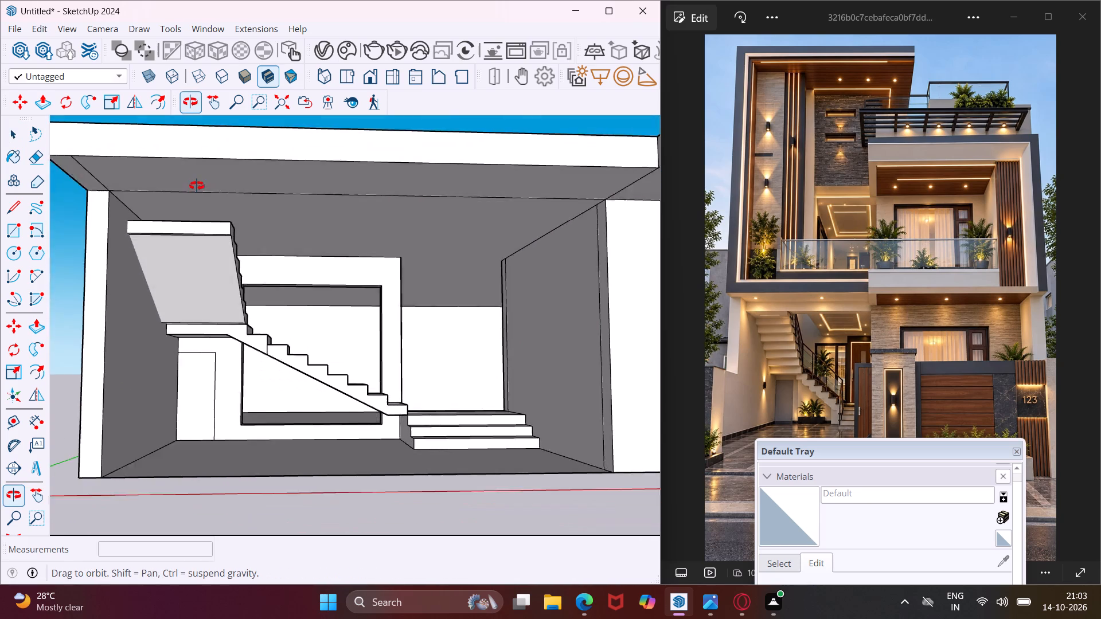
{"action": "middle_click_drag", "start_coordinate": [197, 186], "coordinate": [196, 175]}
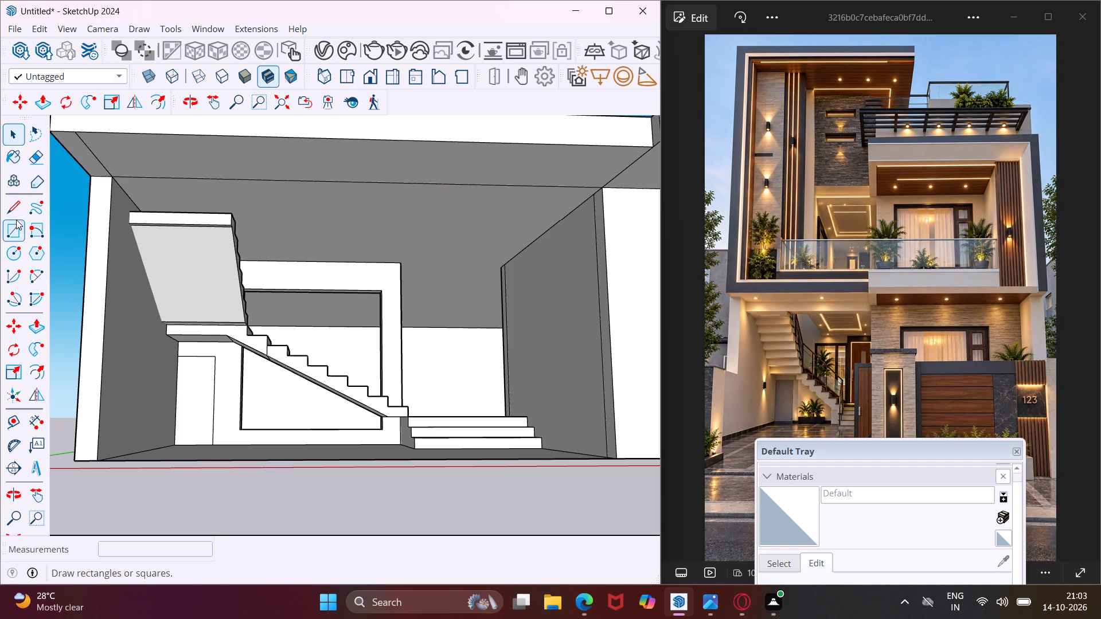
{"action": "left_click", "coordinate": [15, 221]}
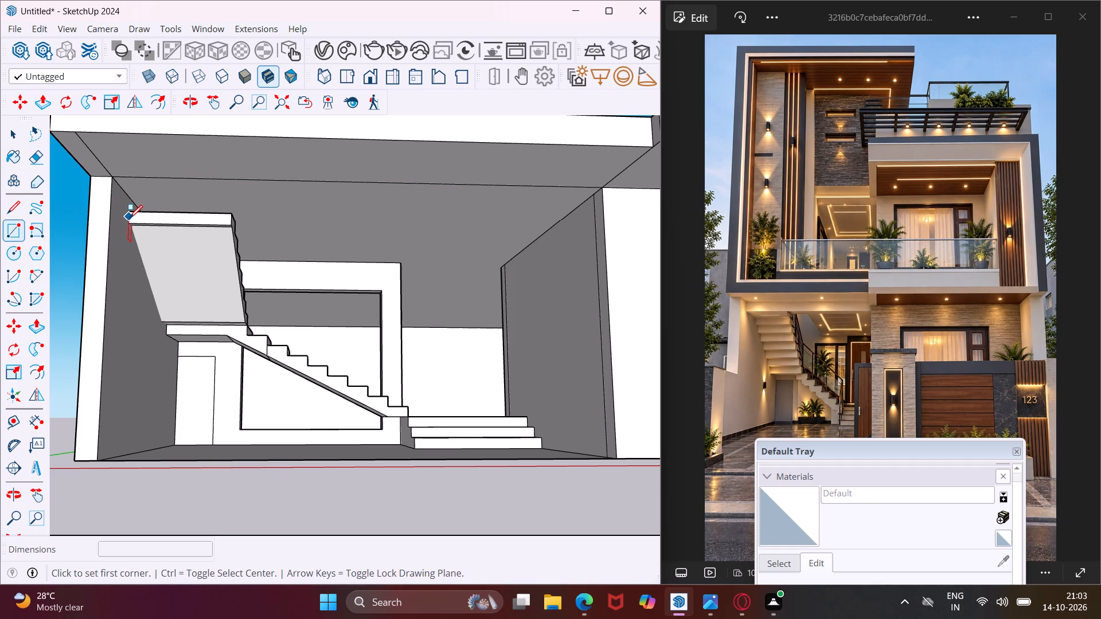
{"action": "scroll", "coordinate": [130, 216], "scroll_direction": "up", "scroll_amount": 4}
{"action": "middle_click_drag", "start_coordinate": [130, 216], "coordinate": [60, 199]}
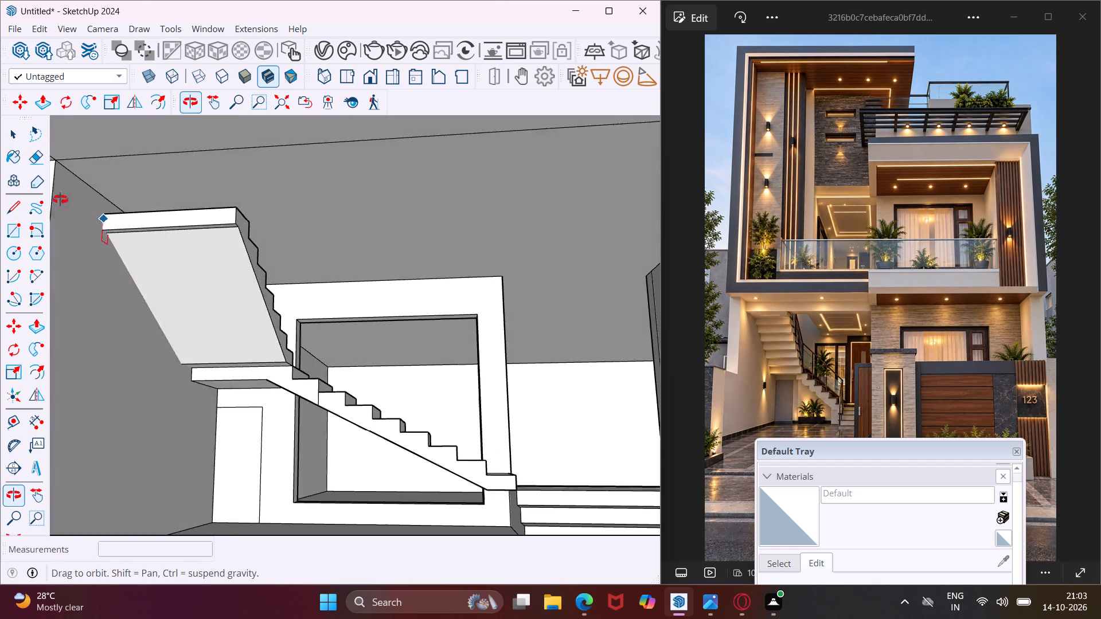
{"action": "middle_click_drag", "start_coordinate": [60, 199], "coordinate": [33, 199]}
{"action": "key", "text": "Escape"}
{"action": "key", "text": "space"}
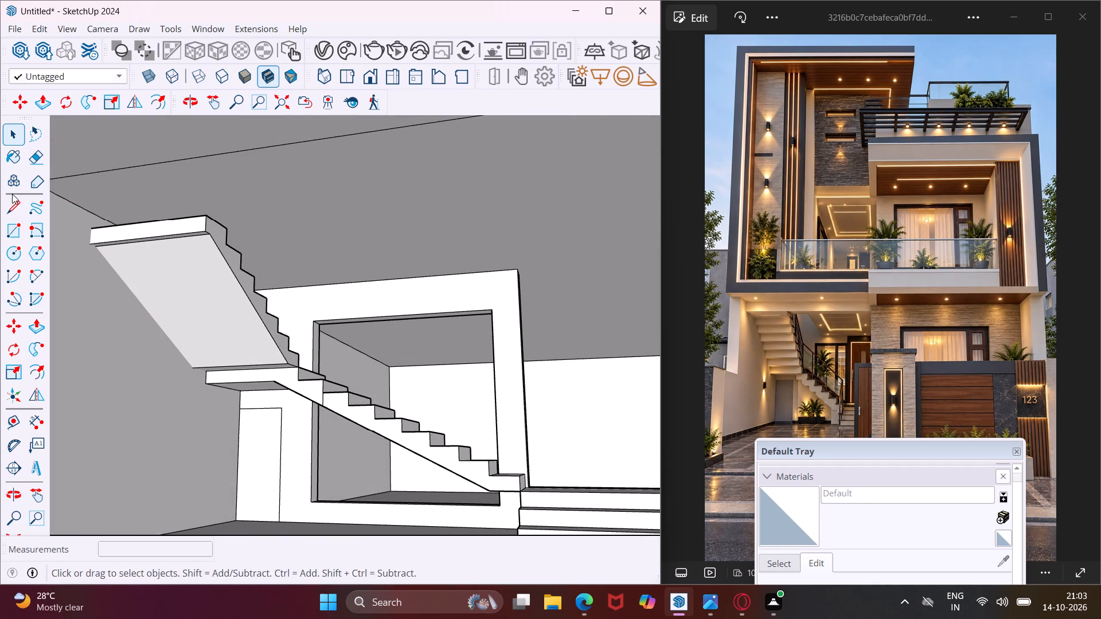
Draw a line about 17' 11" long across the stair bay ceiling, from above the upper flight's front corner to the opposite wall.
{"action": "left_click", "coordinate": [13, 202]}
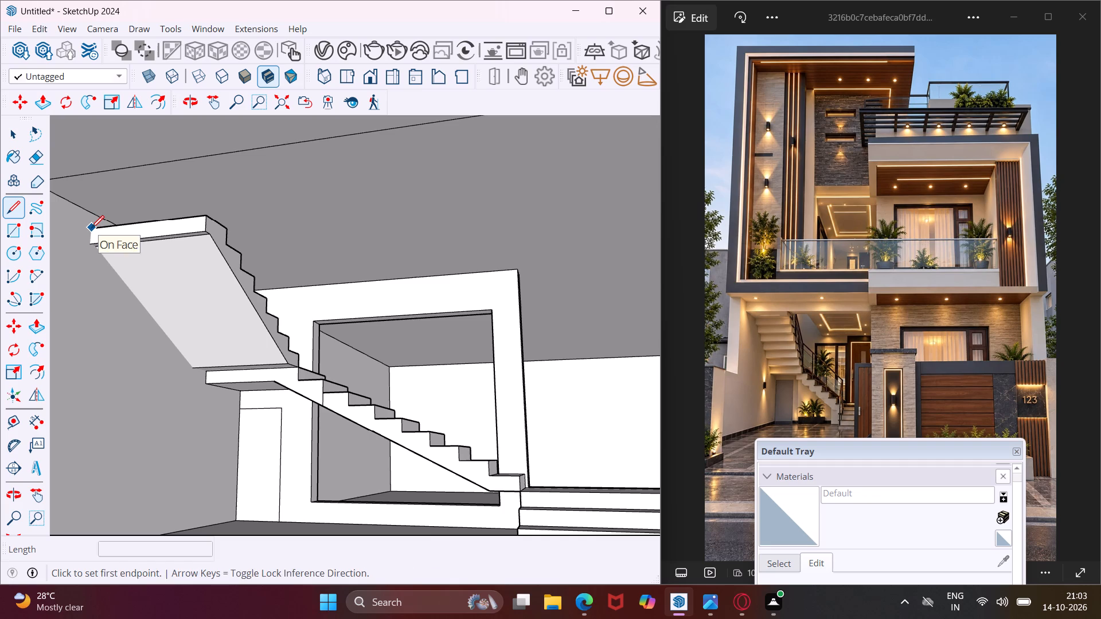
{"action": "left_click", "coordinate": [91, 228]}
{"action": "left_click", "coordinate": [95, 208]}
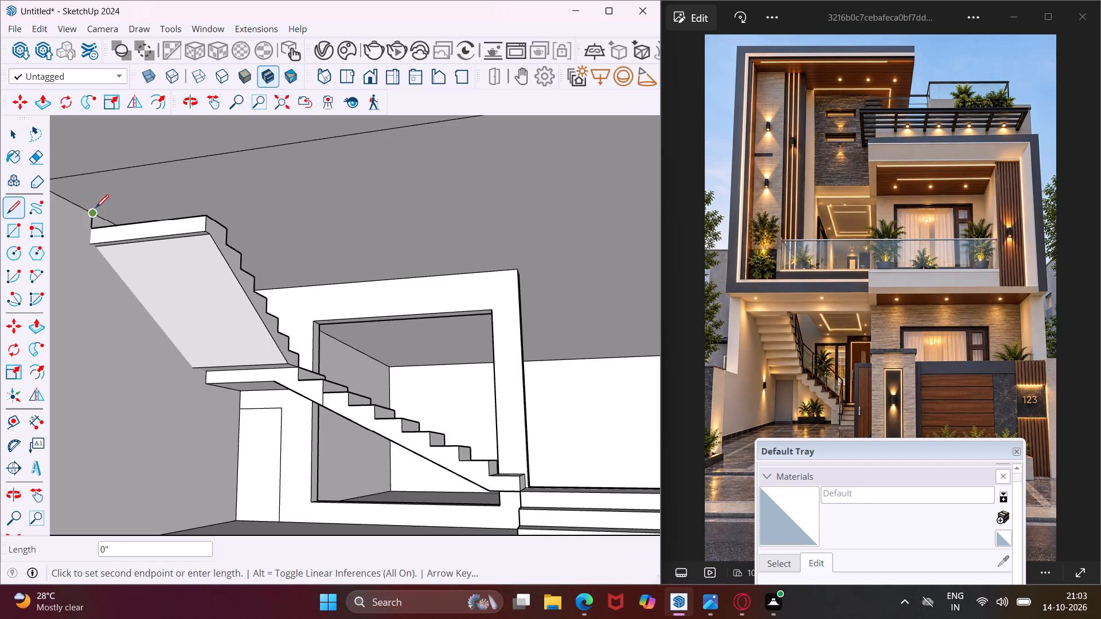
{"action": "scroll", "coordinate": [96, 207], "scroll_direction": "down", "scroll_amount": 4}
{"action": "left_click", "coordinate": [95, 212]}
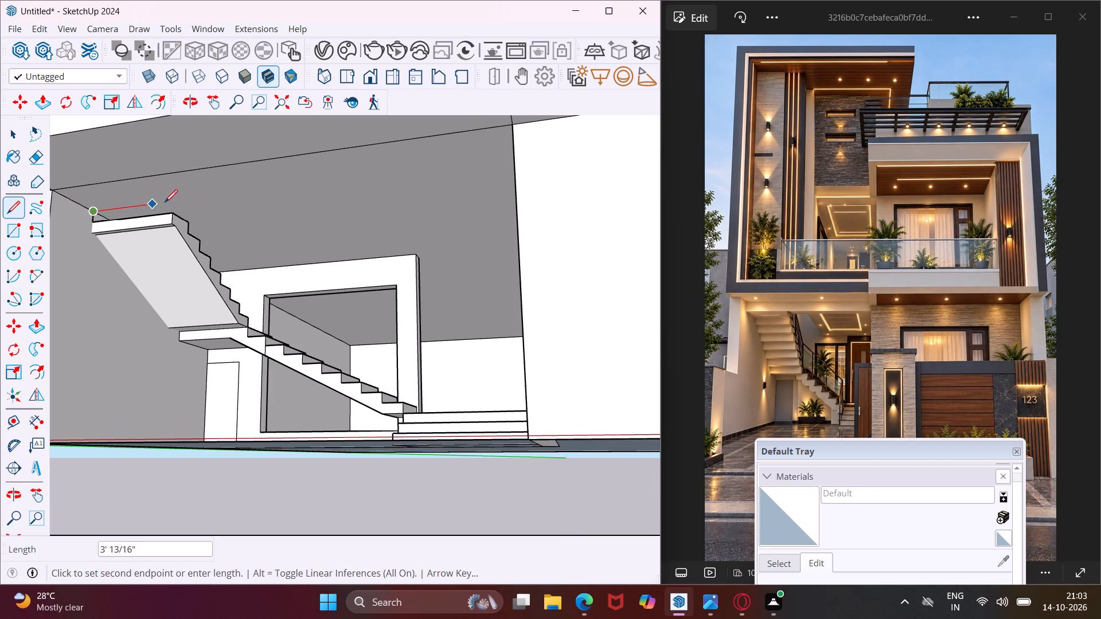
{"action": "middle_click_drag", "start_coordinate": [292, 178], "coordinate": [499, 171]}
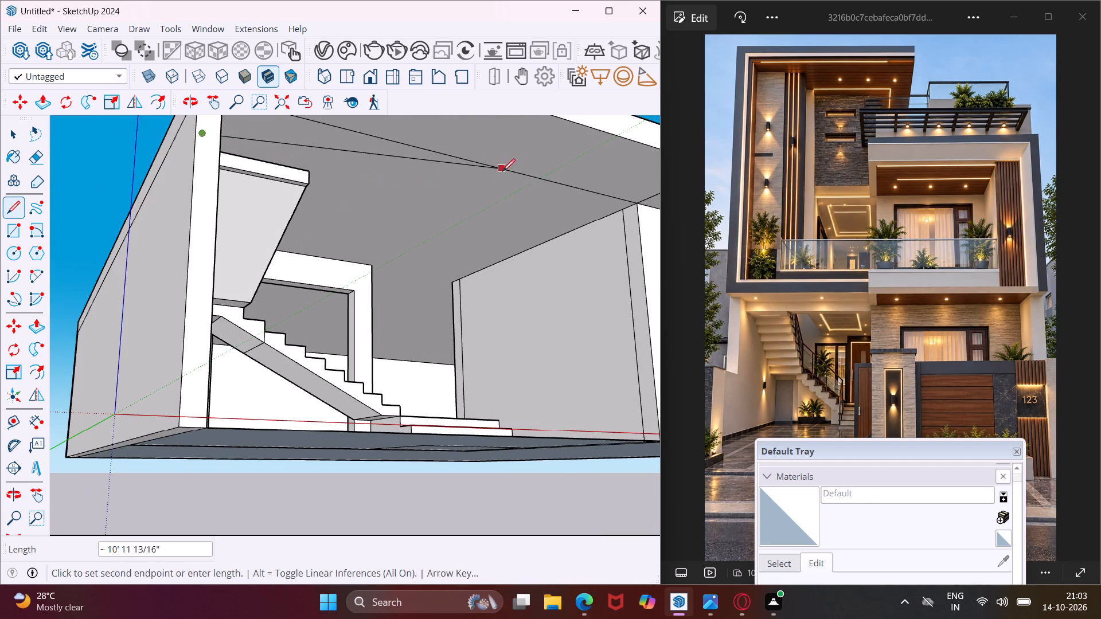
{"action": "left_click", "coordinate": [594, 225]}
{"action": "middle_click_drag", "start_coordinate": [594, 225], "coordinate": [566, 219]}
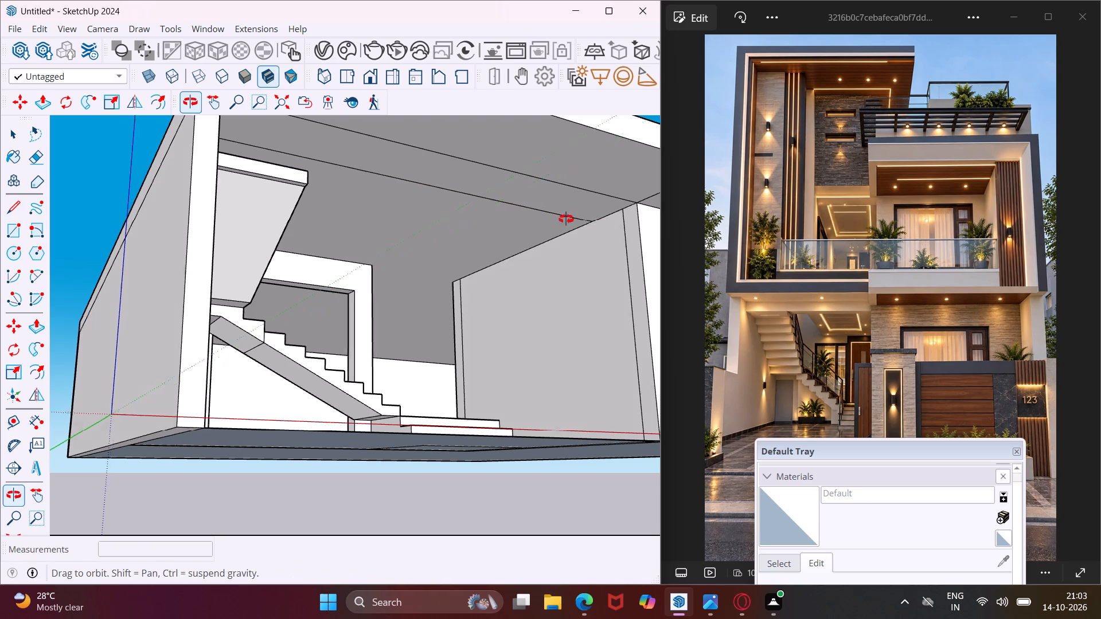
{"action": "middle_click_drag", "start_coordinate": [566, 219], "coordinate": [431, 229]}
{"action": "key", "text": "Escape"}
{"action": "key", "text": "space"}
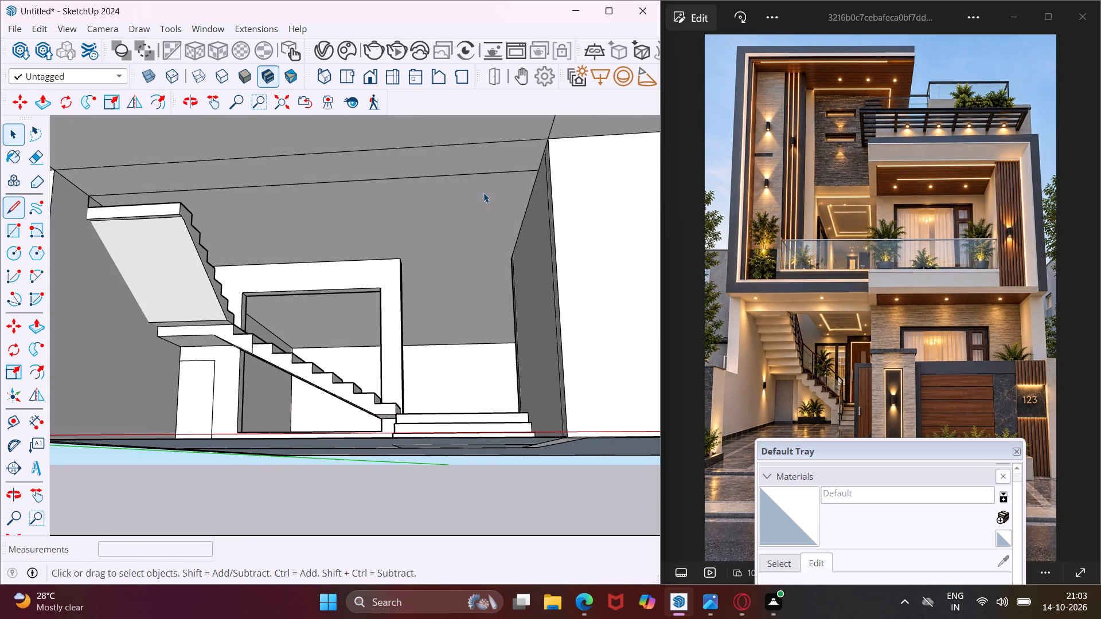
Pull the narrow ceiling strip along the front of the open stair bay down 1' to form a beam.
{"action": "left_click", "coordinate": [497, 166]}
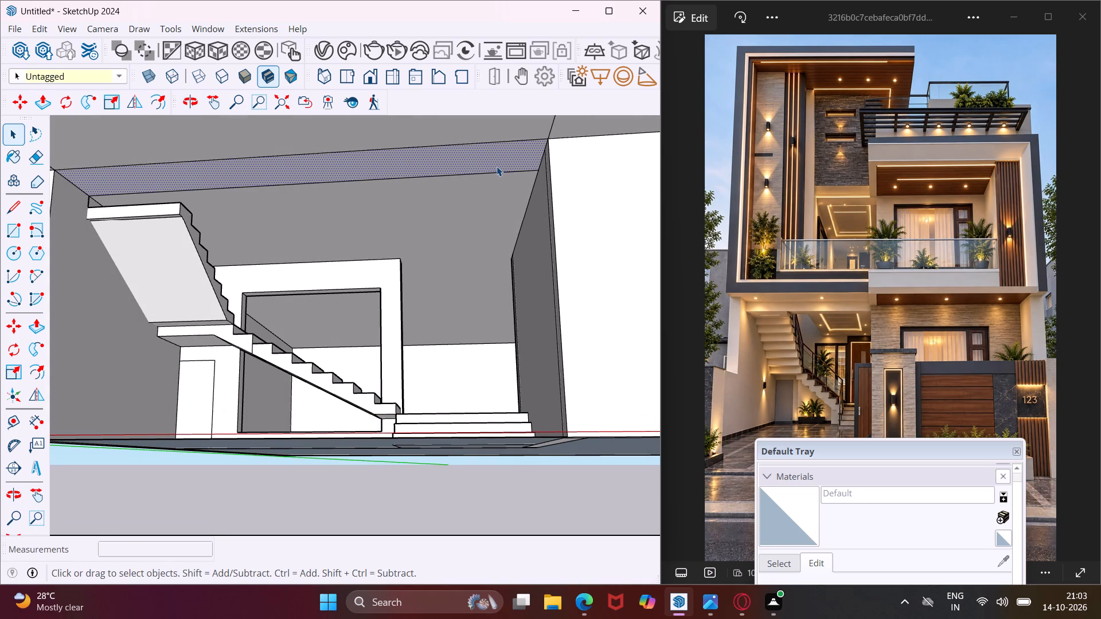
{"action": "key", "text": "p"}
{"action": "left_click", "coordinate": [497, 166]}
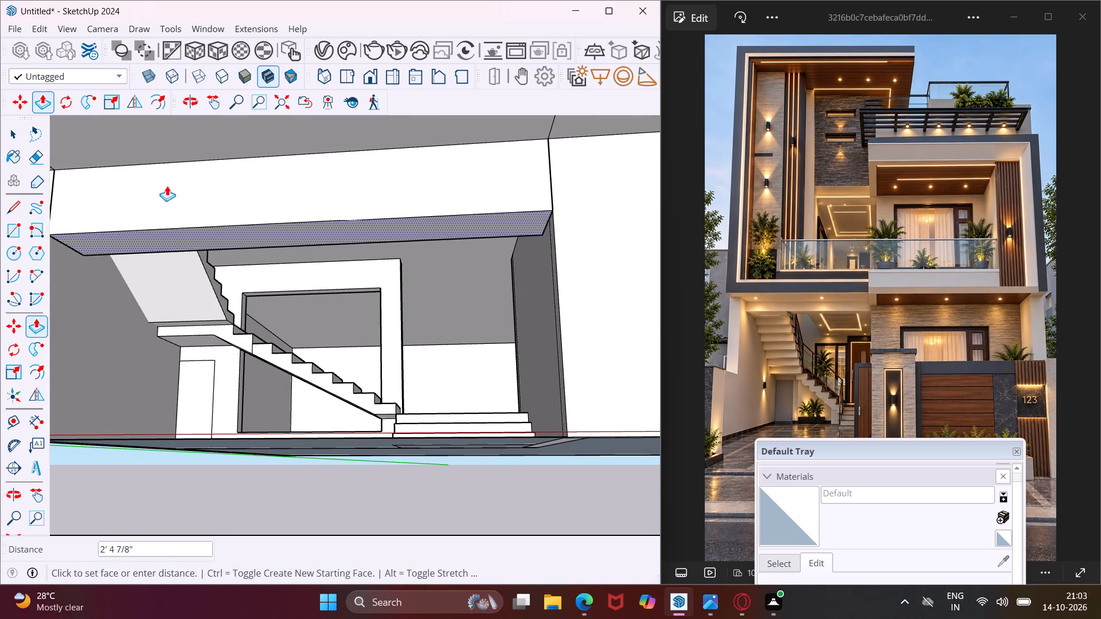
{"action": "scroll", "coordinate": [176, 185], "scroll_direction": "down", "scroll_amount": 6}
{"action": "scroll", "coordinate": [187, 135], "scroll_direction": "down", "scroll_amount": 2}
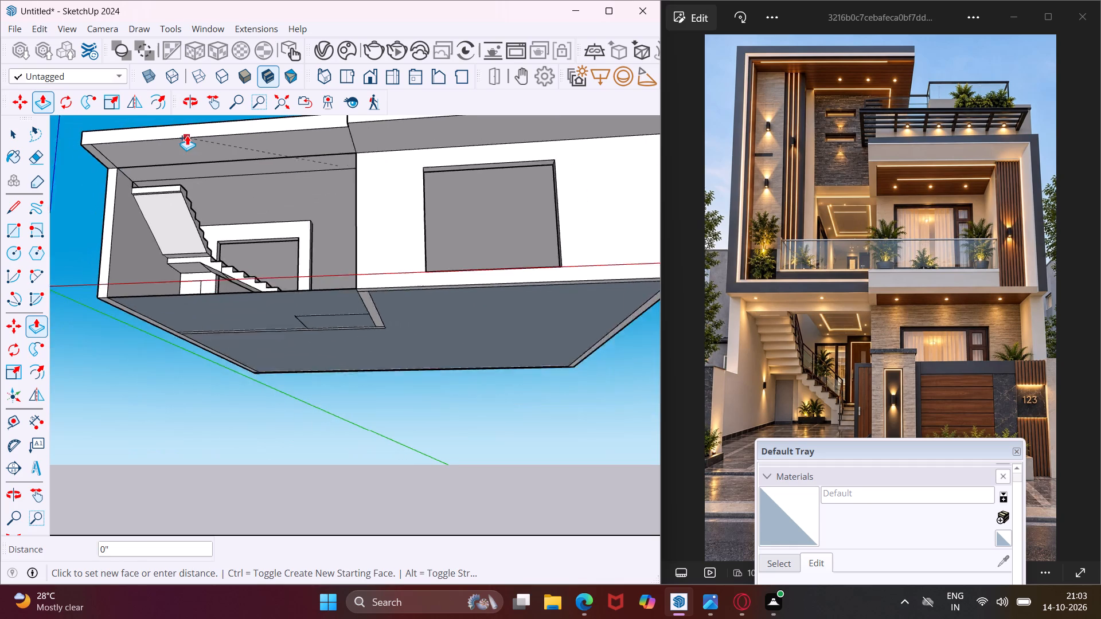
{"action": "scroll", "coordinate": [187, 135], "scroll_direction": "down", "scroll_amount": 2}
{"action": "middle_click_drag", "start_coordinate": [196, 159], "coordinate": [250, 144]}
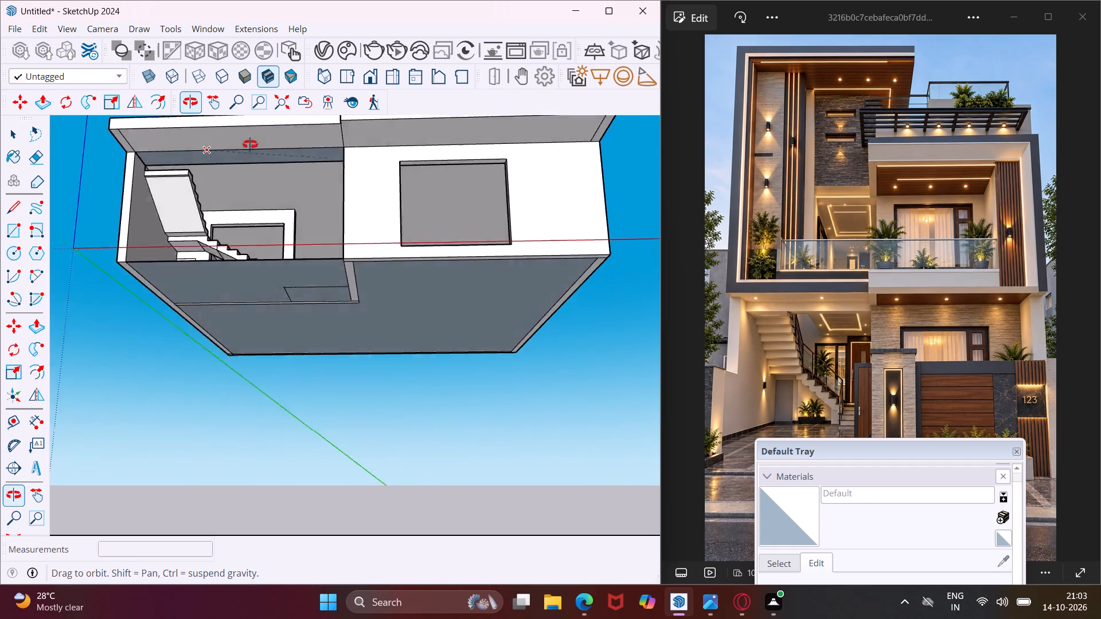
{"action": "middle_click_drag", "start_coordinate": [250, 144], "coordinate": [493, 154]}
{"action": "scroll", "coordinate": [370, 134], "scroll_direction": "up", "scroll_amount": 3}
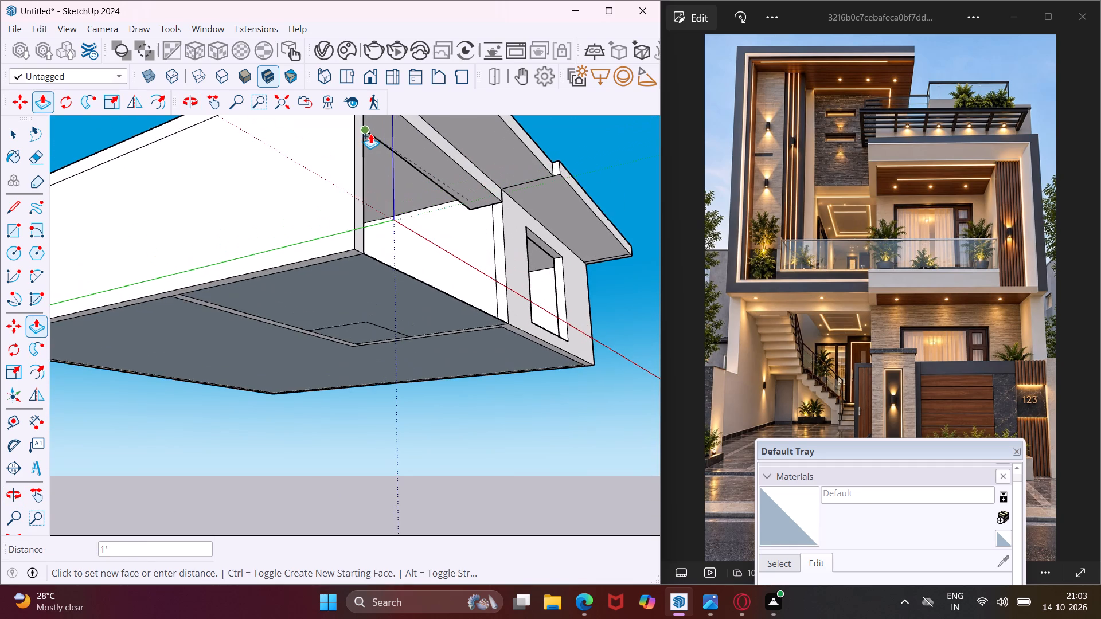
{"action": "middle_click_drag", "start_coordinate": [370, 134], "coordinate": [283, 152]}
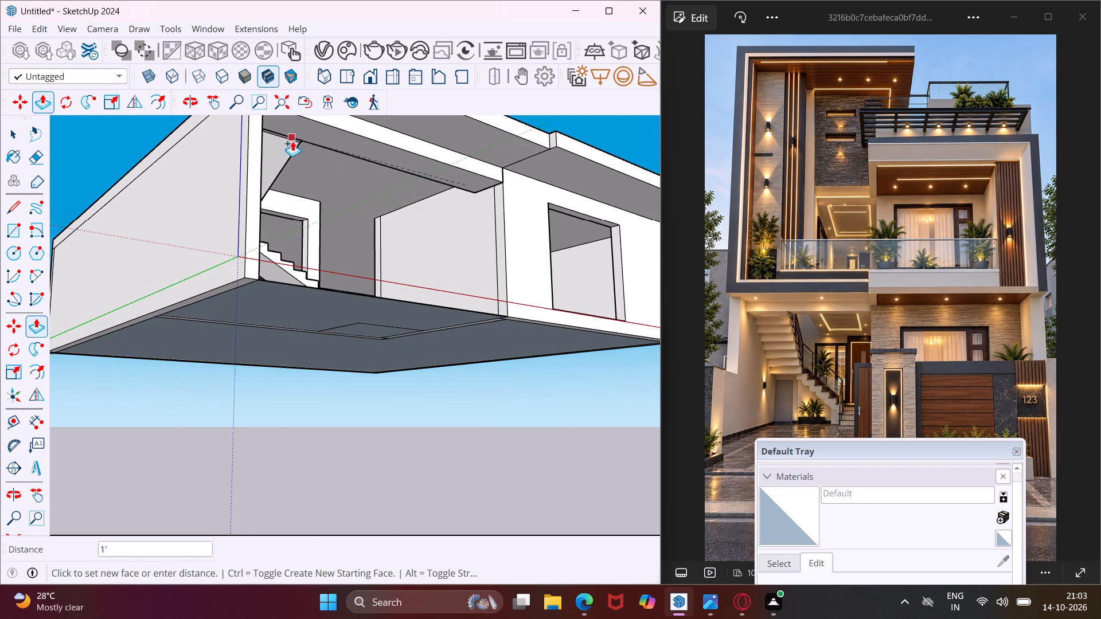
{"action": "scroll", "coordinate": [292, 141], "scroll_direction": "up", "scroll_amount": 5}
{"action": "left_click", "coordinate": [292, 140]}
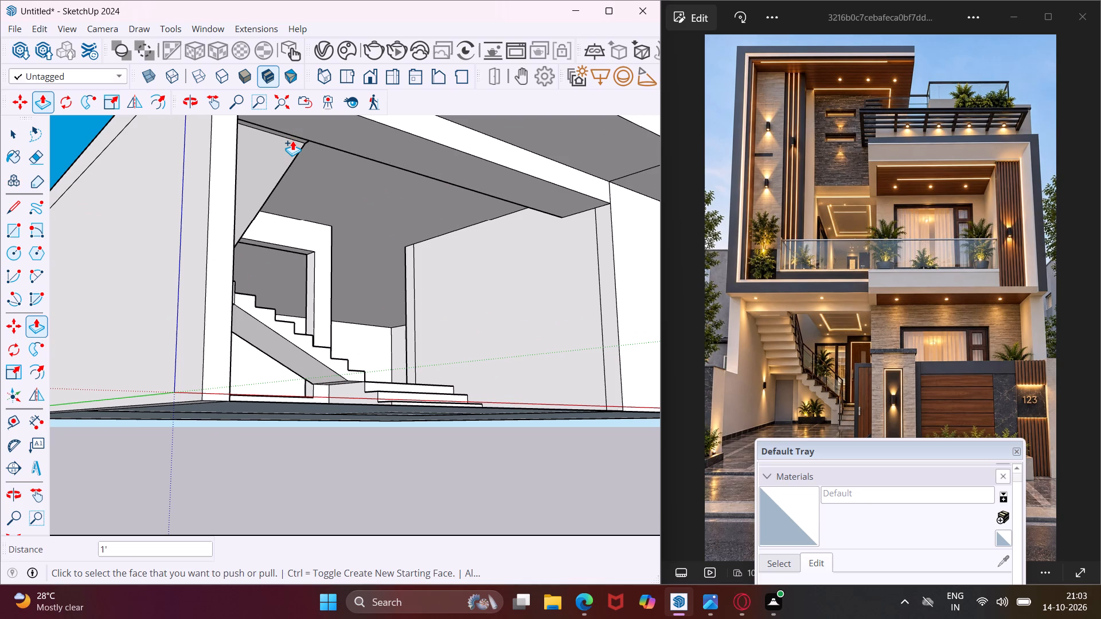
{"action": "key", "text": "Escape"}
{"action": "key", "text": "space"}
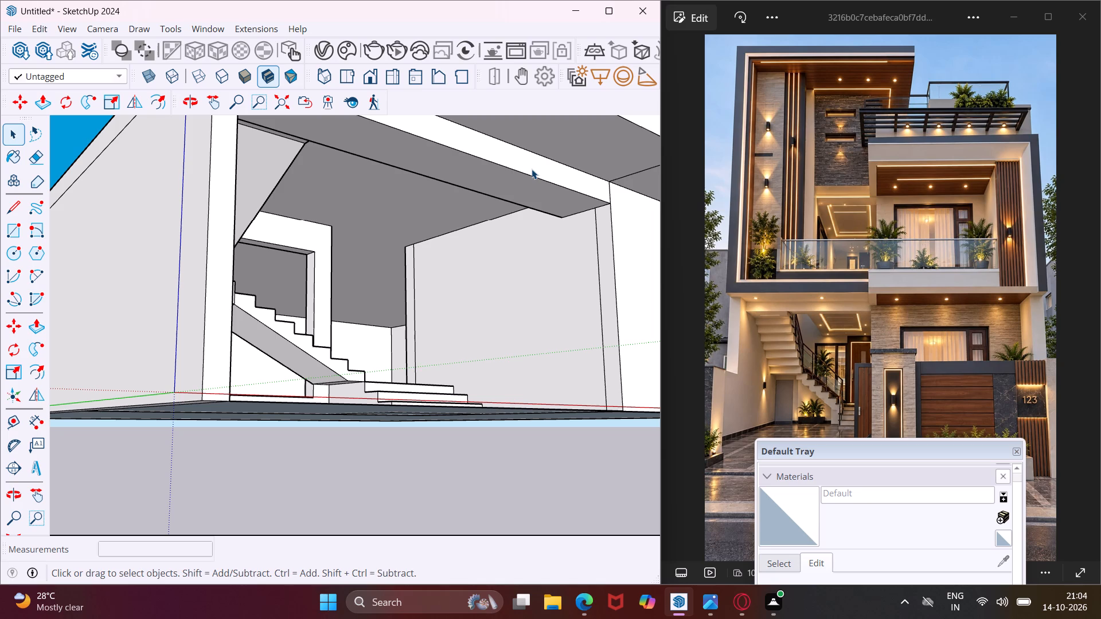
Import the Door 243 053 model from Chaos Cosmos and place it on the floor in front of the entrance steps.
{"action": "middle_click_drag", "start_coordinate": [532, 169], "coordinate": [427, 226]}
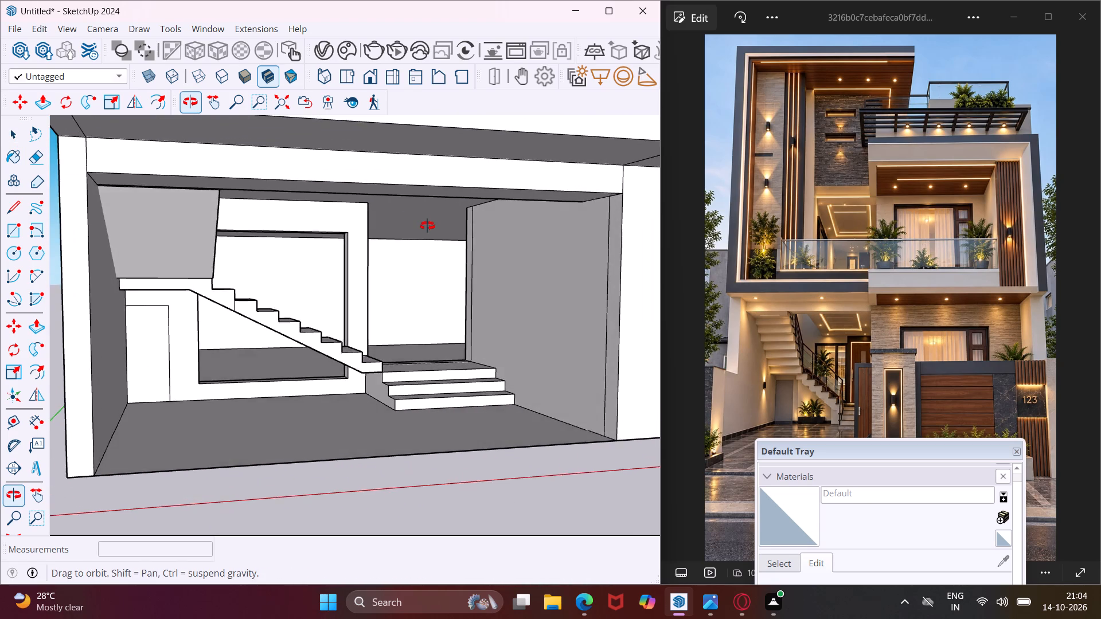
{"action": "middle_click_drag", "start_coordinate": [427, 226], "coordinate": [421, 234]}
{"action": "scroll", "coordinate": [261, 264], "scroll_direction": "down", "scroll_amount": 5}
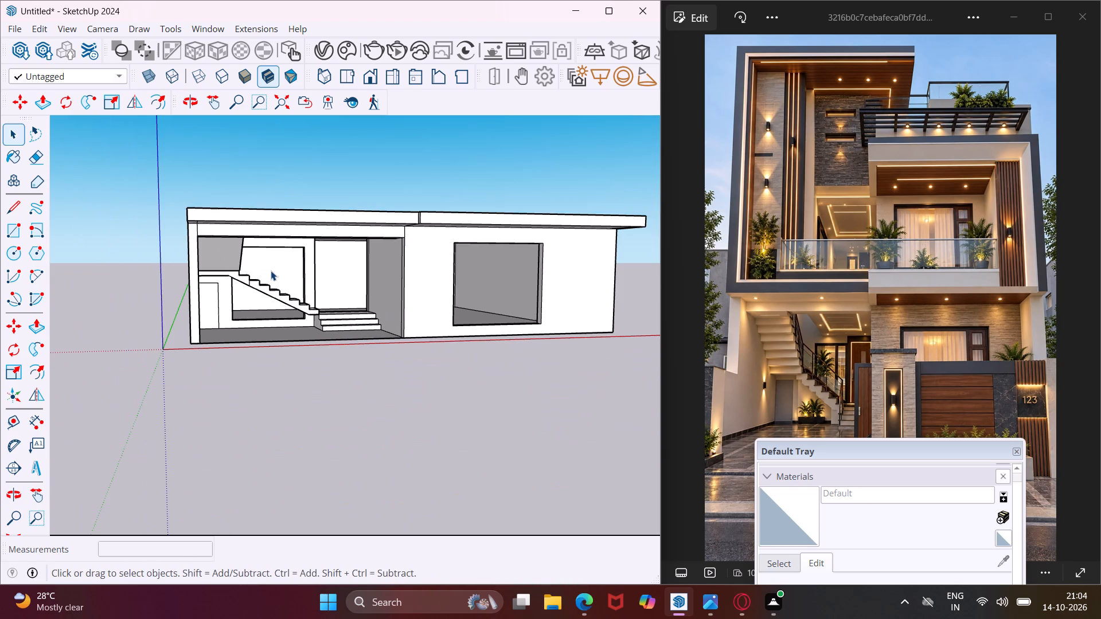
{"action": "middle_click_drag", "start_coordinate": [271, 271], "coordinate": [247, 311]}
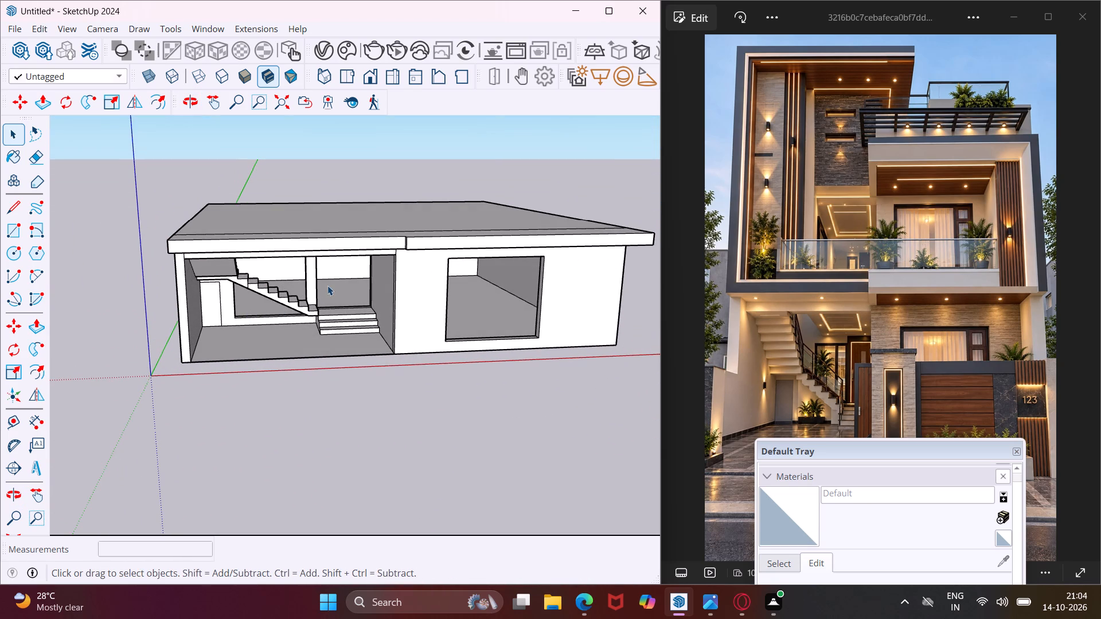
{"action": "scroll", "coordinate": [324, 281], "scroll_direction": "up", "scroll_amount": 3}
{"action": "middle_click_drag", "start_coordinate": [324, 281], "coordinate": [322, 246]}
{"action": "scroll", "coordinate": [322, 246], "scroll_direction": "up", "scroll_amount": 1}
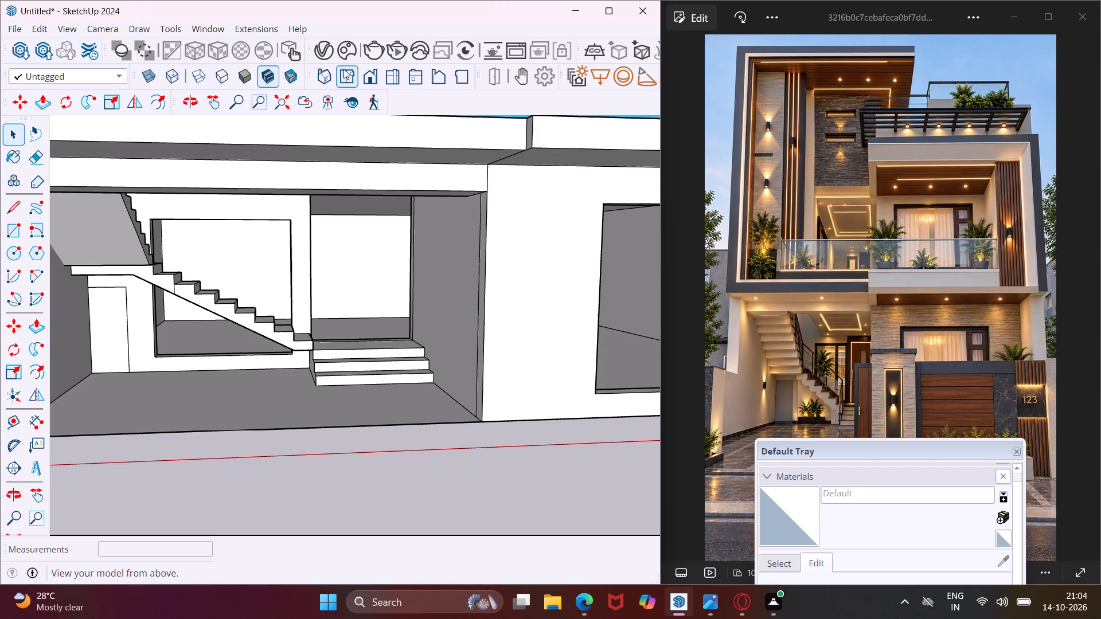
{"action": "left_click", "coordinate": [347, 56]}
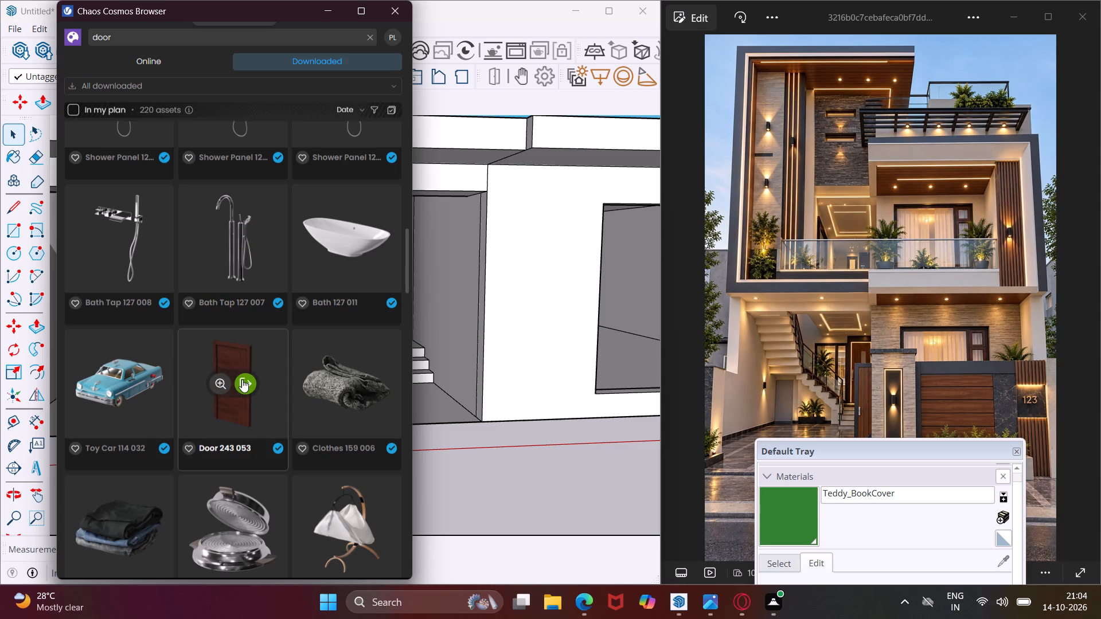
{"action": "left_click", "coordinate": [242, 379]}
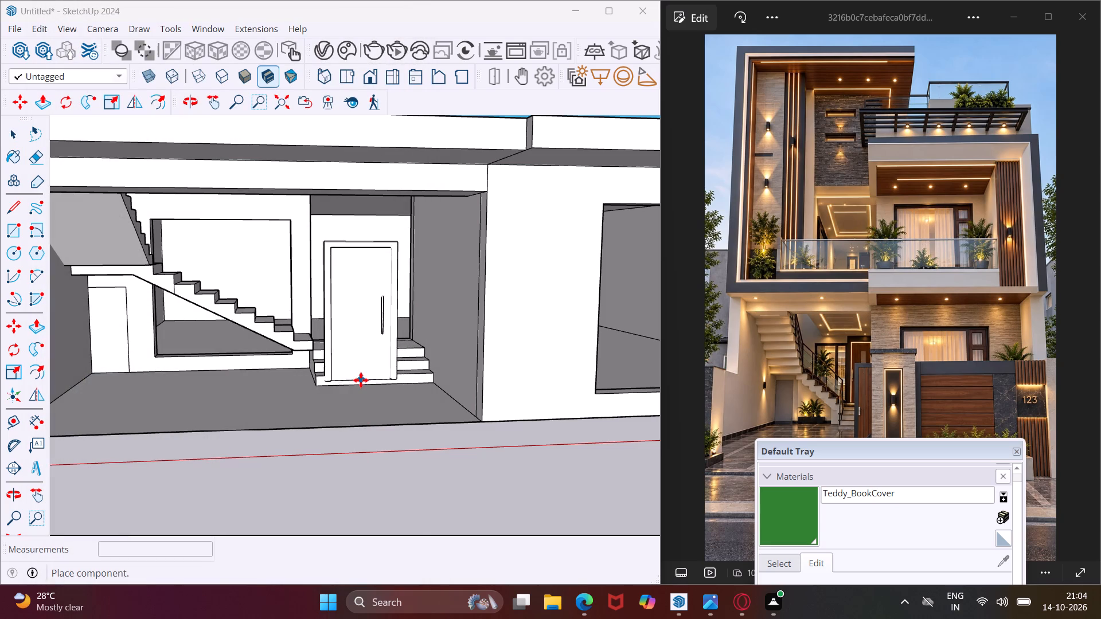
{"action": "left_click", "coordinate": [362, 407]}
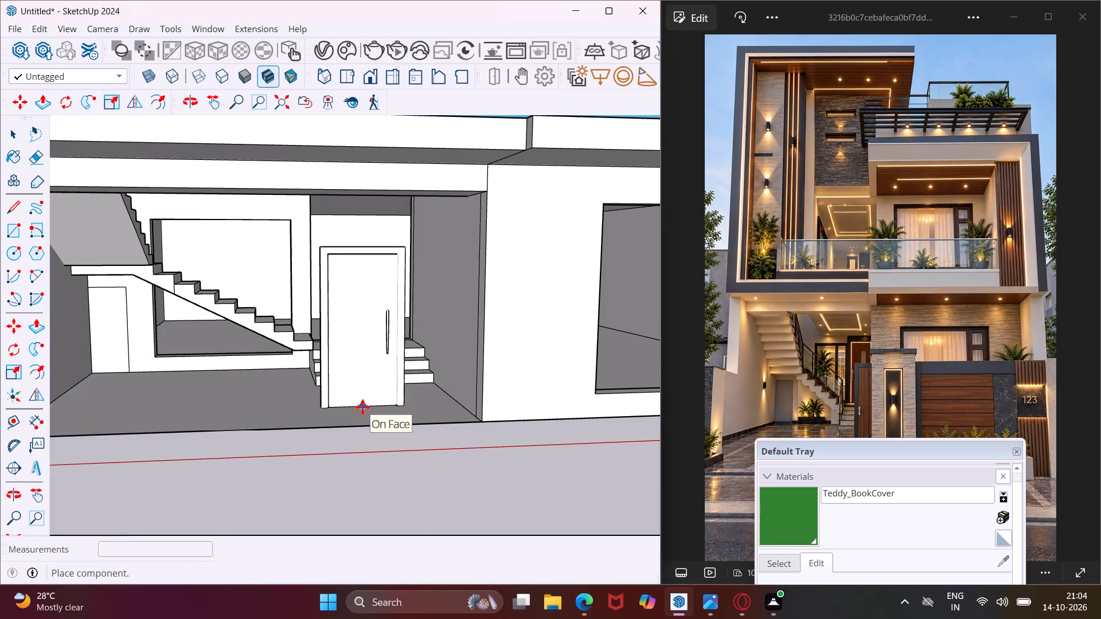
{"action": "key", "text": "Escape"}
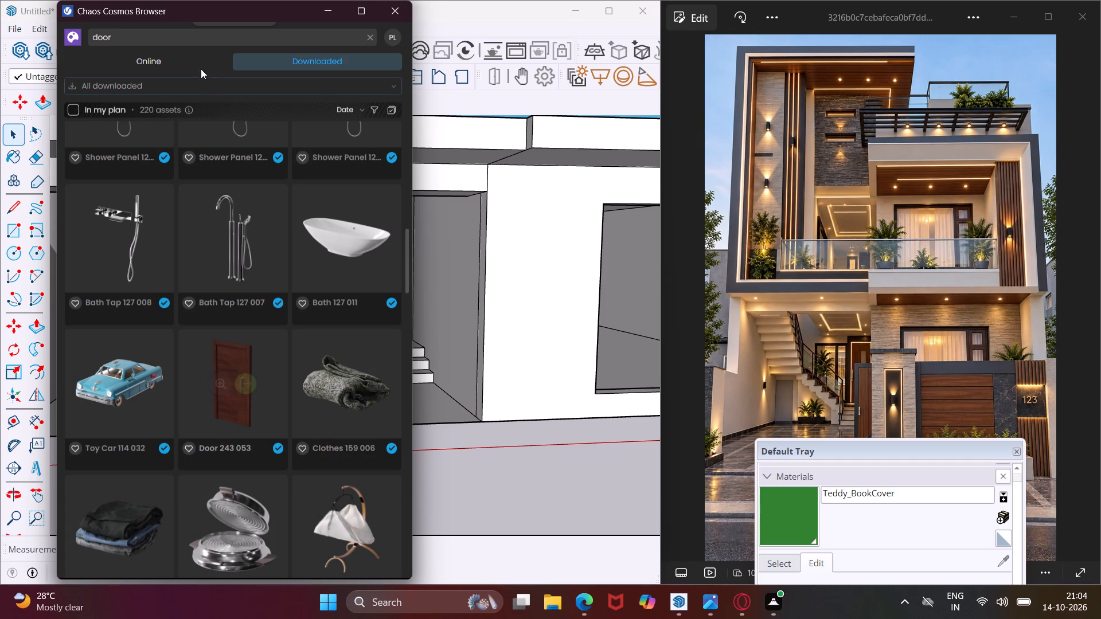
Search the downloaded Chaos Cosmos assets for "window" and look through the window models for a suitable one.
{"action": "left_click", "coordinate": [185, 40]}
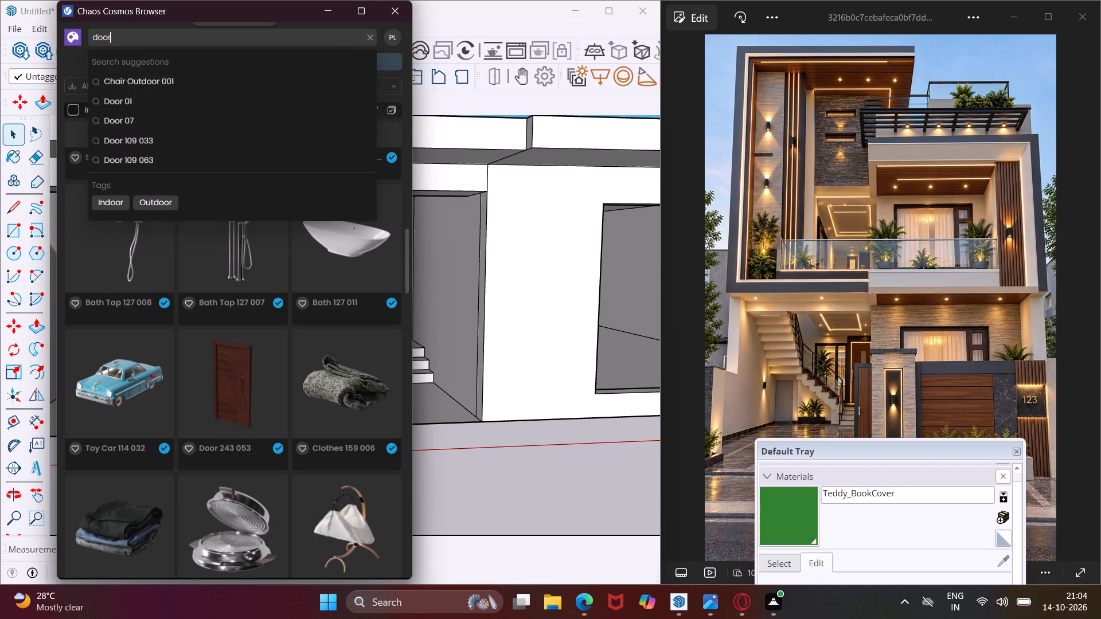
{"action": "key", "text": "BackSpace"}
{"action": "key", "text": "BackSpace"}
{"action": "key", "text": "BackSpace"}
{"action": "key", "text": "BackSpace"}
{"action": "key", "text": "BackSpace"}
{"action": "key", "text": "BackSpace"}
{"action": "key", "text": "BackSpace"}
{"action": "key", "text": "BackSpace"}
{"action": "key", "text": "BackSpace"}
{"action": "key", "text": "BackSpace"}
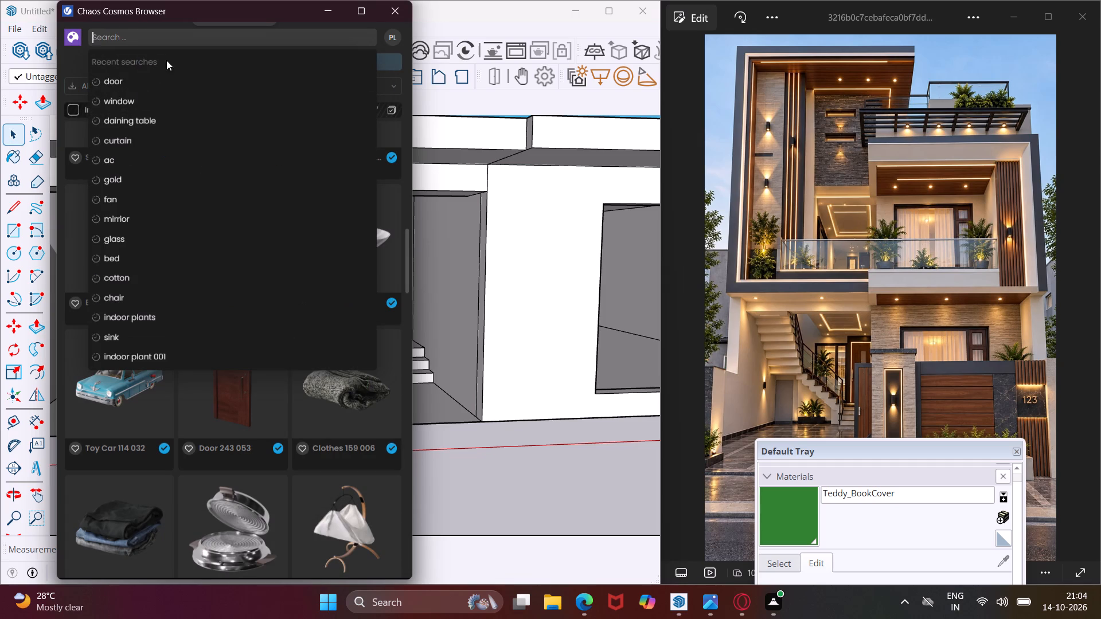
{"action": "left_click", "coordinate": [142, 98]}
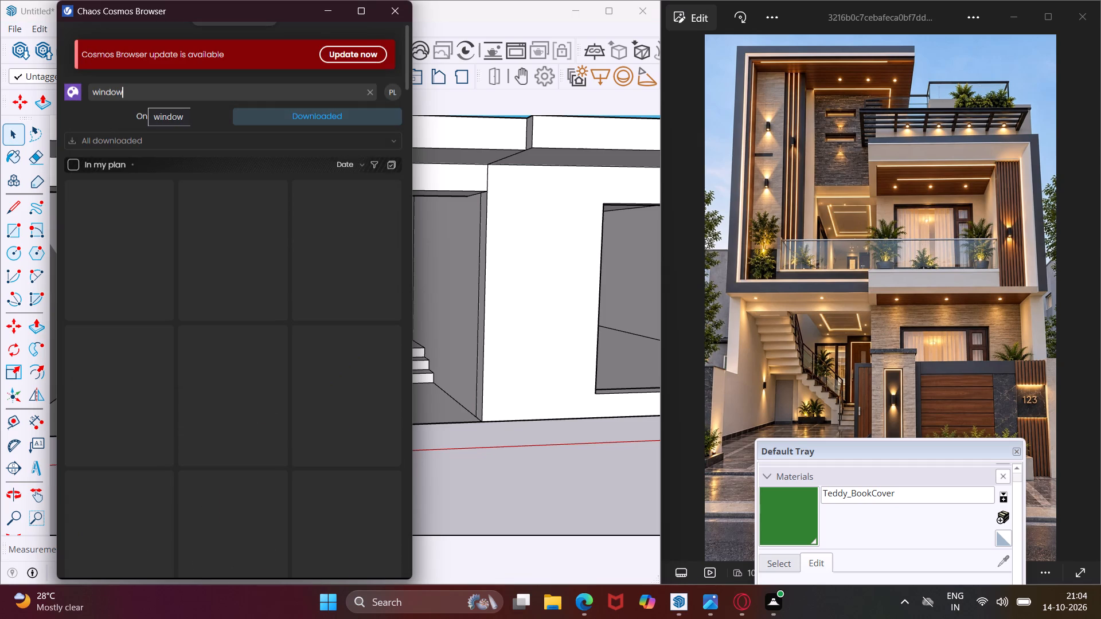
{"action": "scroll", "coordinate": [164, 350], "scroll_direction": "down", "scroll_amount": 2}
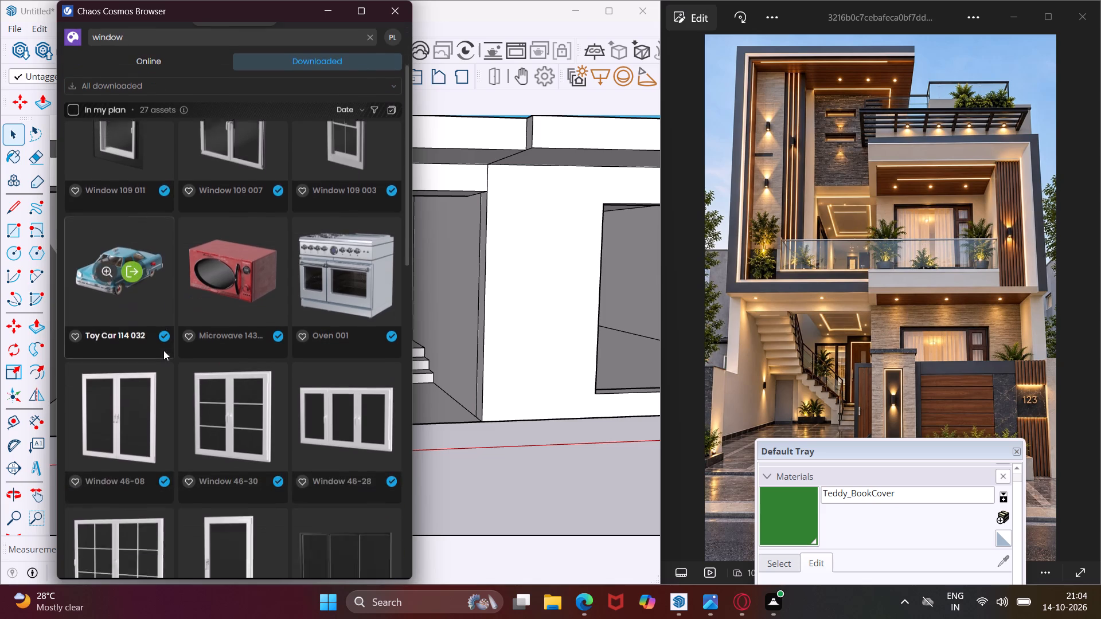
{"action": "scroll", "coordinate": [163, 350], "scroll_direction": "down", "scroll_amount": 6}
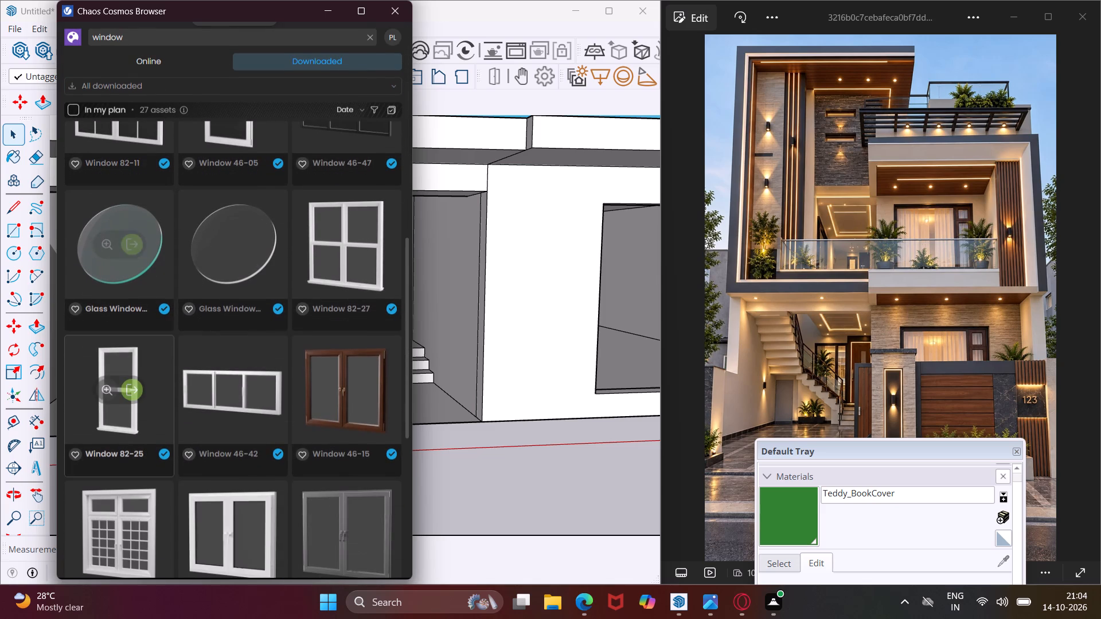
{"action": "scroll", "coordinate": [163, 350], "scroll_direction": "down", "scroll_amount": 2}
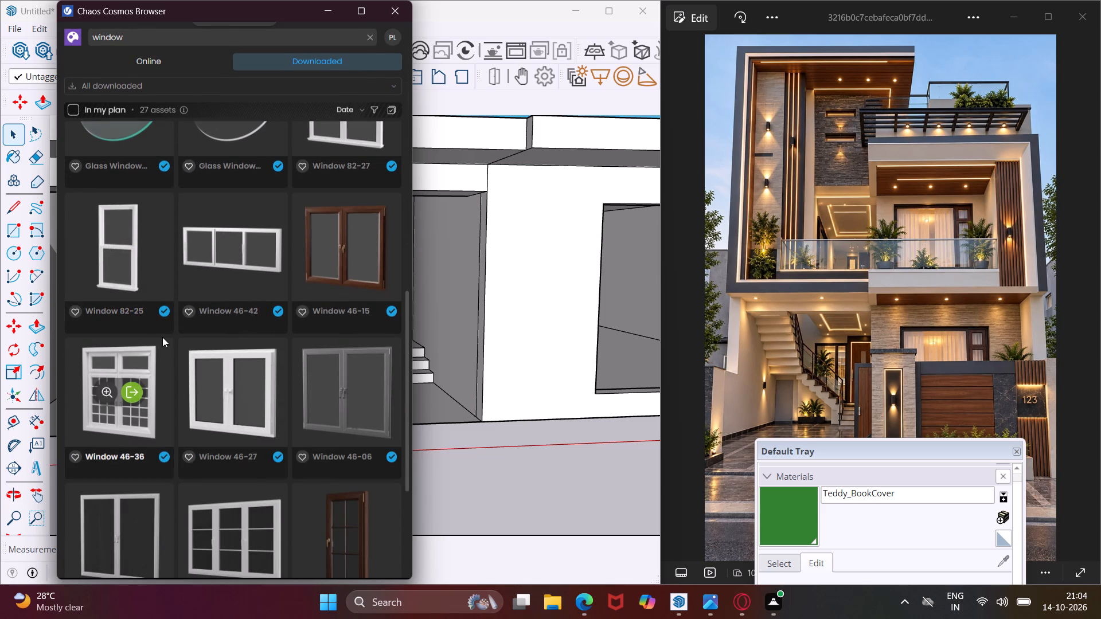
{"action": "scroll", "coordinate": [161, 335], "scroll_direction": "down", "scroll_amount": 4}
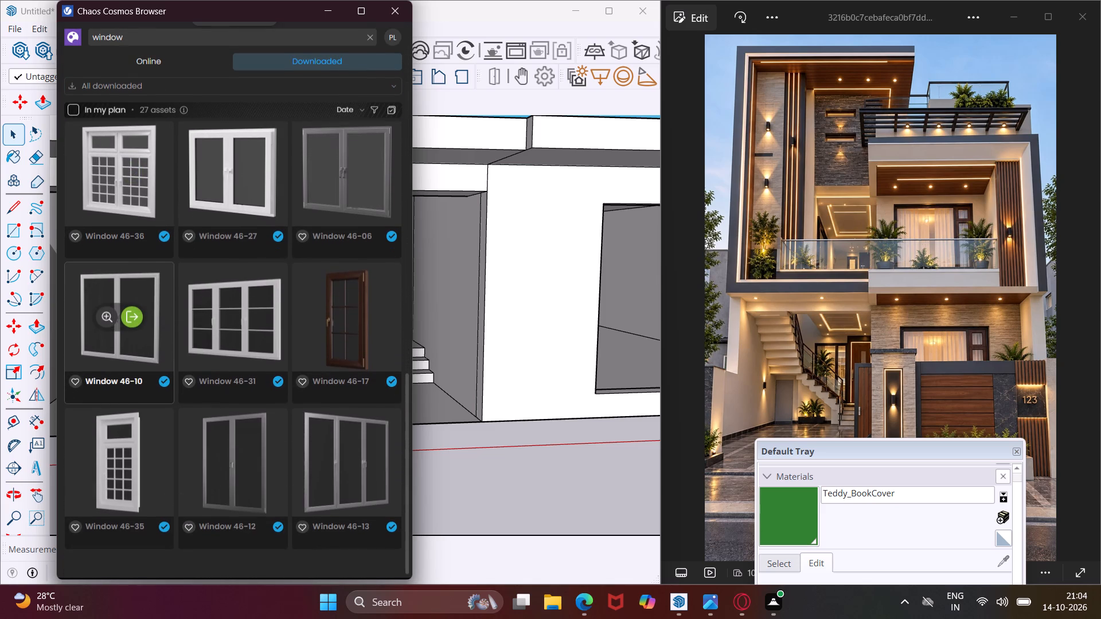
{"action": "scroll", "coordinate": [161, 335], "scroll_direction": "down", "scroll_amount": 7}
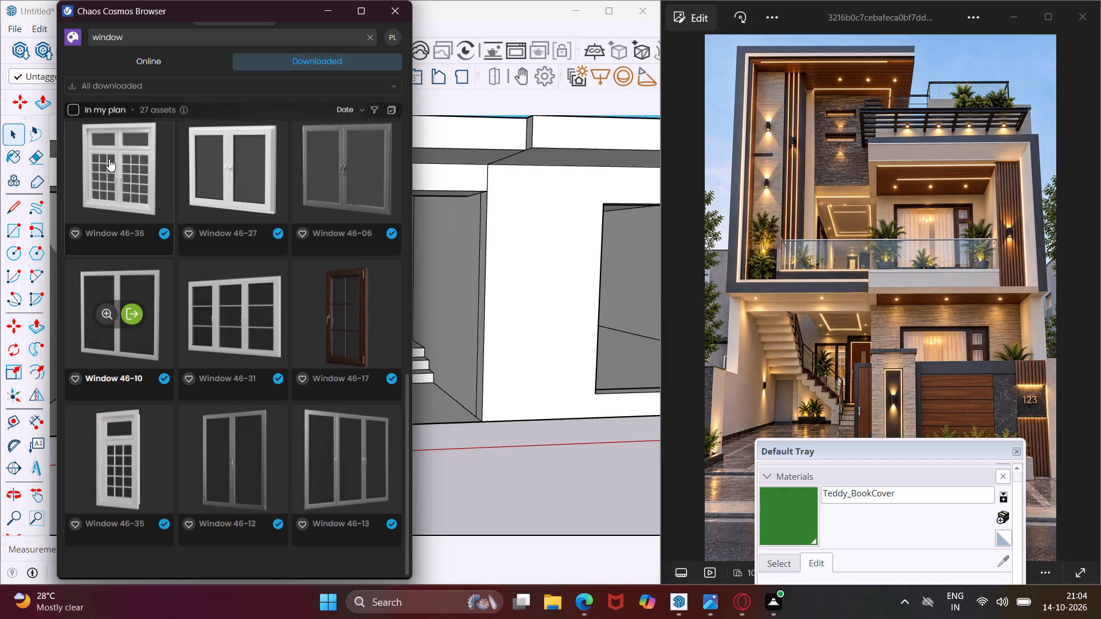
Browse the online Chaos Cosmos results for "window" and download the Window 109 016 model.
{"action": "left_click", "coordinate": [126, 65]}
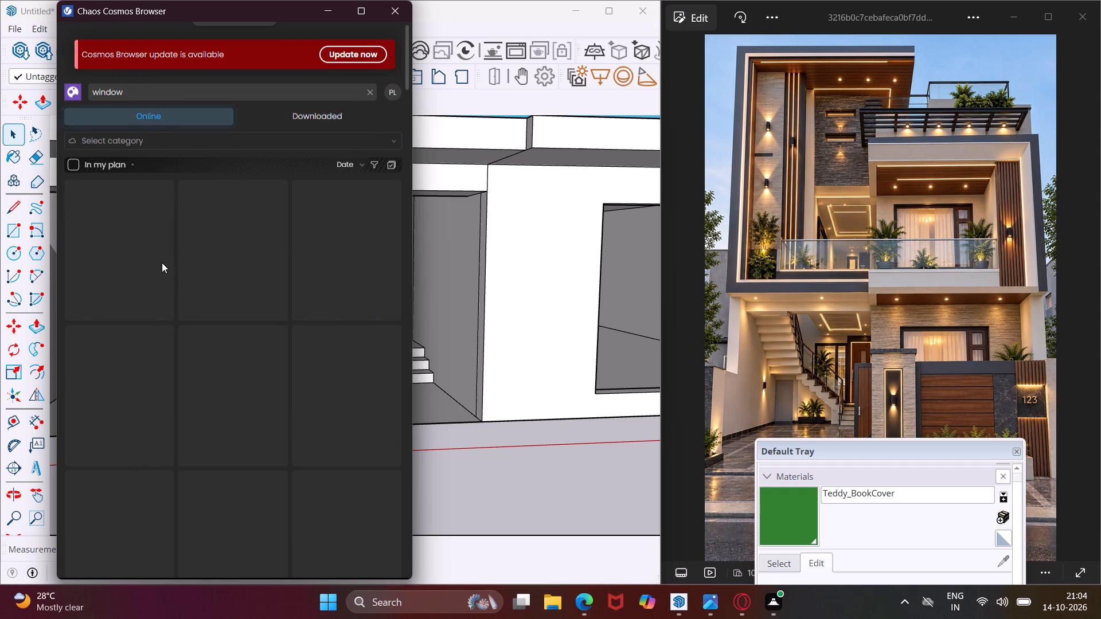
{"action": "scroll", "coordinate": [166, 317], "scroll_direction": "down", "scroll_amount": 2}
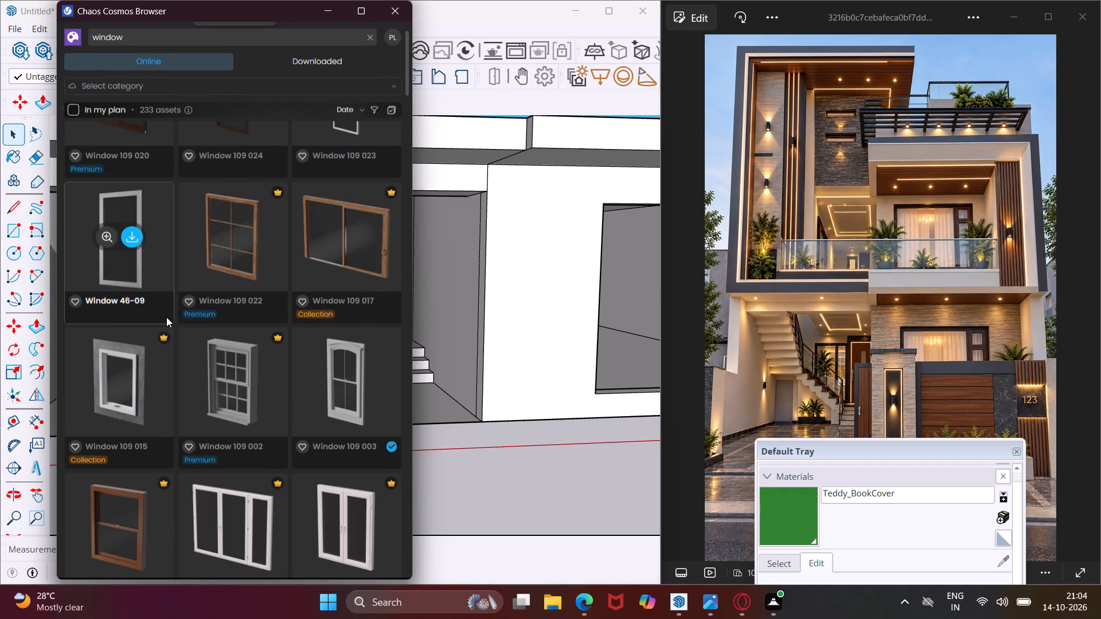
{"action": "scroll", "coordinate": [160, 368], "scroll_direction": "down", "scroll_amount": 2}
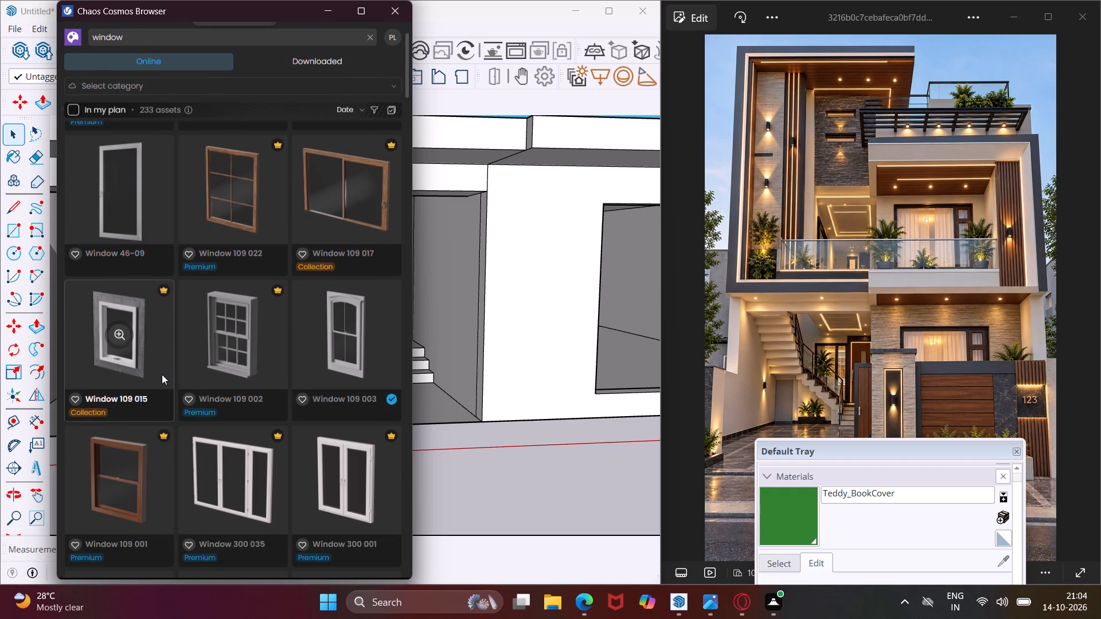
{"action": "scroll", "coordinate": [162, 374], "scroll_direction": "down", "scroll_amount": 4}
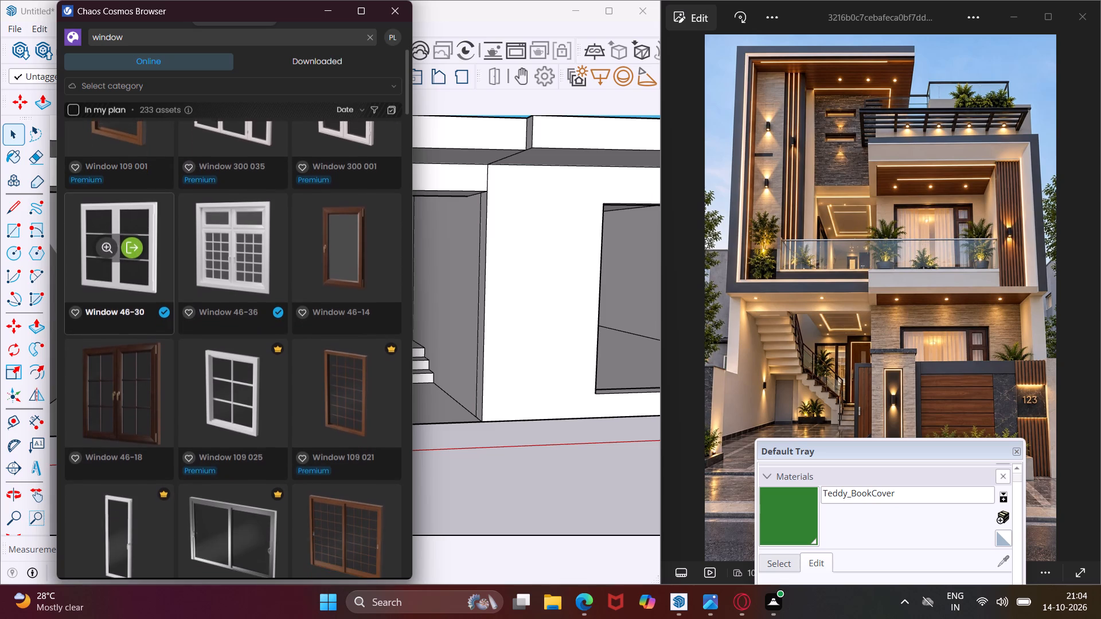
{"action": "scroll", "coordinate": [157, 367], "scroll_direction": "down", "scroll_amount": 2}
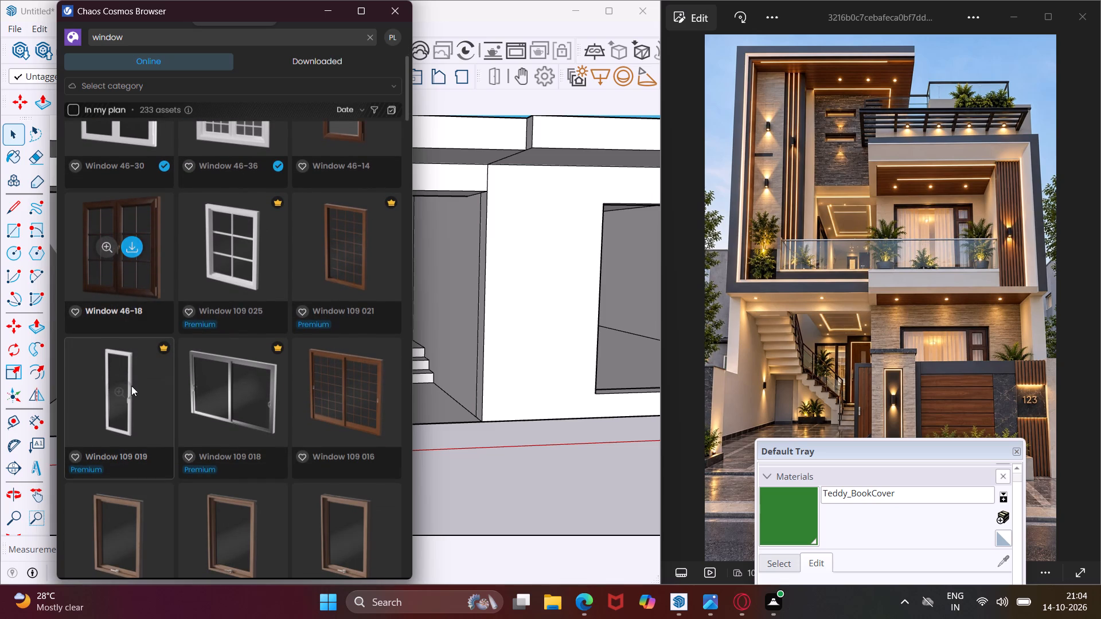
{"action": "scroll", "coordinate": [134, 399], "scroll_direction": "down", "scroll_amount": 2}
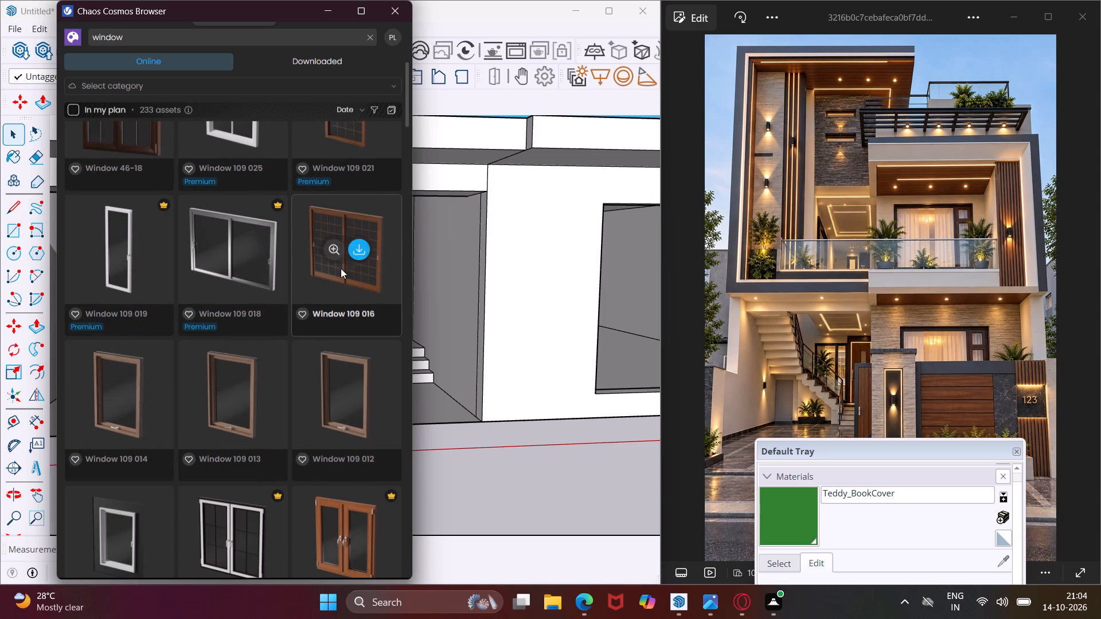
{"action": "left_click", "coordinate": [354, 243]}
Look through the rest of the online Chaos Cosmos "window" results for a suitable ground-floor window model.
{"action": "scroll", "coordinate": [227, 393], "scroll_direction": "down", "scroll_amount": 2}
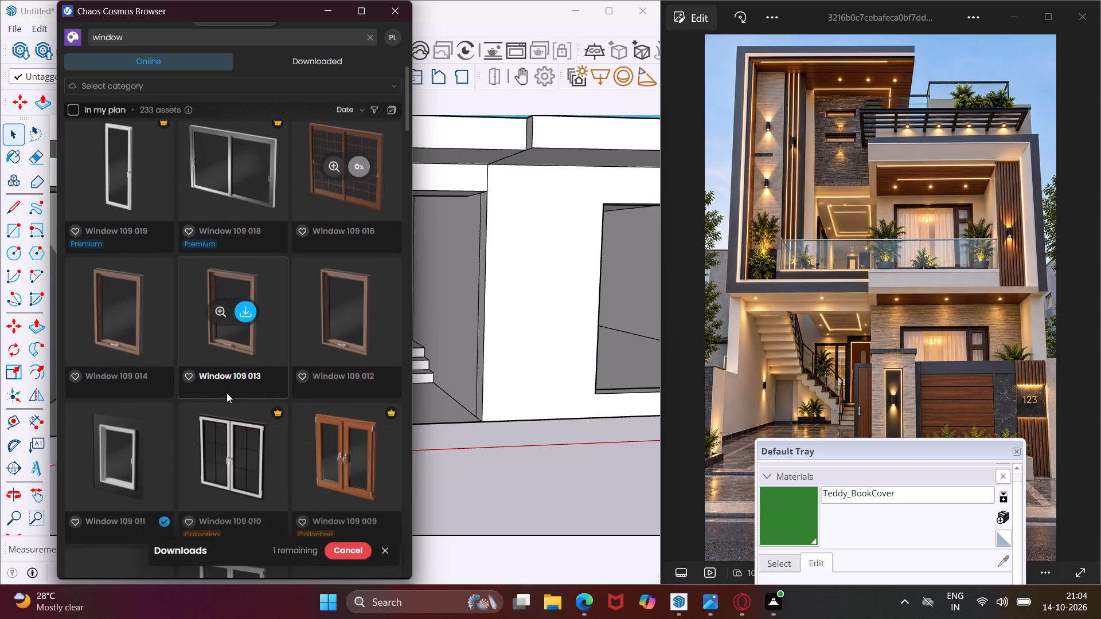
{"action": "scroll", "coordinate": [252, 322], "scroll_direction": "down", "scroll_amount": 1}
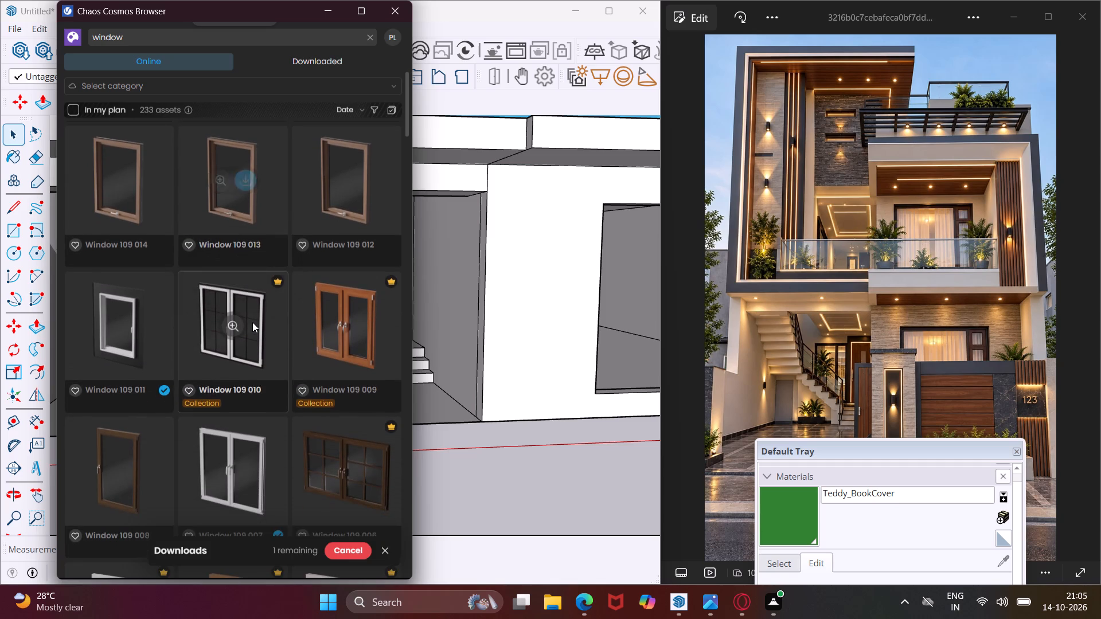
{"action": "scroll", "coordinate": [252, 322], "scroll_direction": "down", "scroll_amount": 3}
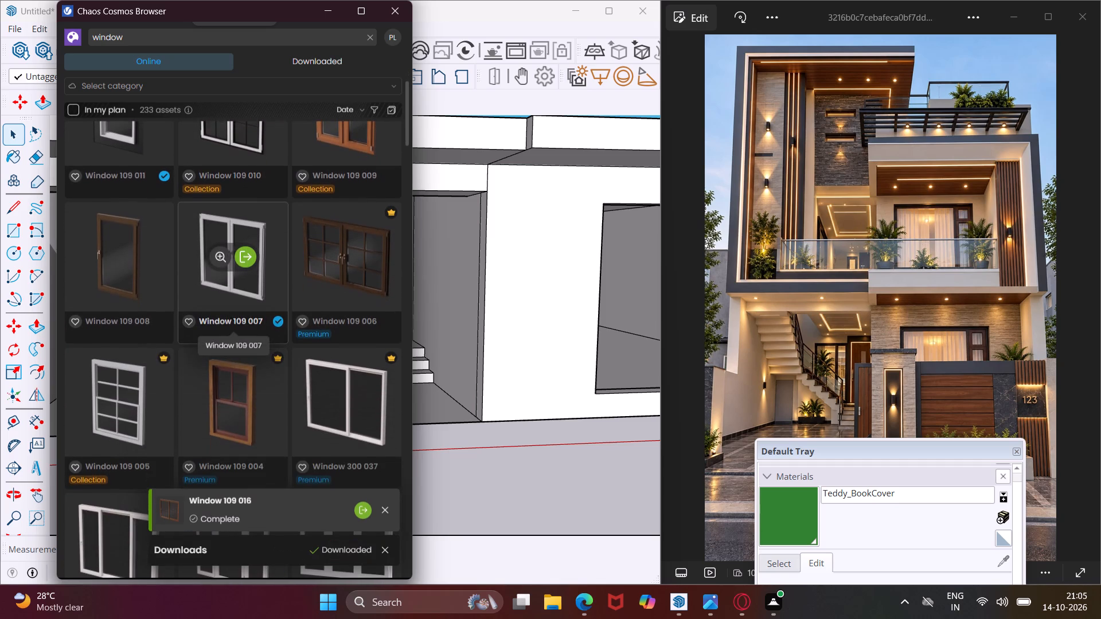
{"action": "scroll", "coordinate": [251, 326], "scroll_direction": "down", "scroll_amount": 5}
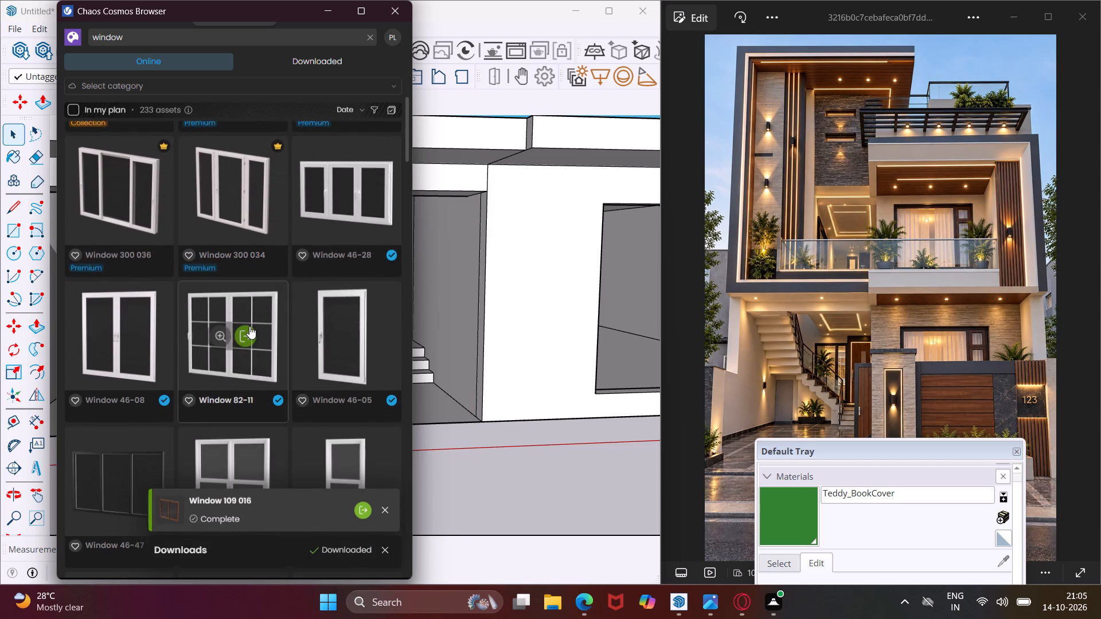
{"action": "scroll", "coordinate": [249, 326], "scroll_direction": "down", "scroll_amount": 1}
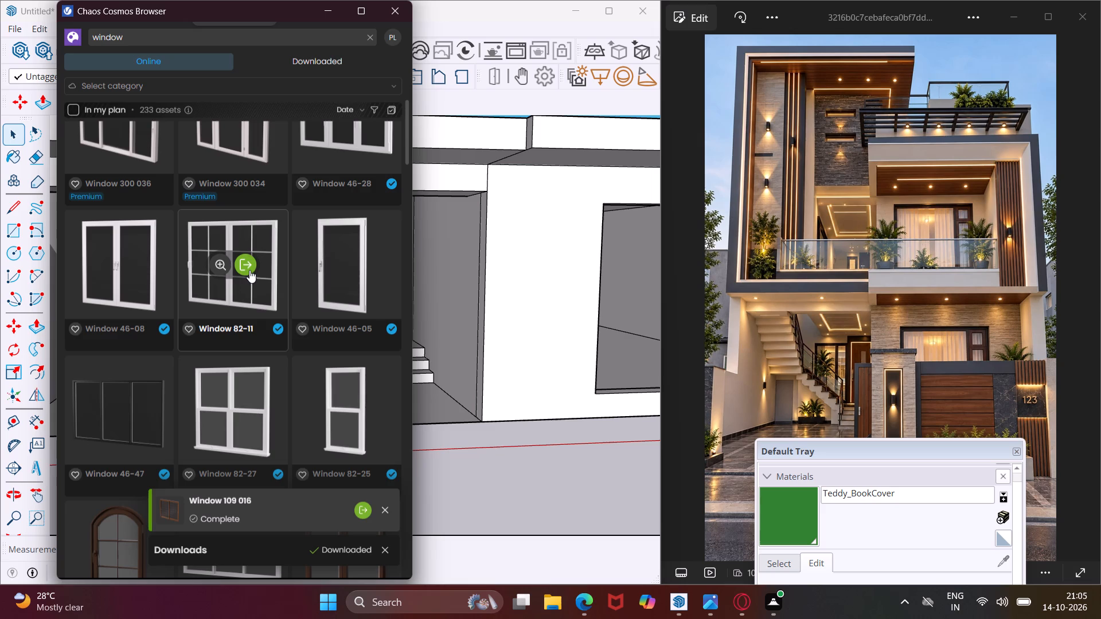
{"action": "scroll", "coordinate": [249, 263], "scroll_direction": "up", "scroll_amount": 2}
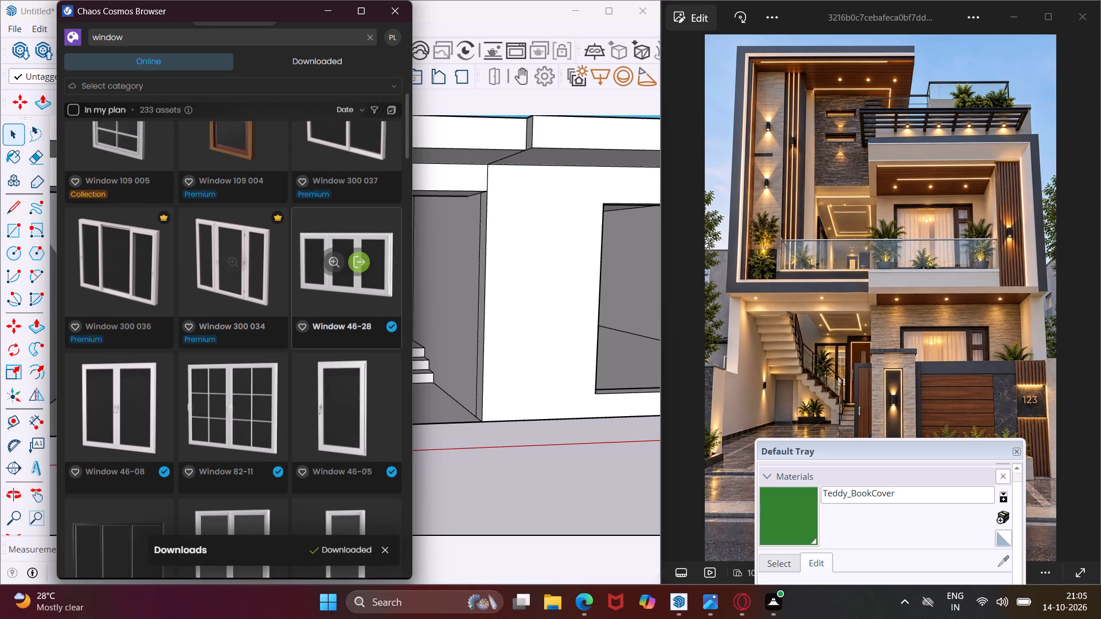
{"action": "scroll", "coordinate": [257, 354], "scroll_direction": "down", "scroll_amount": 6}
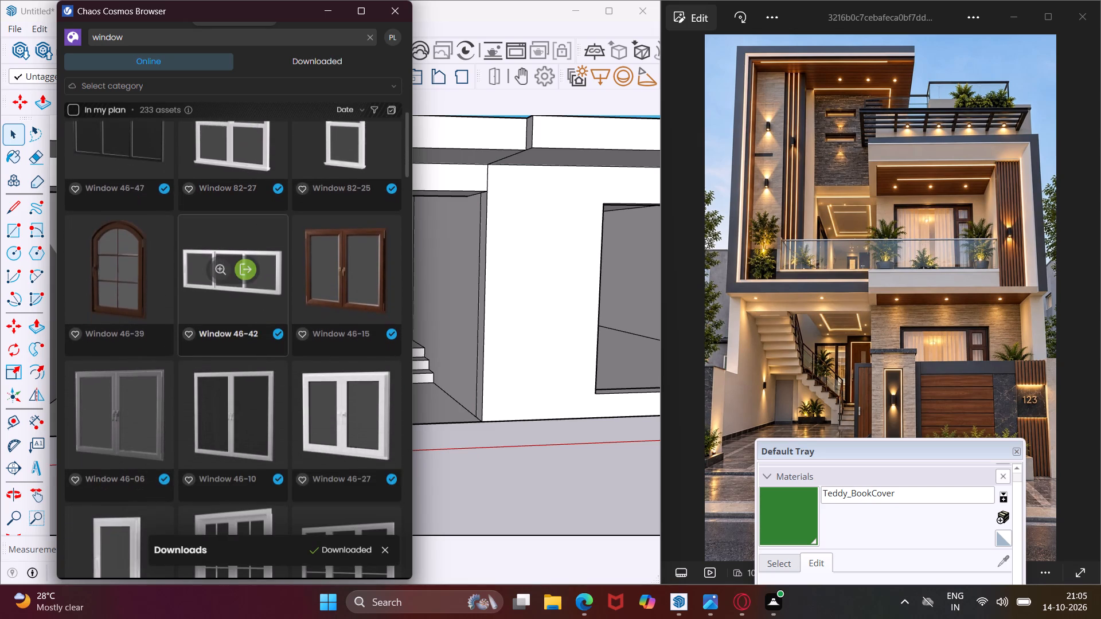
{"action": "scroll", "coordinate": [257, 352], "scroll_direction": "down", "scroll_amount": 4}
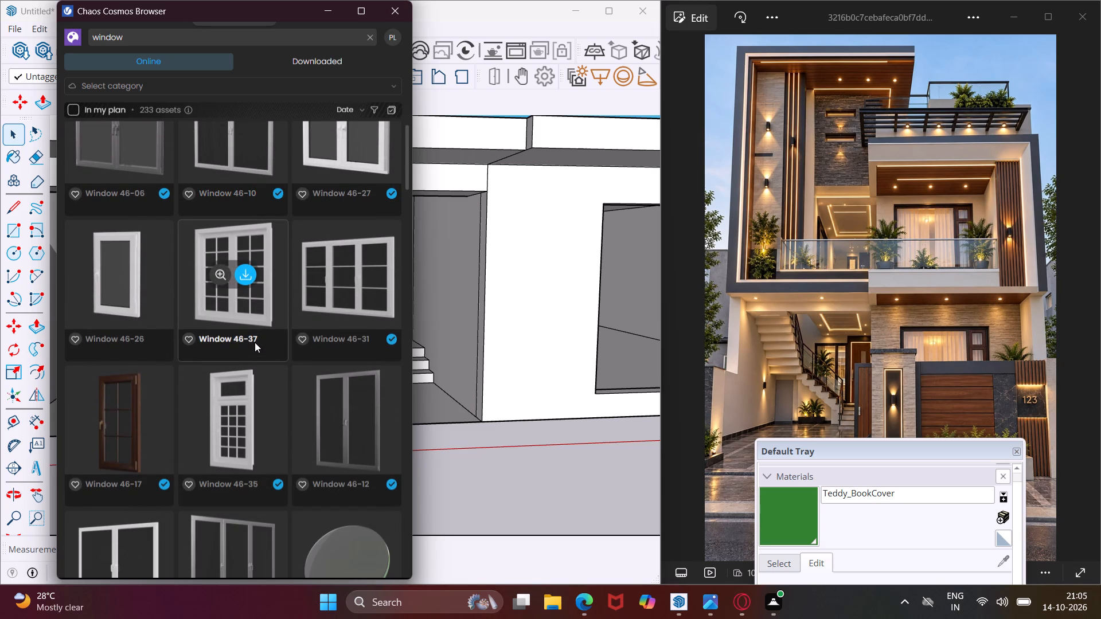
{"action": "scroll", "coordinate": [249, 345], "scroll_direction": "down", "scroll_amount": 2}
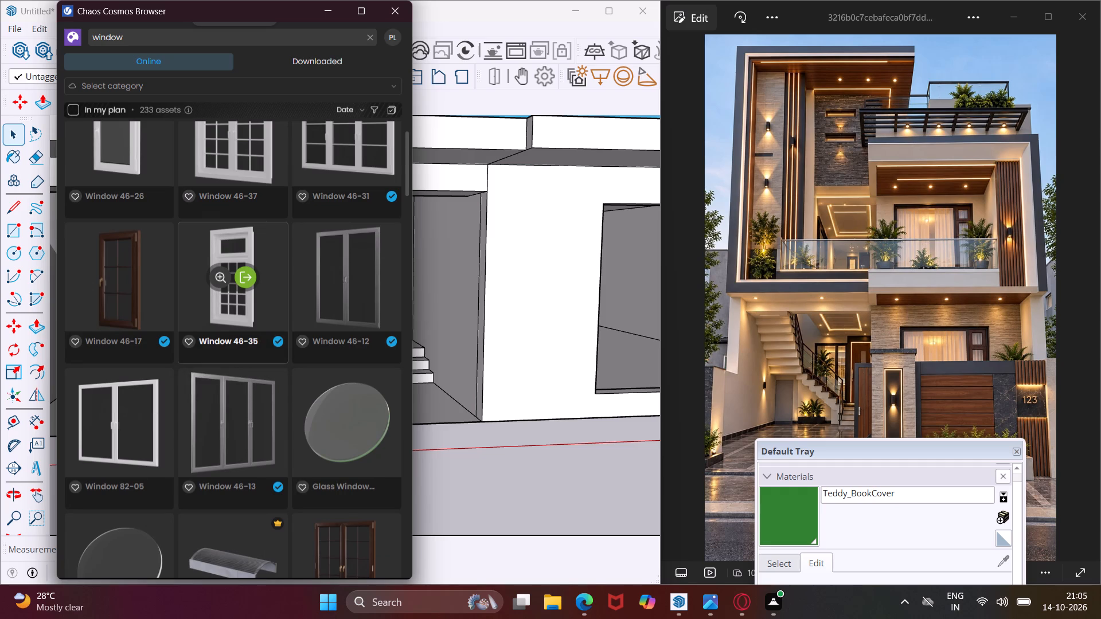
{"action": "scroll", "coordinate": [244, 327], "scroll_direction": "down", "scroll_amount": 7}
{"action": "scroll", "coordinate": [244, 327], "scroll_direction": "up", "scroll_amount": 1}
{"action": "scroll", "coordinate": [245, 336], "scroll_direction": "down", "scroll_amount": 5}
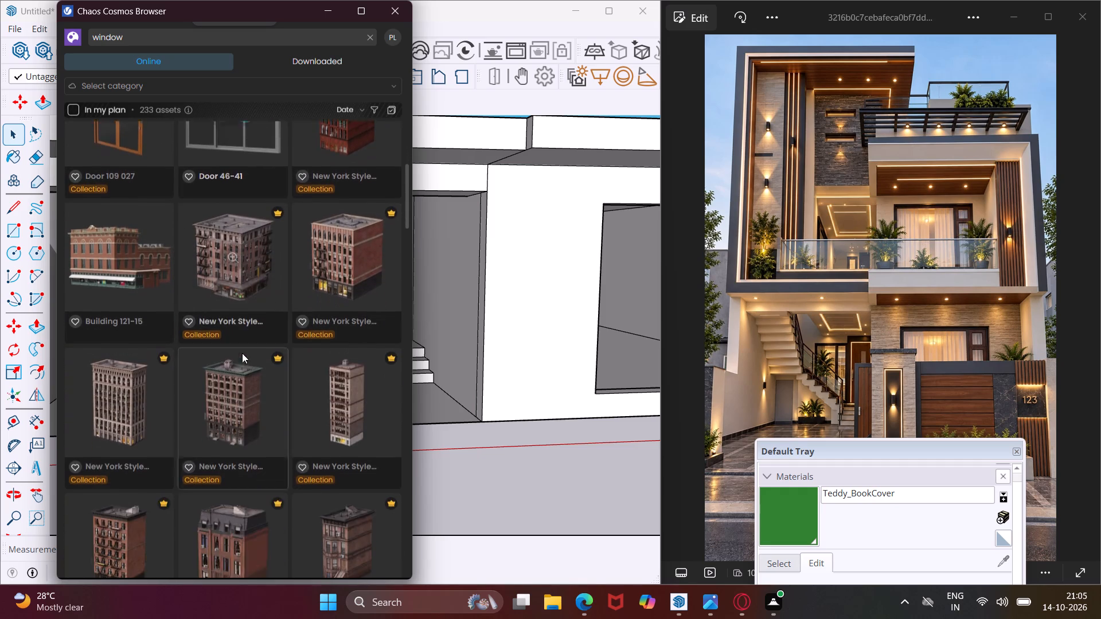
{"action": "scroll", "coordinate": [242, 353], "scroll_direction": "down", "scroll_amount": 11}
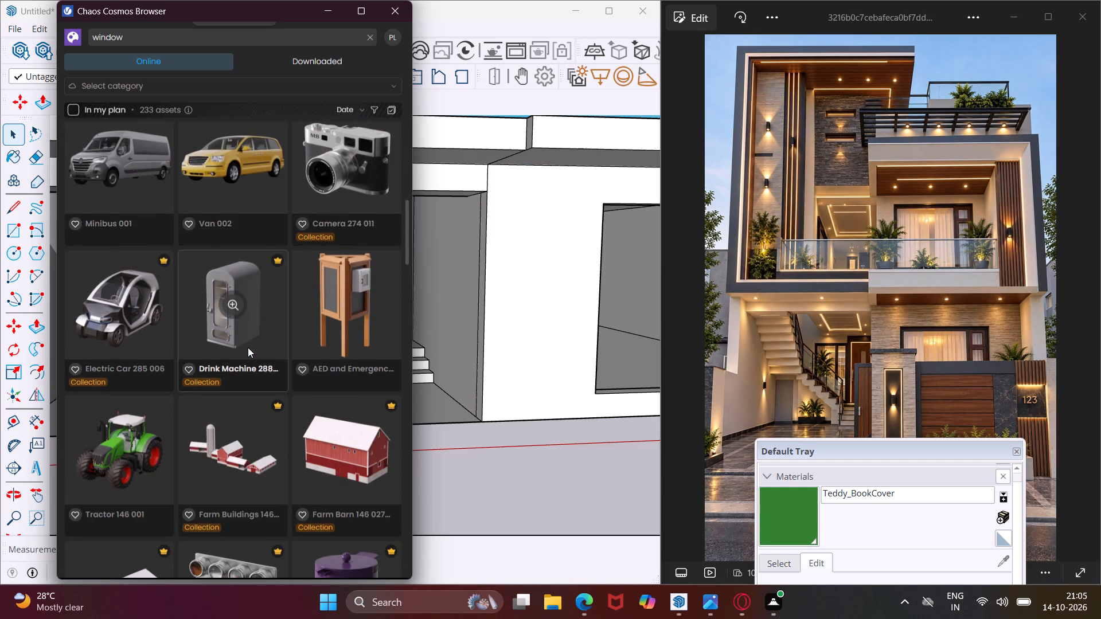
{"action": "scroll", "coordinate": [248, 347], "scroll_direction": "down", "scroll_amount": 10}
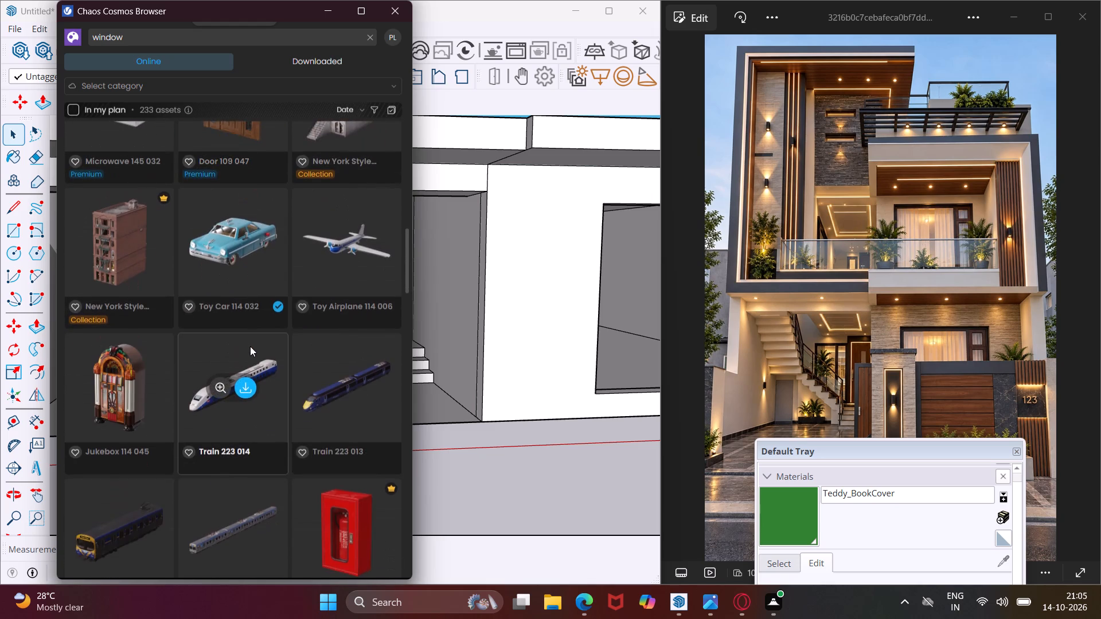
{"action": "scroll", "coordinate": [250, 346], "scroll_direction": "down", "scroll_amount": 8}
{"action": "scroll", "coordinate": [250, 344], "scroll_direction": "up", "scroll_amount": 1}
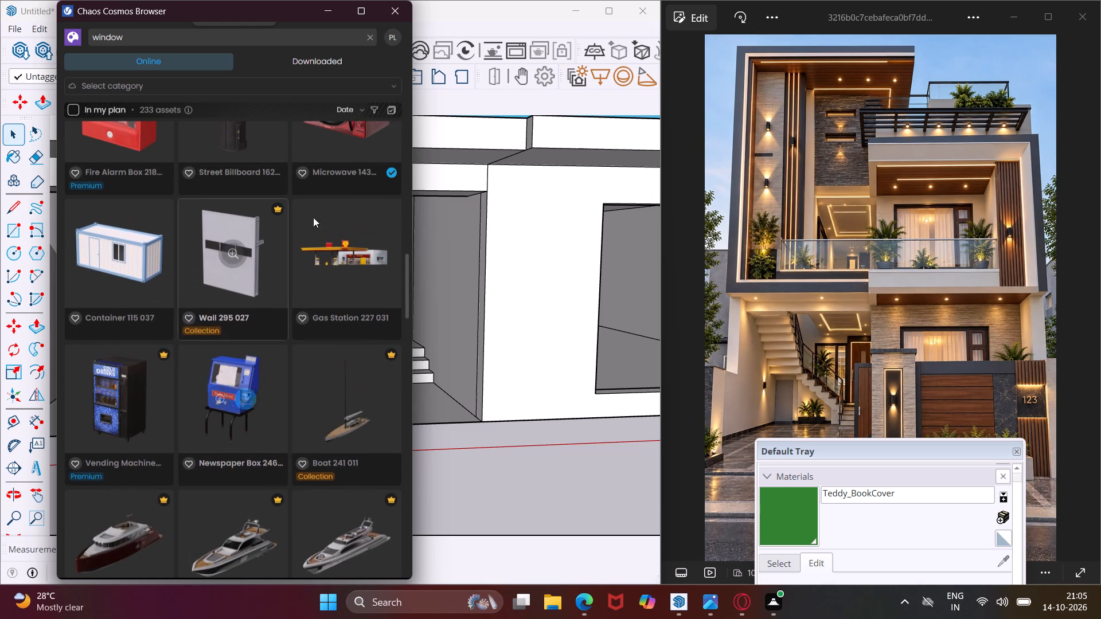
{"action": "left_click", "coordinate": [323, 17]}
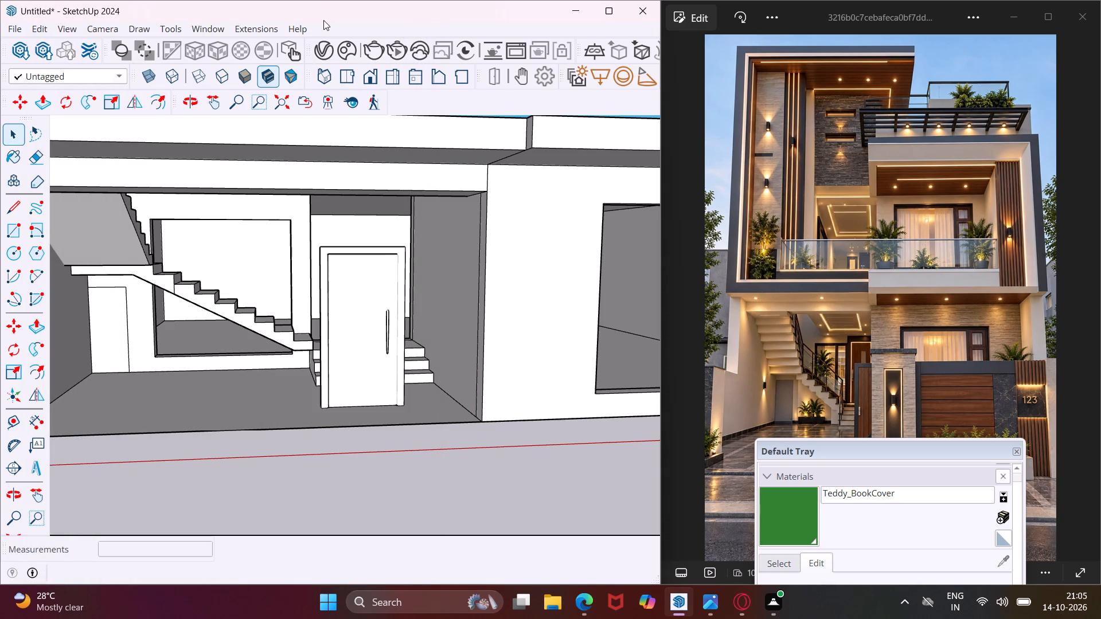
Search the online Chaos Cosmos assets for "curtain" and place the Curtains 002 model on the ground in front of the open stair bay.
{"action": "left_click", "coordinate": [345, 48]}
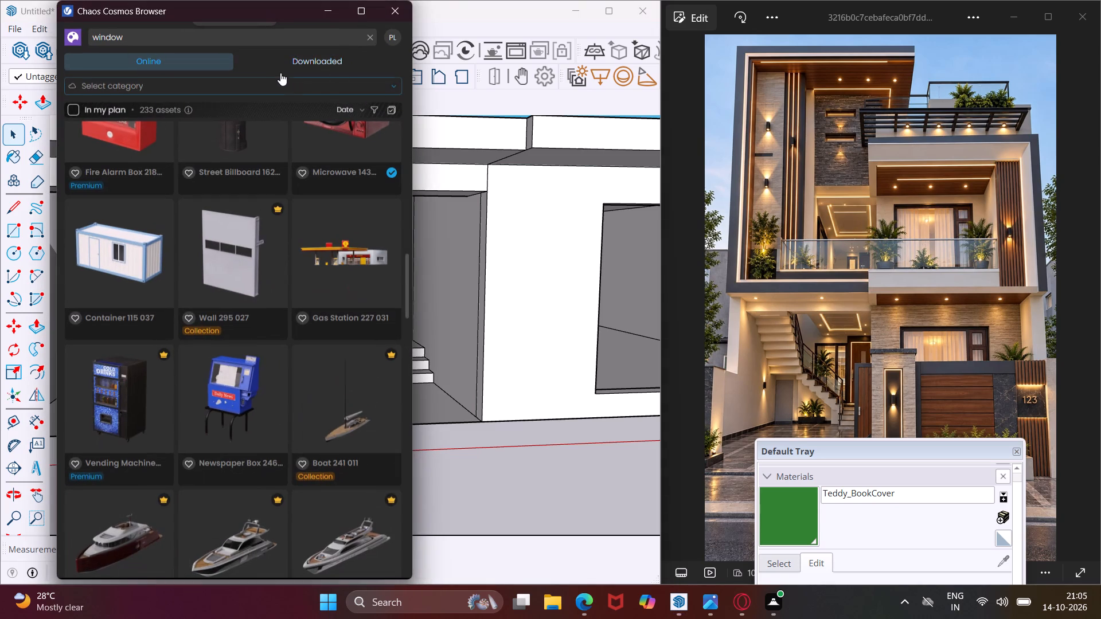
{"action": "left_click", "coordinate": [258, 38]}
{"action": "key", "text": "BackSpace"}
{"action": "key", "text": "BackSpace"}
{"action": "key", "text": "BackSpace"}
{"action": "key", "text": "BackSpace"}
{"action": "key", "text": "BackSpace"}
{"action": "key", "text": "BackSpace"}
{"action": "key", "text": "BackSpace"}
{"action": "key", "text": "BackSpace"}
{"action": "key", "text": "BackSpace"}
{"action": "key", "text": "BackSpace"}
{"action": "key", "text": "BackSpace"}
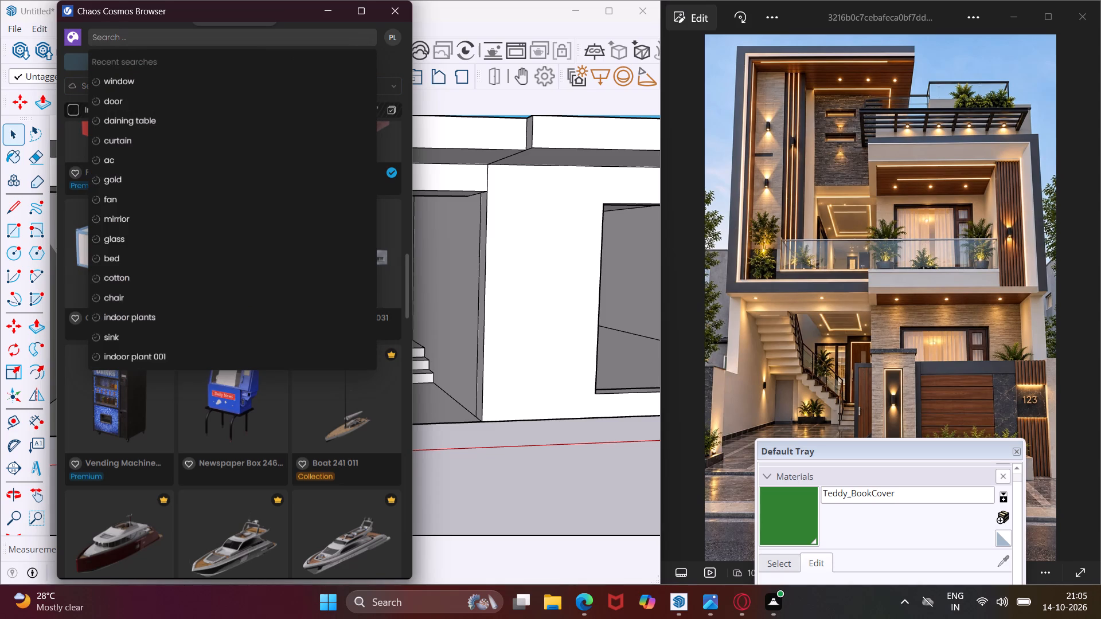
{"action": "key", "text": "c"}
{"action": "type", "text": "urt"}
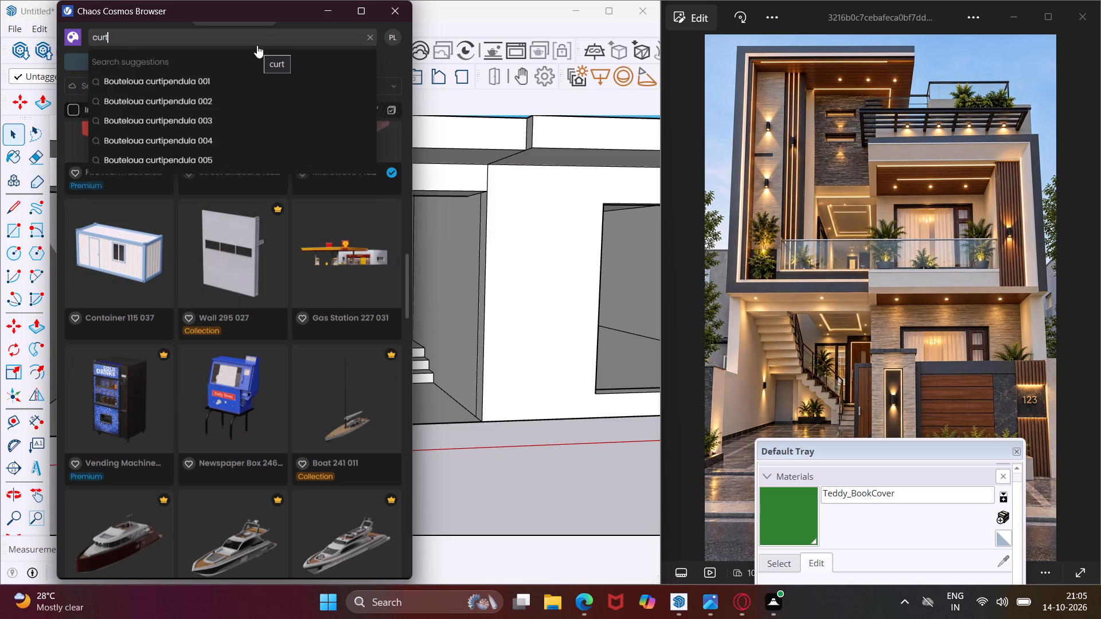
{"action": "type", "text": "ain"}
{"action": "key", "text": "Return"}
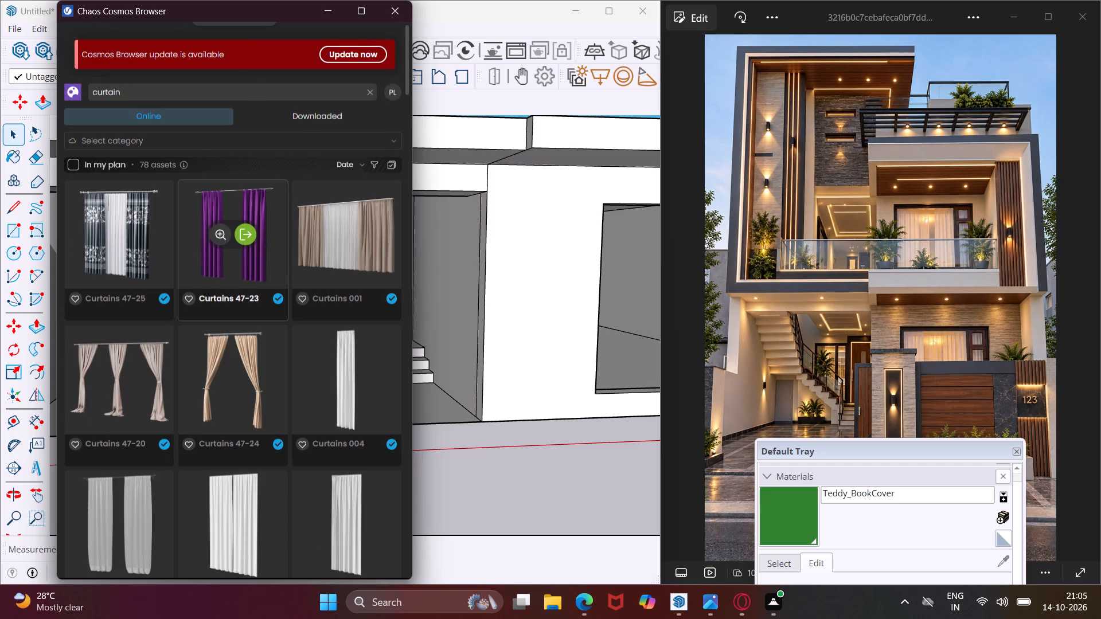
{"action": "scroll", "coordinate": [218, 351], "scroll_direction": "down", "scroll_amount": 2}
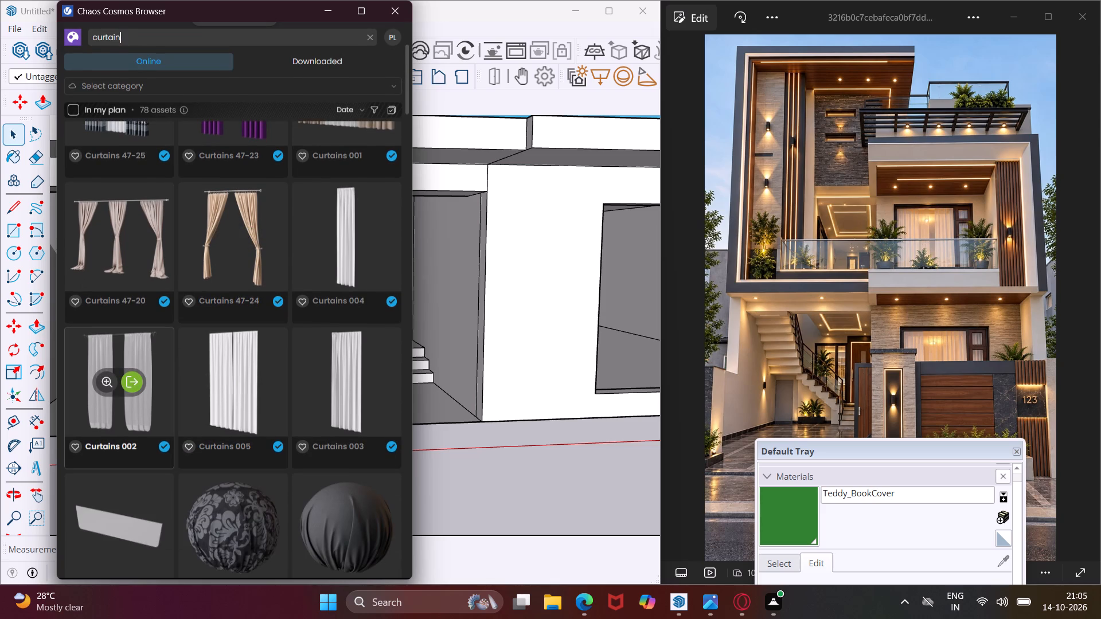
{"action": "left_click", "coordinate": [131, 378]}
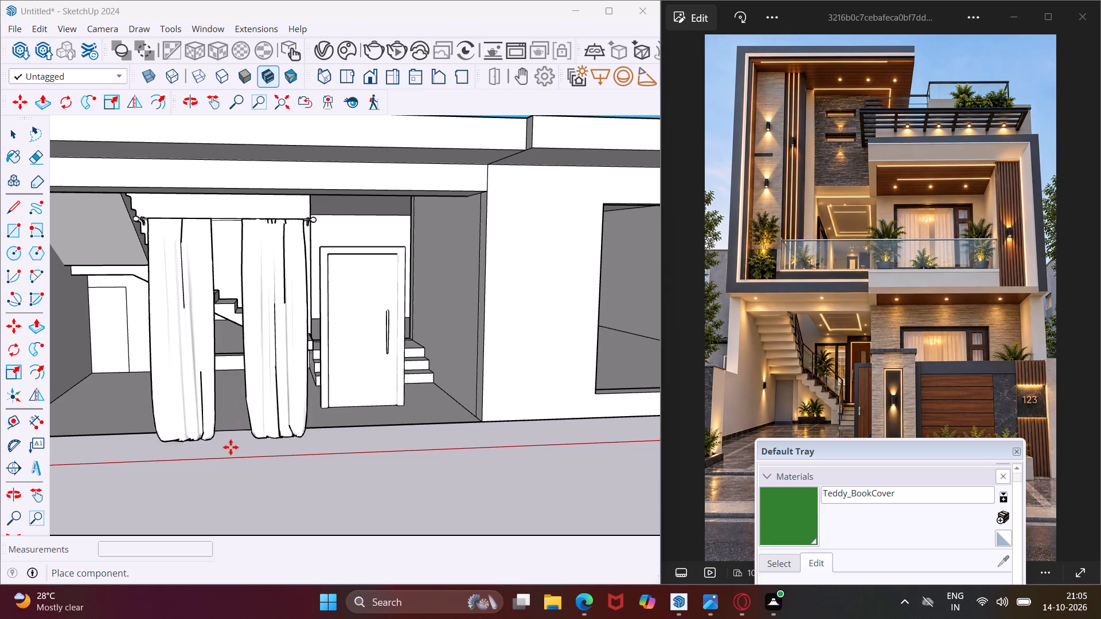
{"action": "left_click", "coordinate": [271, 467]}
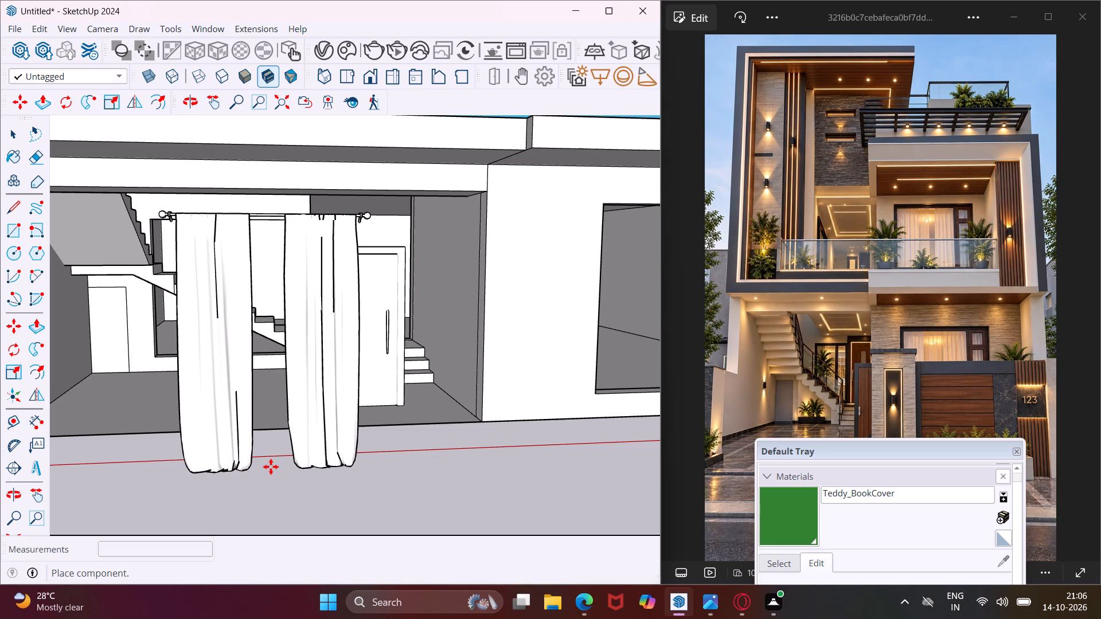
{"action": "key", "text": "Escape"}
{"action": "scroll", "coordinate": [277, 407], "scroll_direction": "down", "scroll_amount": 4}
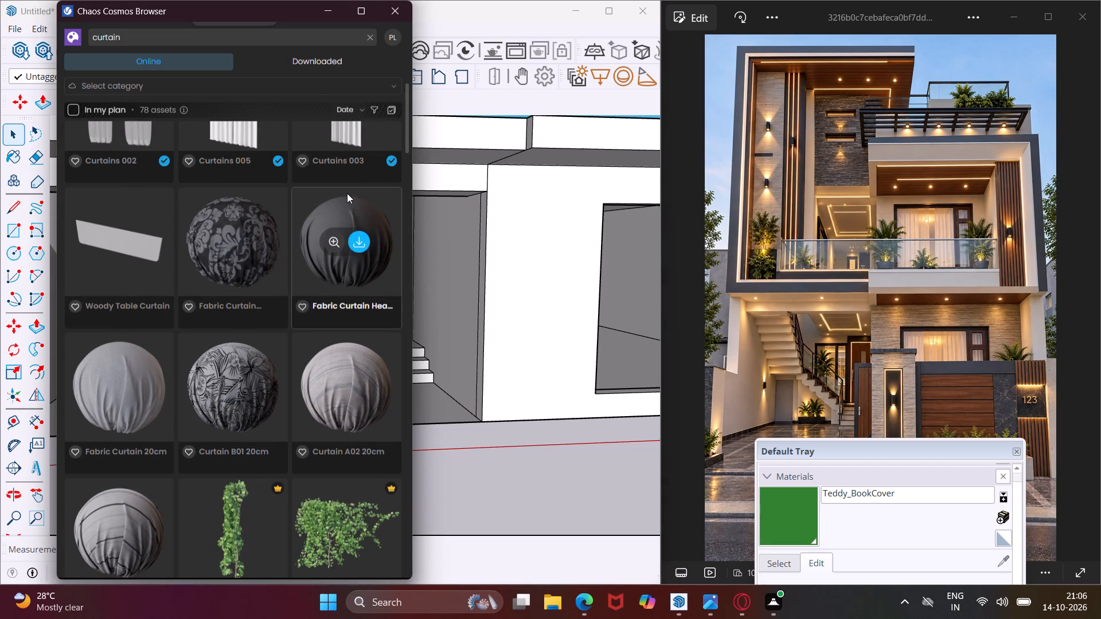
{"action": "left_click", "coordinate": [324, 19]}
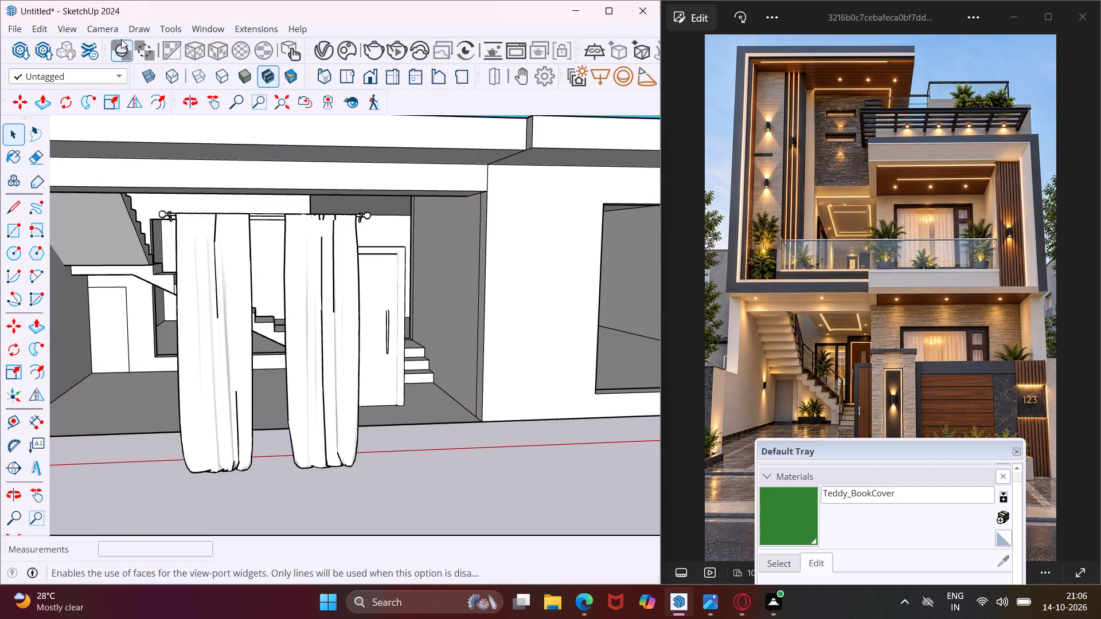
Open 3D Warehouse and search its models for "window".
{"action": "left_click", "coordinate": [206, 30]}
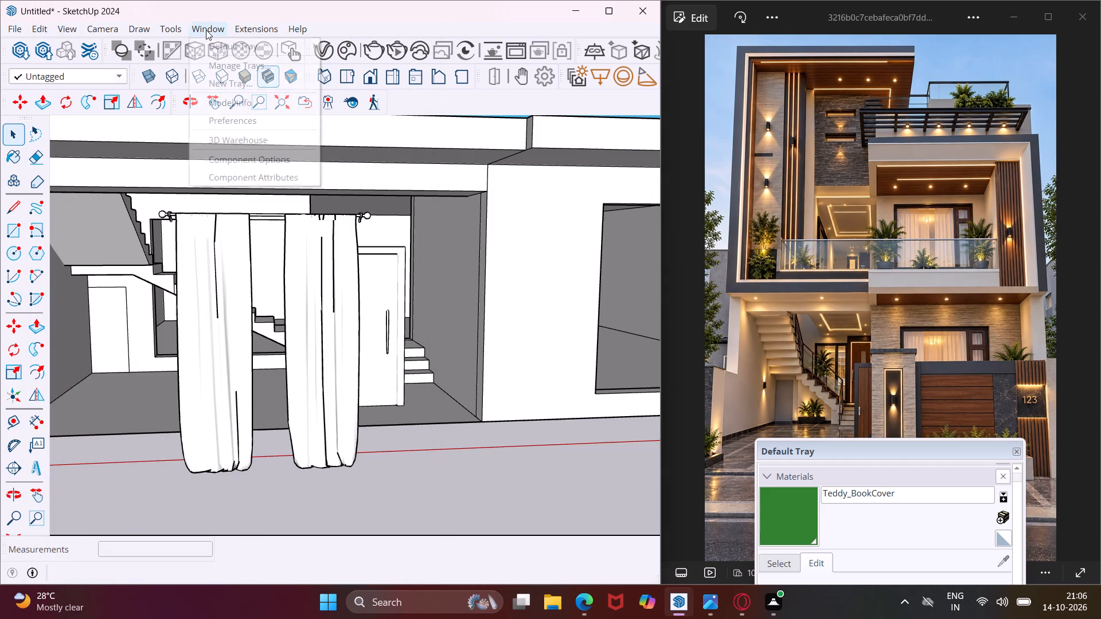
{"action": "left_click", "coordinate": [237, 141]}
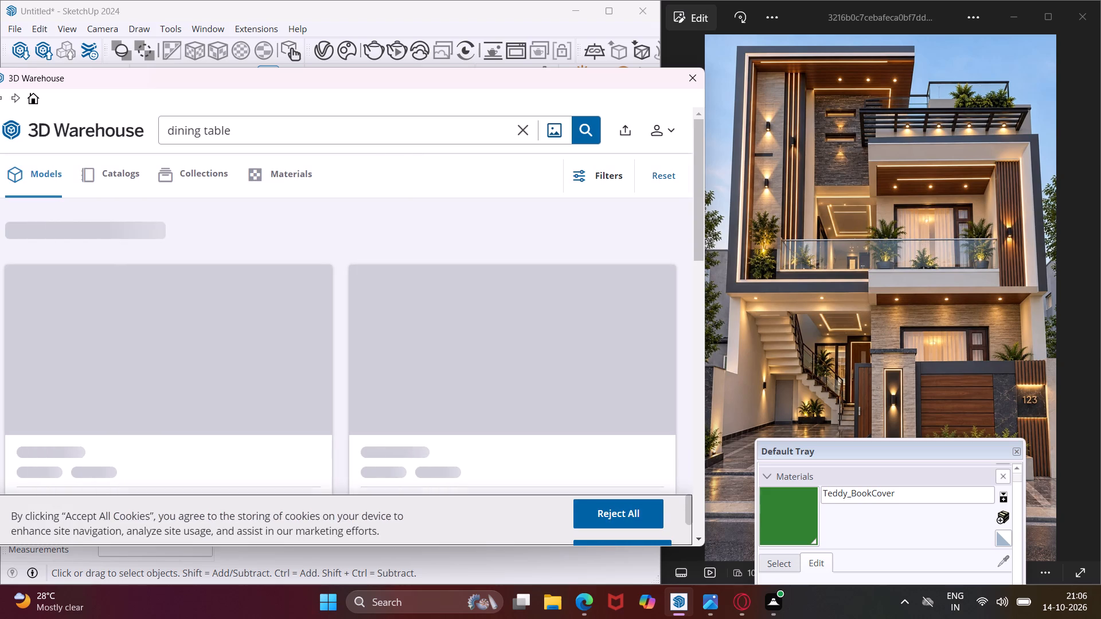
{"action": "left_click", "coordinate": [246, 123]}
{"action": "key", "text": "BackSpace"}
{"action": "key", "text": "BackSpace"}
{"action": "key", "text": "BackSpace"}
{"action": "key", "text": "BackSpace"}
{"action": "key", "text": "BackSpace"}
{"action": "key", "text": "BackSpace"}
{"action": "key", "text": "BackSpace"}
{"action": "key", "text": "BackSpace"}
{"action": "key", "text": "BackSpace"}
{"action": "key", "text": "BackSpace"}
{"action": "key", "text": "BackSpace"}
{"action": "key", "text": "BackSpace"}
{"action": "key", "text": "BackSpace"}
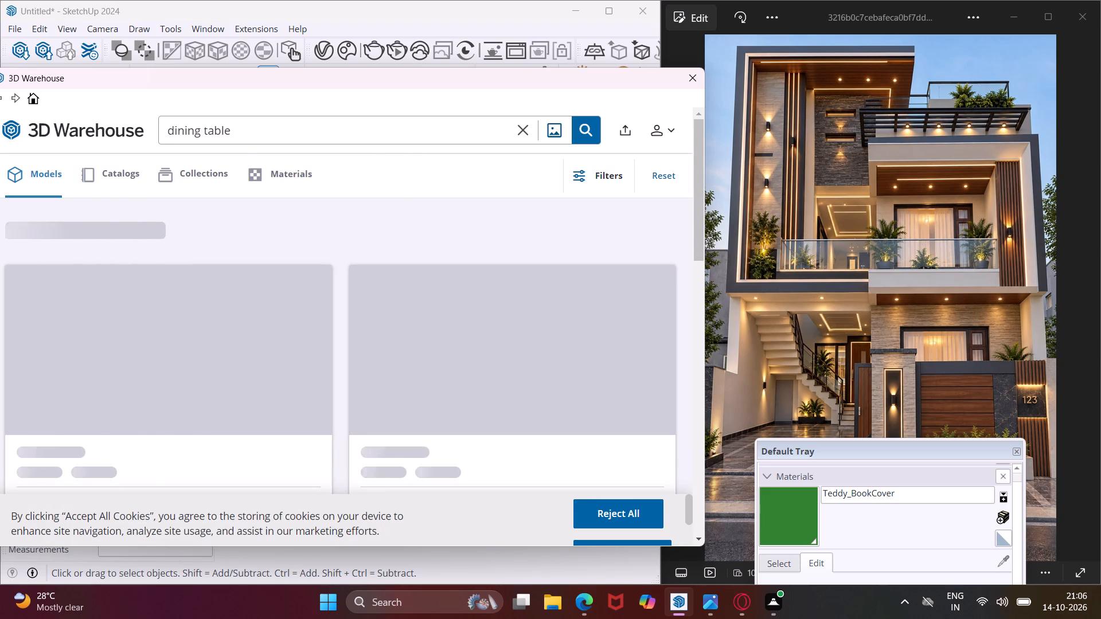
{"action": "left_click", "coordinate": [231, 135]}
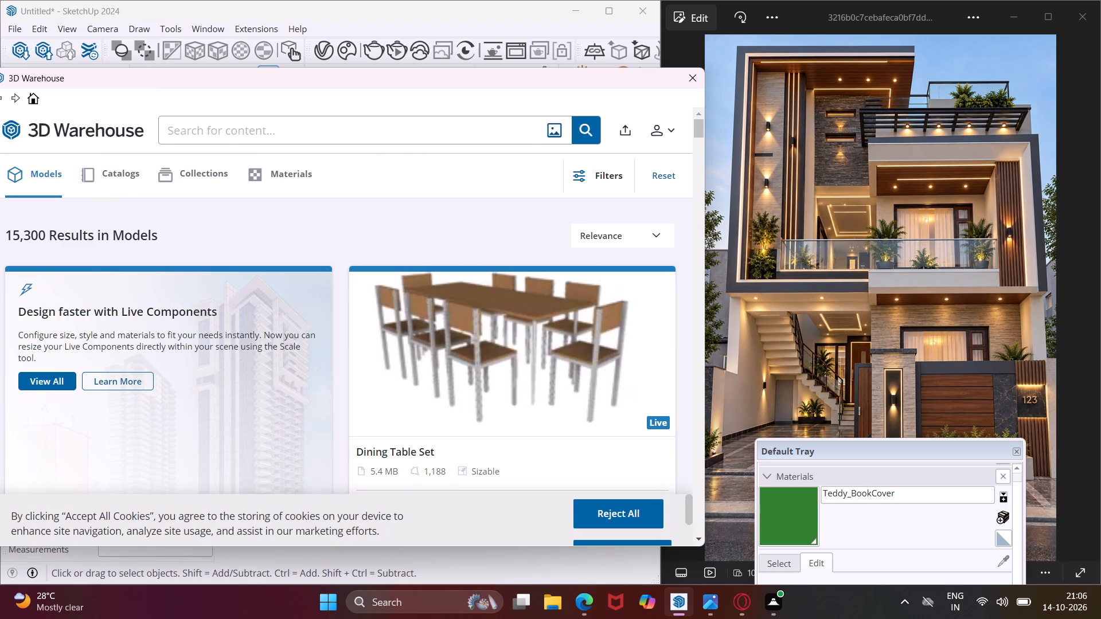
{"action": "key", "text": "w"}
{"action": "type", "text": "in"}
{"action": "type", "text": "do"}
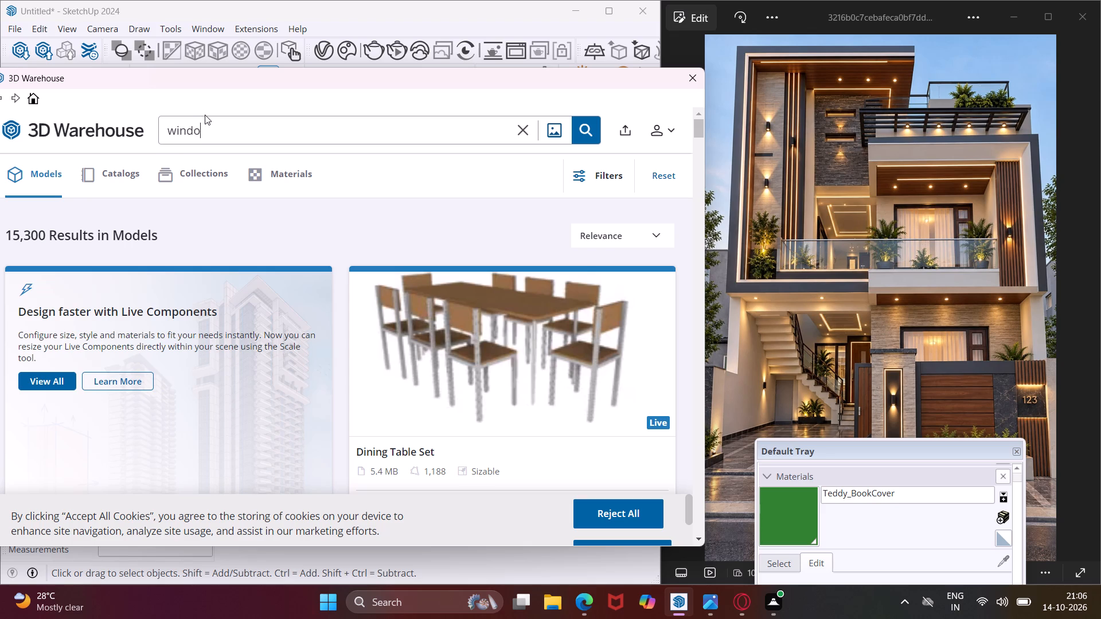
{"action": "key", "text": "w"}
{"action": "key", "text": "Return"}
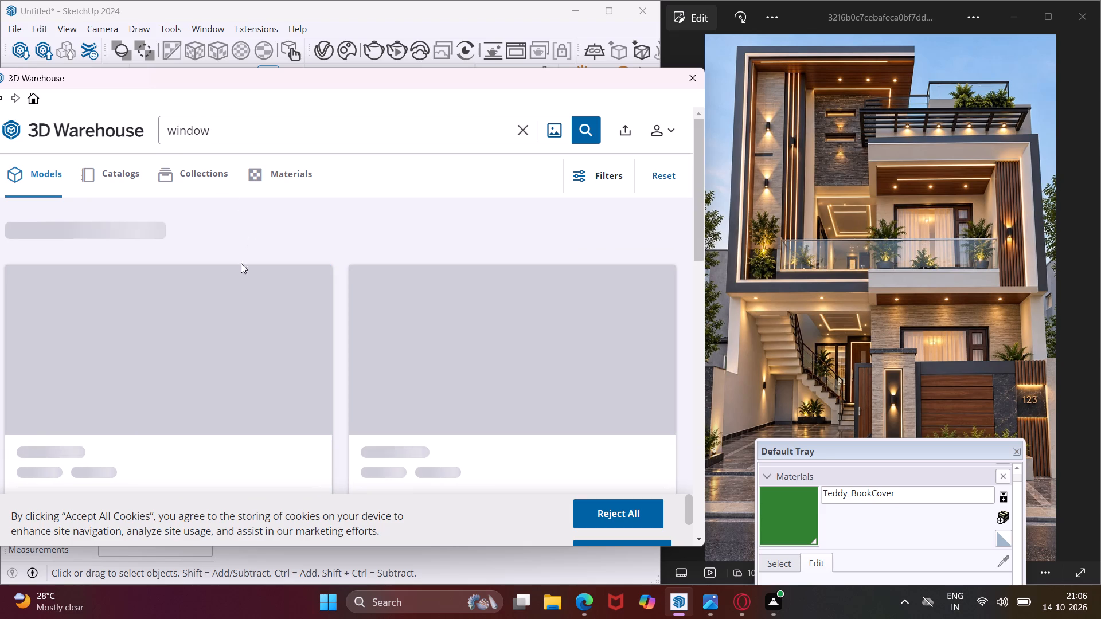
Look through the 3D Warehouse "window" results for a model suited to the ground-floor window in the reference image.
{"action": "scroll", "coordinate": [376, 326], "scroll_direction": "down", "scroll_amount": 4}
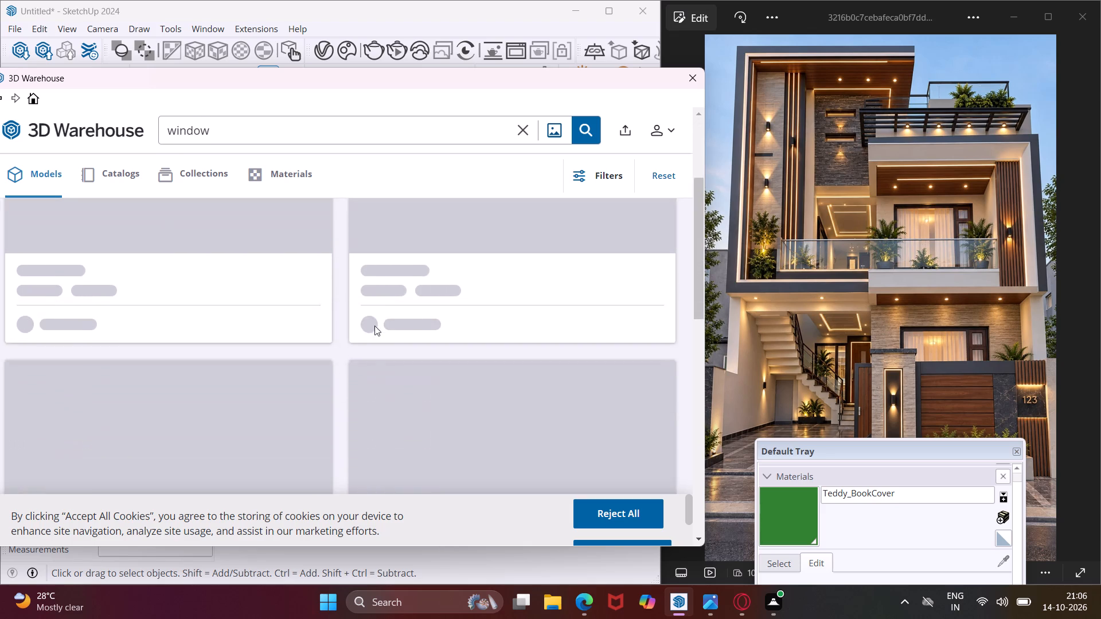
{"action": "scroll", "coordinate": [327, 330], "scroll_direction": "down", "scroll_amount": 2}
{"action": "scroll", "coordinate": [317, 330], "scroll_direction": "up", "scroll_amount": 7}
{"action": "scroll", "coordinate": [317, 330], "scroll_direction": "down", "scroll_amount": 3}
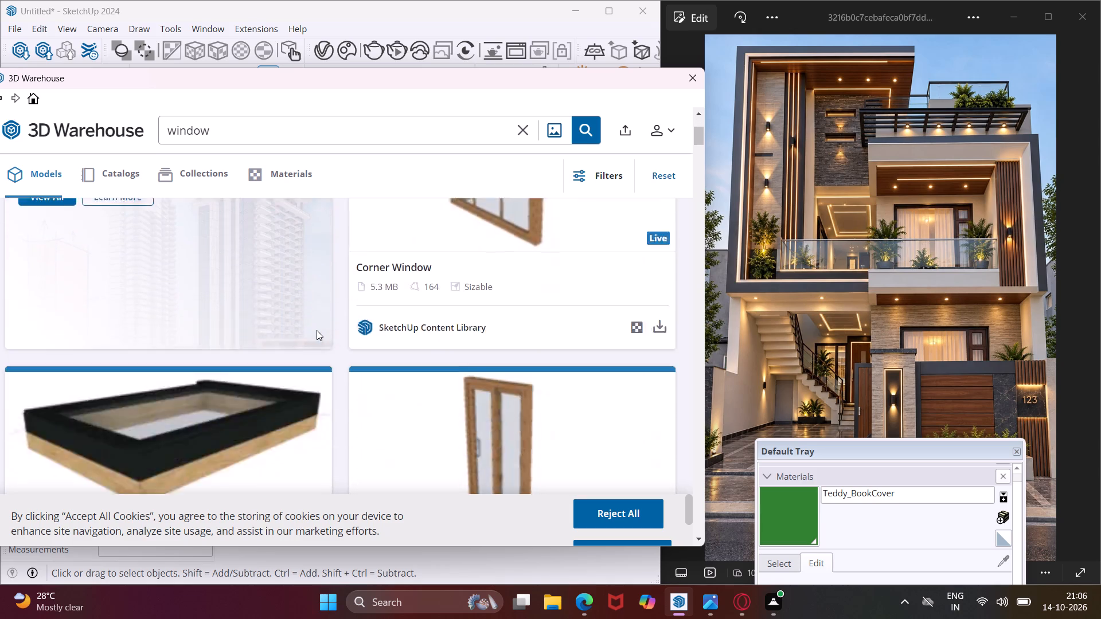
{"action": "scroll", "coordinate": [317, 330], "scroll_direction": "down", "scroll_amount": 6}
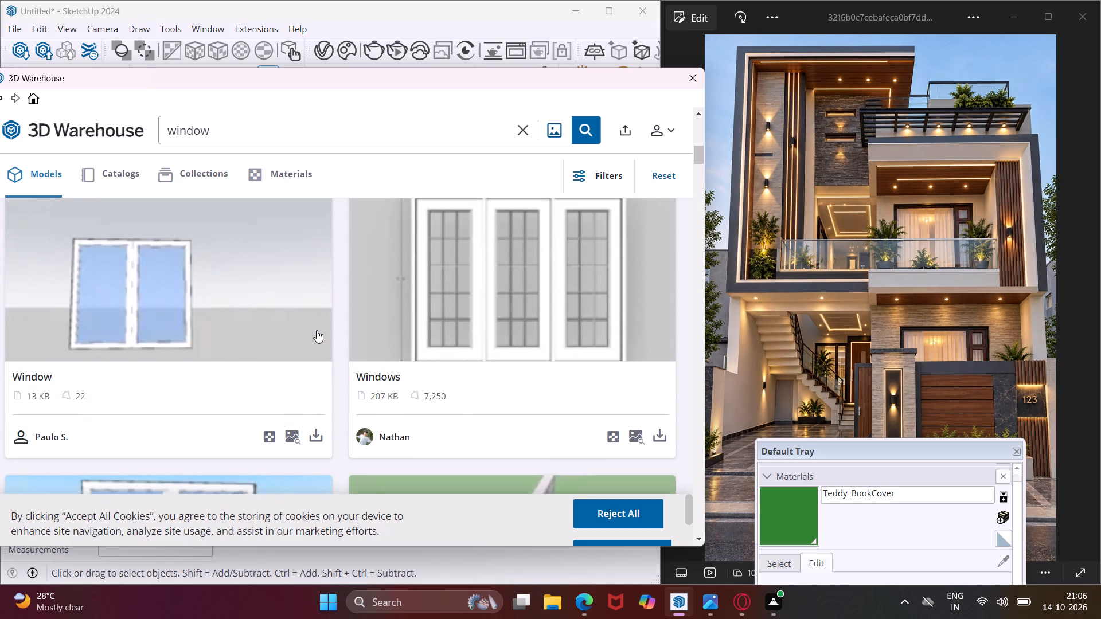
{"action": "scroll", "coordinate": [317, 330], "scroll_direction": "down", "scroll_amount": 7}
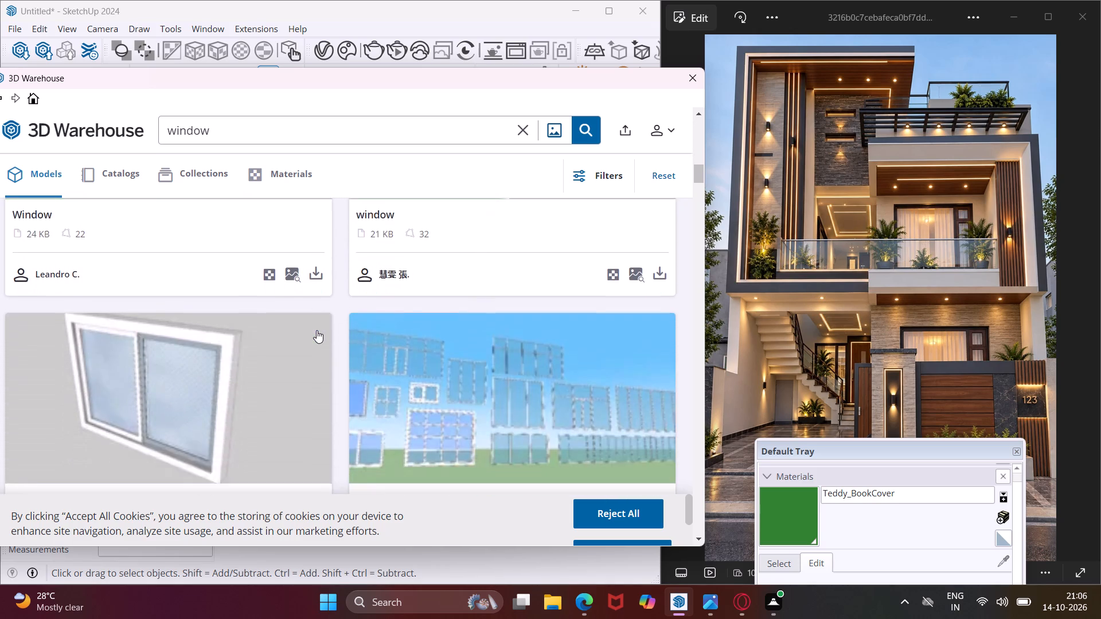
{"action": "scroll", "coordinate": [317, 330], "scroll_direction": "down", "scroll_amount": 4}
{"action": "scroll", "coordinate": [317, 330], "scroll_direction": "up", "scroll_amount": 4}
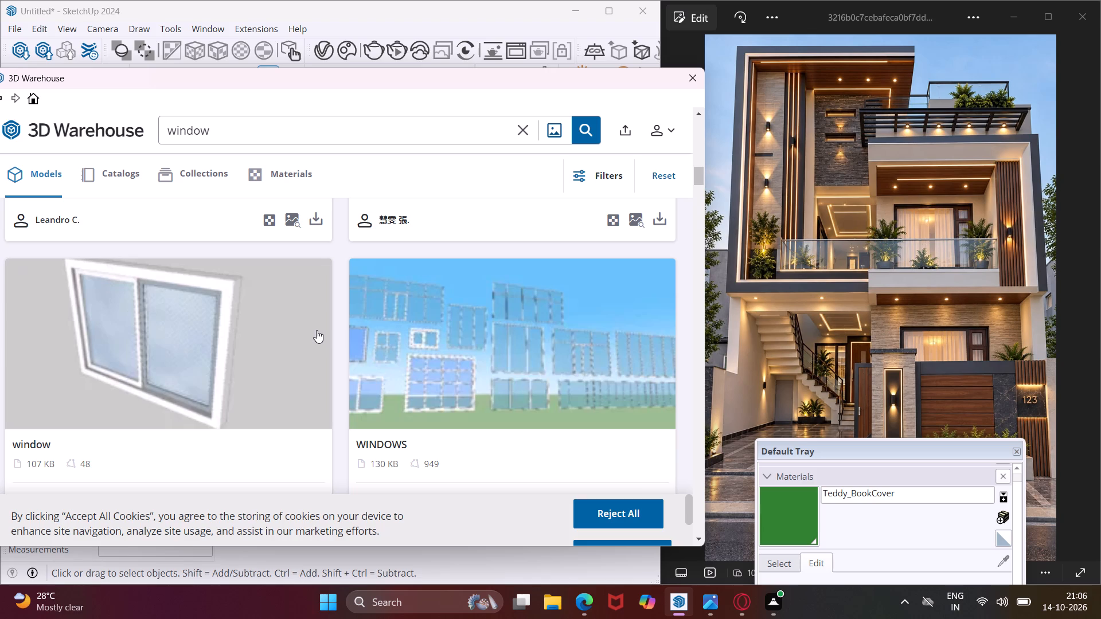
{"action": "scroll", "coordinate": [317, 330], "scroll_direction": "down", "scroll_amount": 1}
{"action": "scroll", "coordinate": [317, 330], "scroll_direction": "up", "scroll_amount": 1}
{"action": "scroll", "coordinate": [317, 330], "scroll_direction": "down", "scroll_amount": 1}
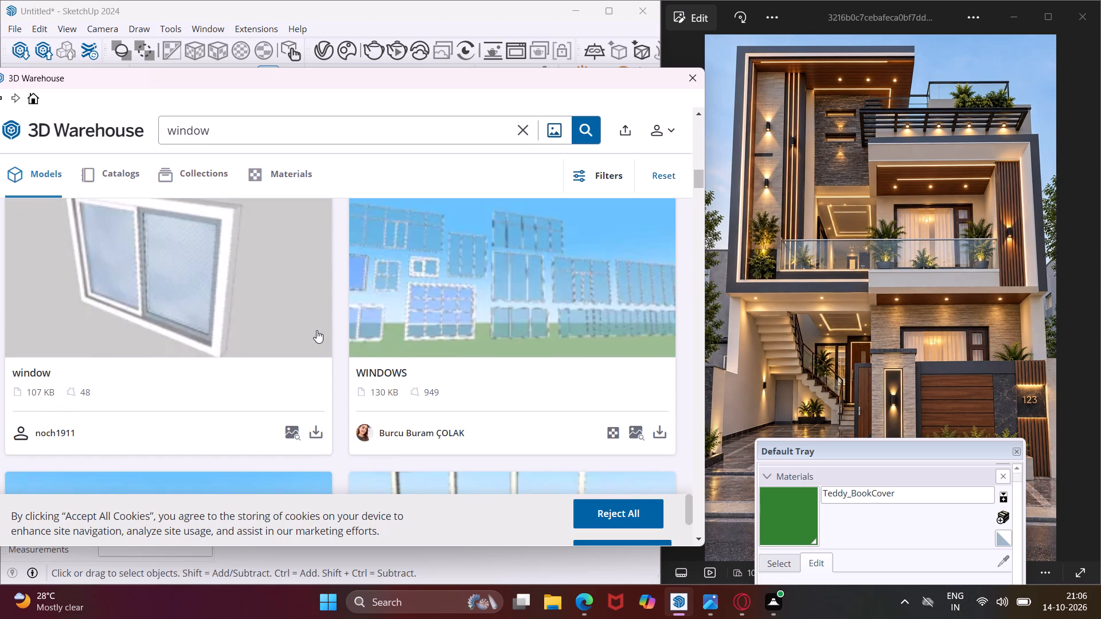
{"action": "scroll", "coordinate": [317, 330], "scroll_direction": "up", "scroll_amount": 1}
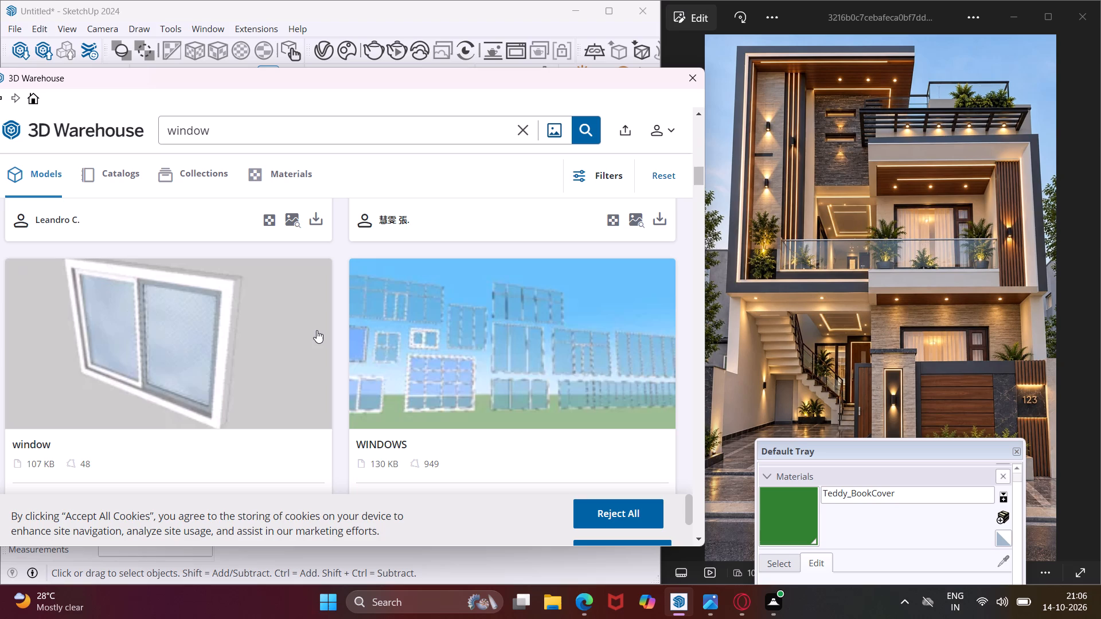
{"action": "scroll", "coordinate": [317, 330], "scroll_direction": "down", "scroll_amount": 2}
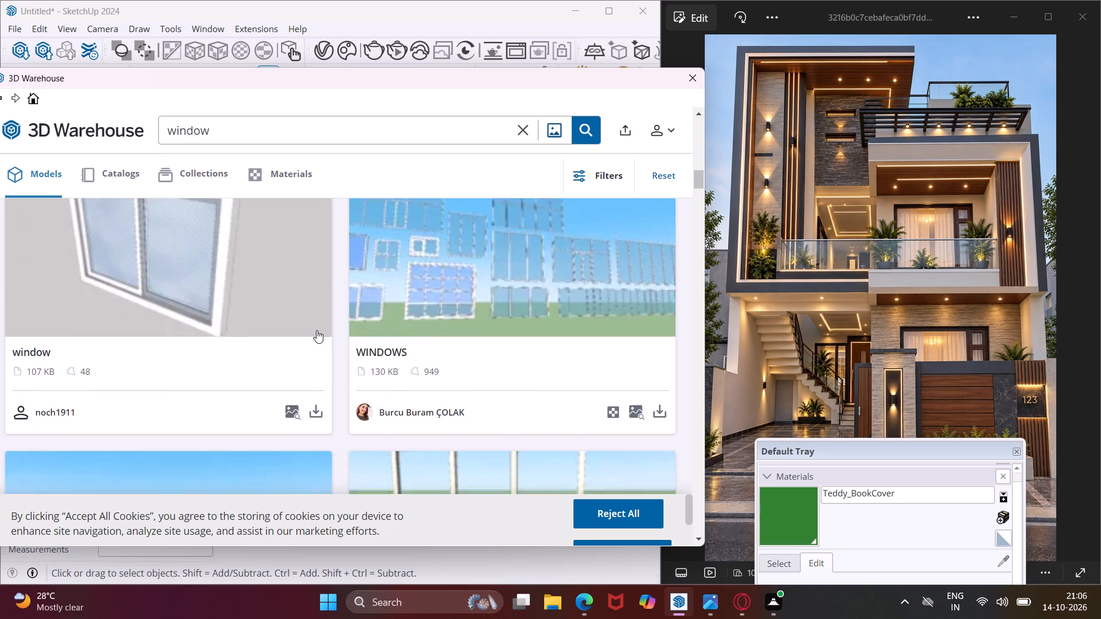
{"action": "scroll", "coordinate": [317, 330], "scroll_direction": "down", "scroll_amount": 11}
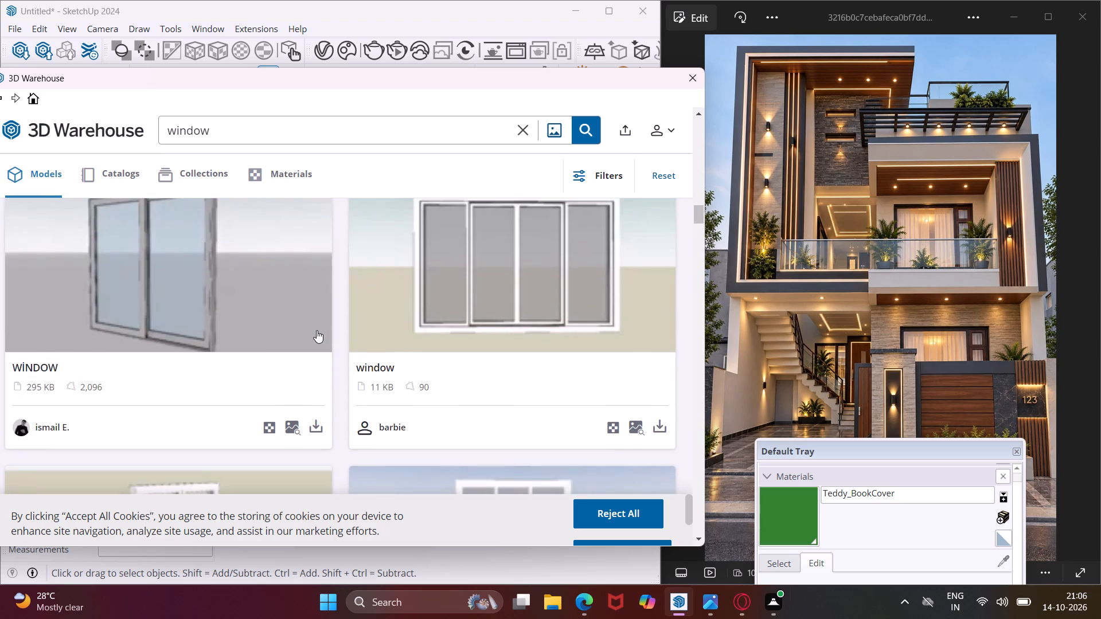
{"action": "scroll", "coordinate": [317, 330], "scroll_direction": "down", "scroll_amount": 4}
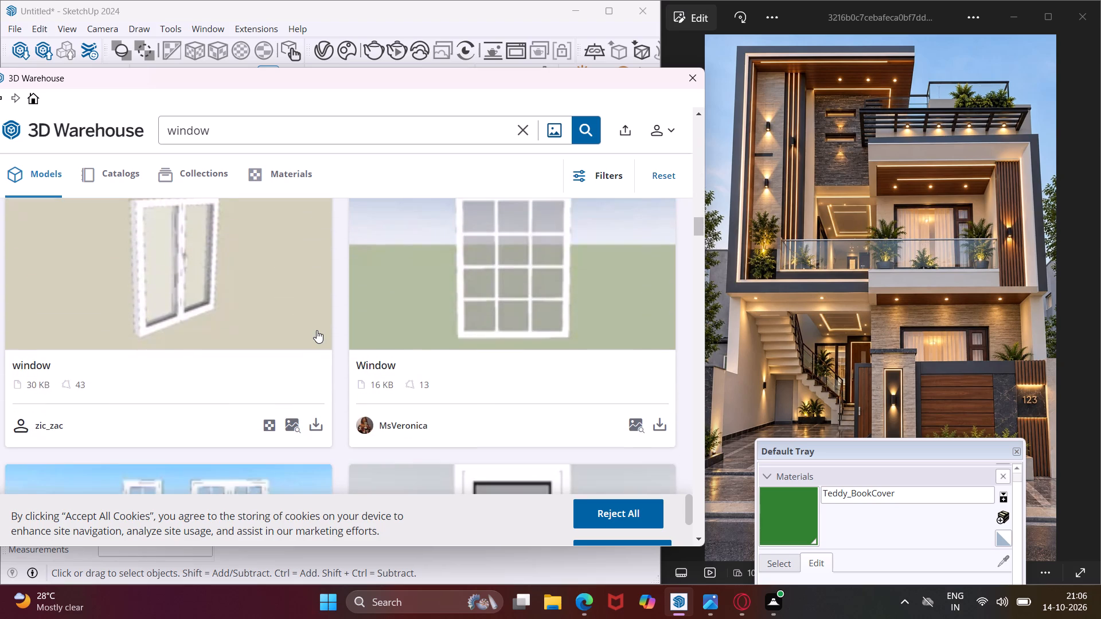
{"action": "scroll", "coordinate": [317, 330], "scroll_direction": "down", "scroll_amount": 3}
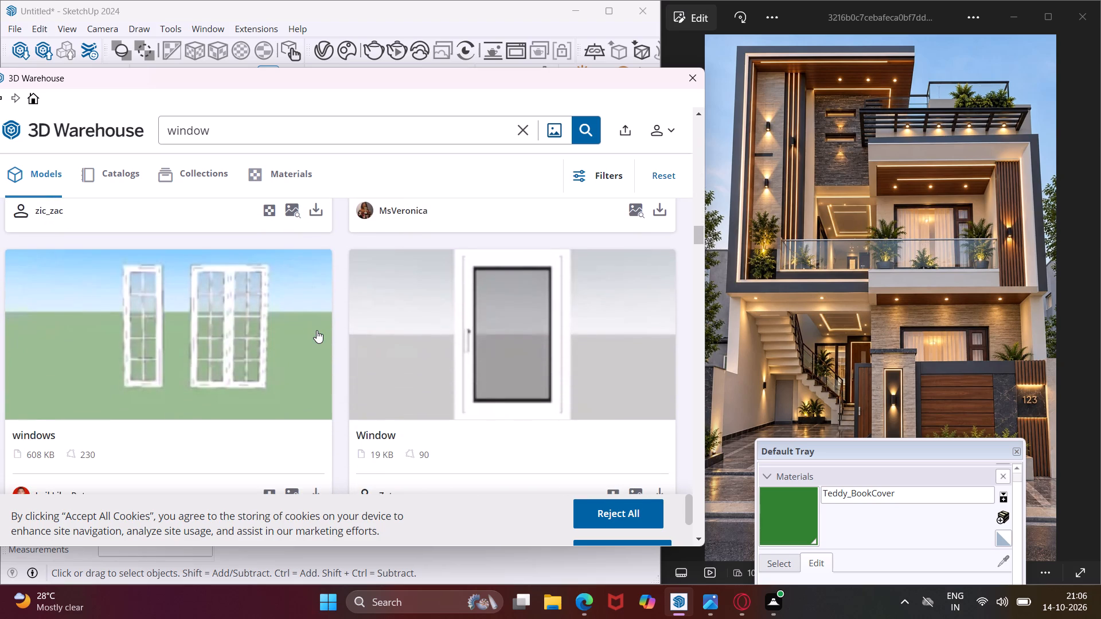
{"action": "scroll", "coordinate": [317, 330], "scroll_direction": "down", "scroll_amount": 6}
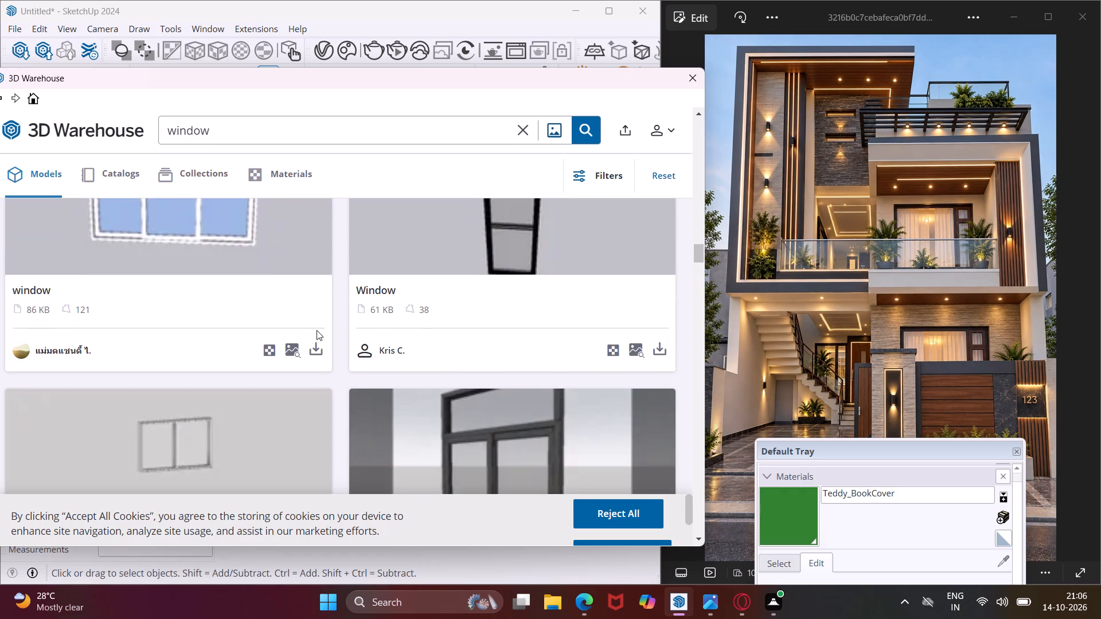
{"action": "scroll", "coordinate": [317, 330], "scroll_direction": "down", "scroll_amount": 7}
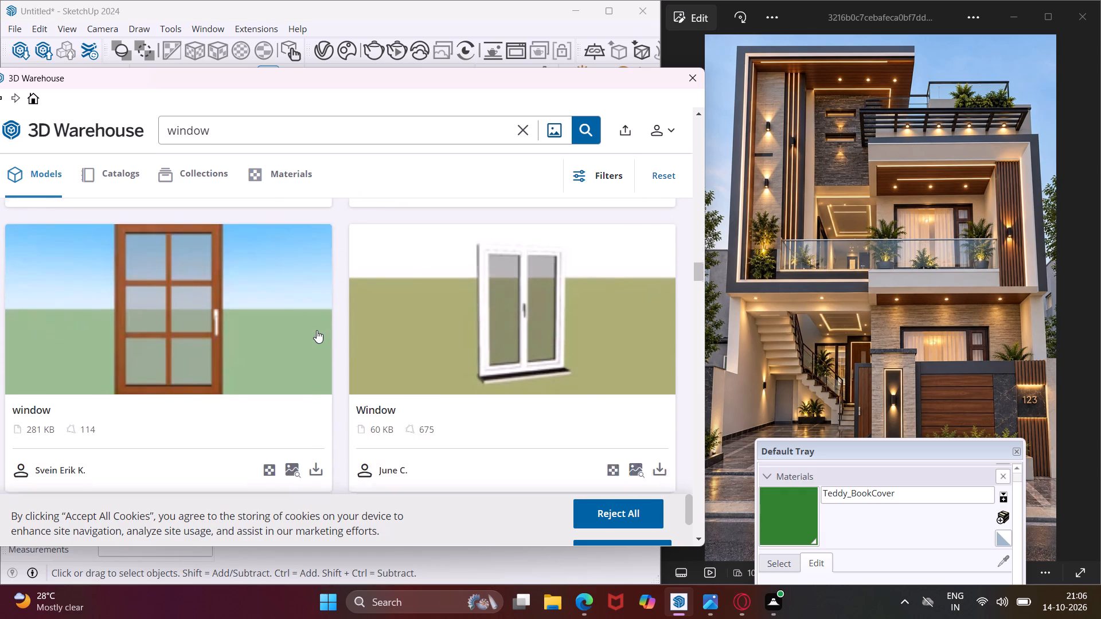
{"action": "scroll", "coordinate": [317, 330], "scroll_direction": "down", "scroll_amount": 5}
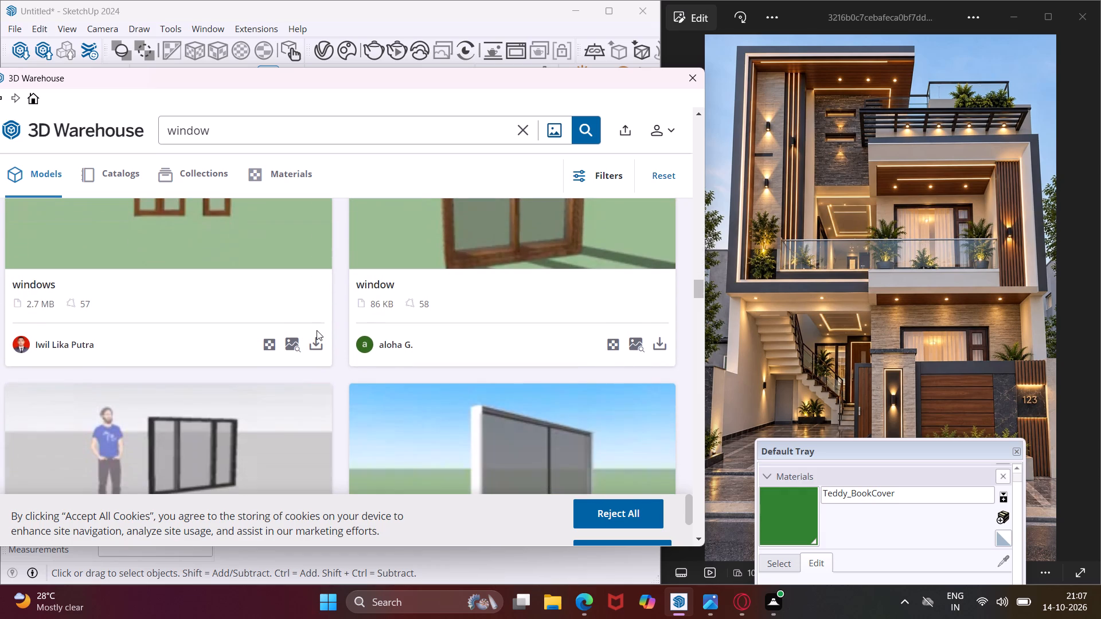
{"action": "scroll", "coordinate": [317, 330], "scroll_direction": "down", "scroll_amount": 3}
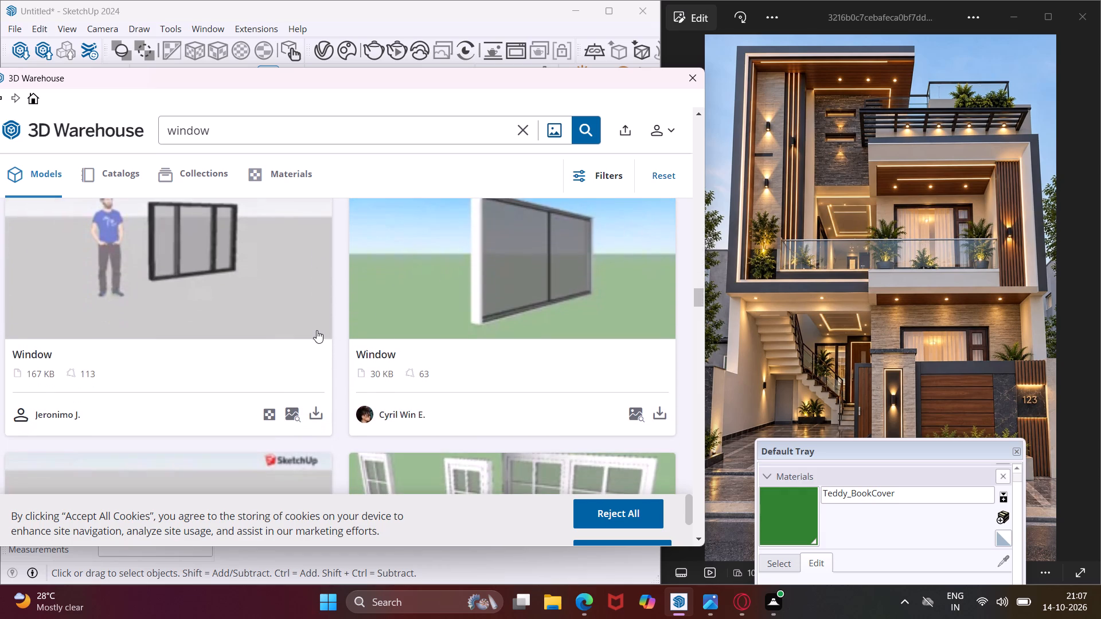
{"action": "scroll", "coordinate": [317, 330], "scroll_direction": "down", "scroll_amount": 11}
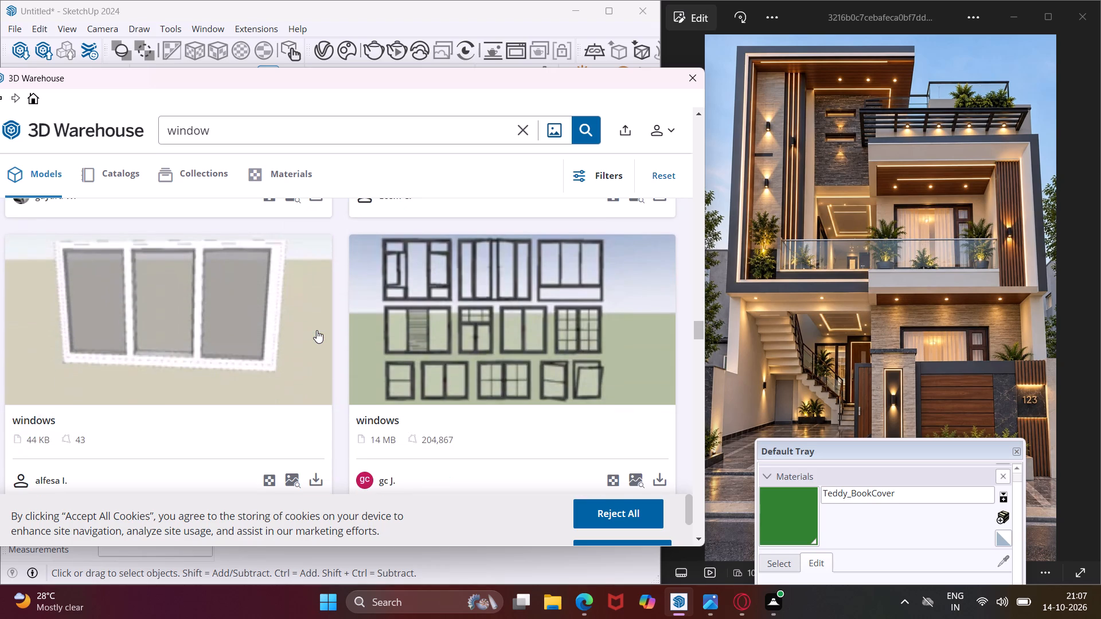
{"action": "scroll", "coordinate": [317, 330], "scroll_direction": "down", "scroll_amount": 1}
{"action": "scroll", "coordinate": [317, 330], "scroll_direction": "up", "scroll_amount": 2}
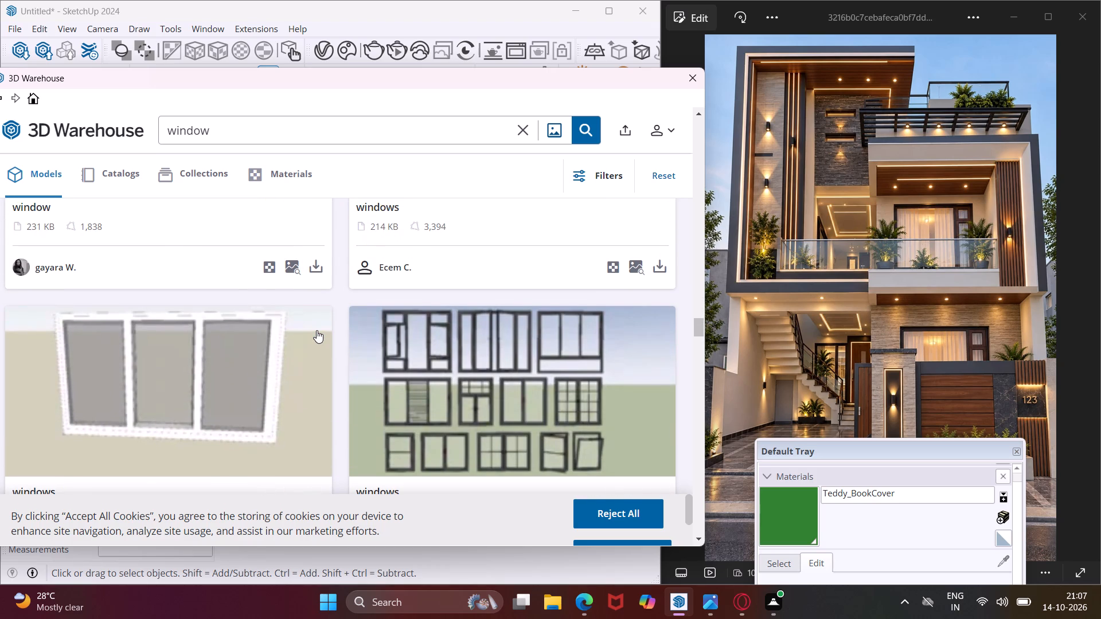
{"action": "scroll", "coordinate": [325, 309], "scroll_direction": "down", "scroll_amount": 1}
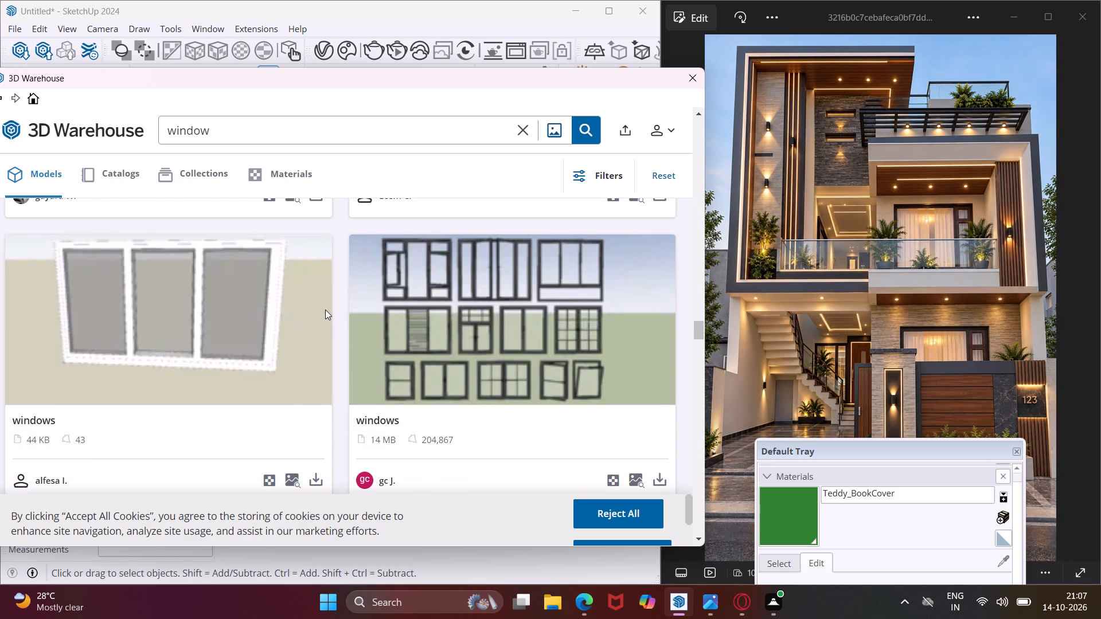
{"action": "scroll", "coordinate": [325, 309], "scroll_direction": "down", "scroll_amount": 1}
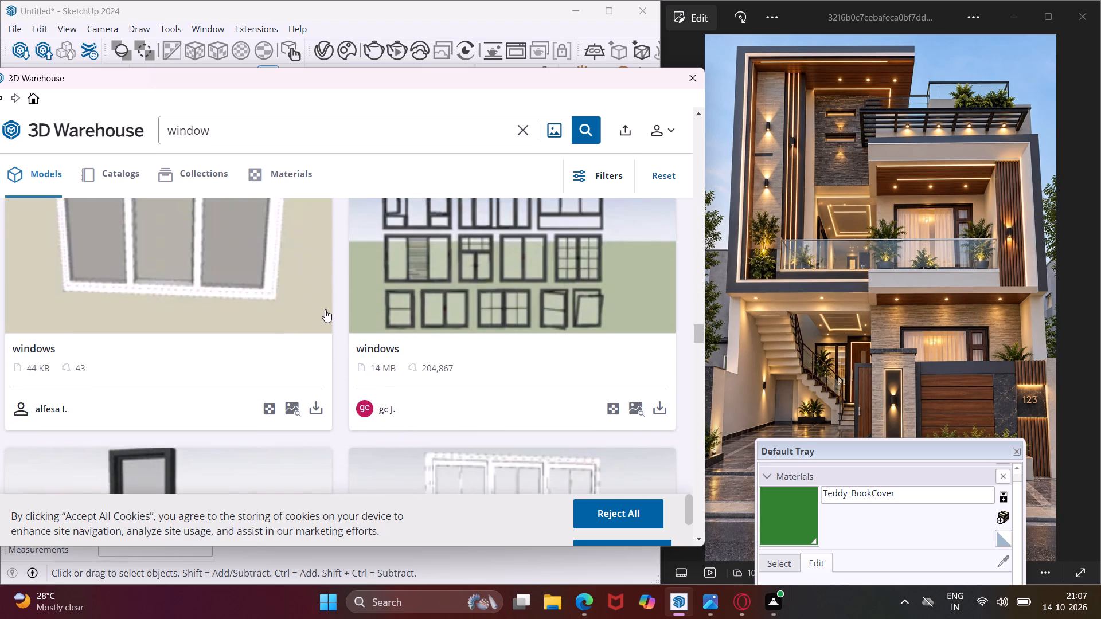
{"action": "scroll", "coordinate": [325, 309], "scroll_direction": "up", "scroll_amount": 1}
{"action": "scroll", "coordinate": [325, 309], "scroll_direction": "down", "scroll_amount": 5}
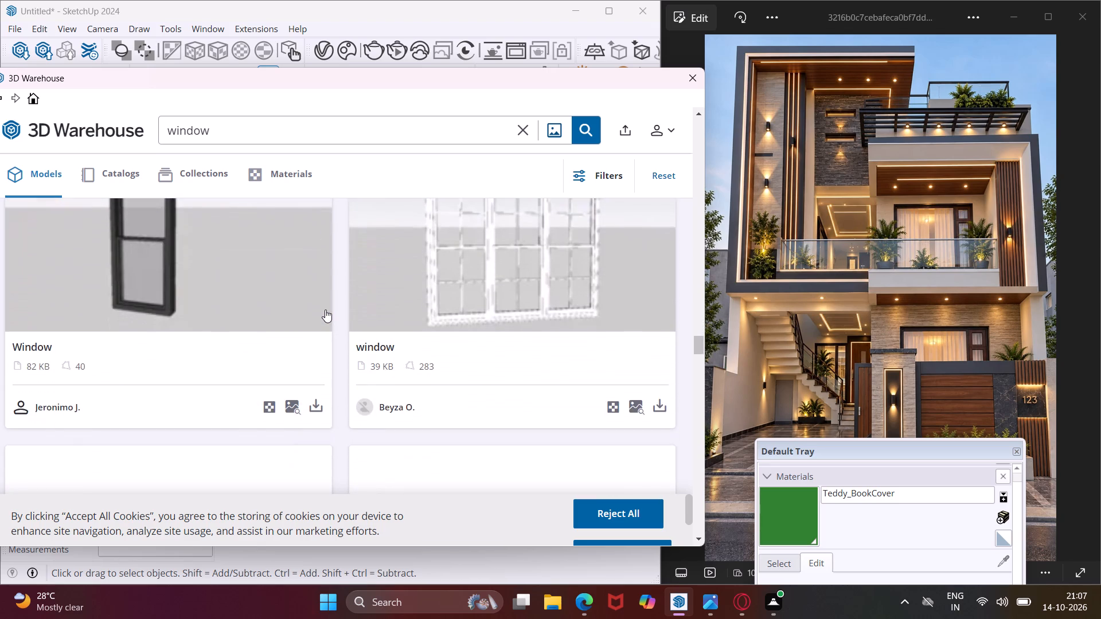
{"action": "scroll", "coordinate": [325, 309], "scroll_direction": "down", "scroll_amount": 5}
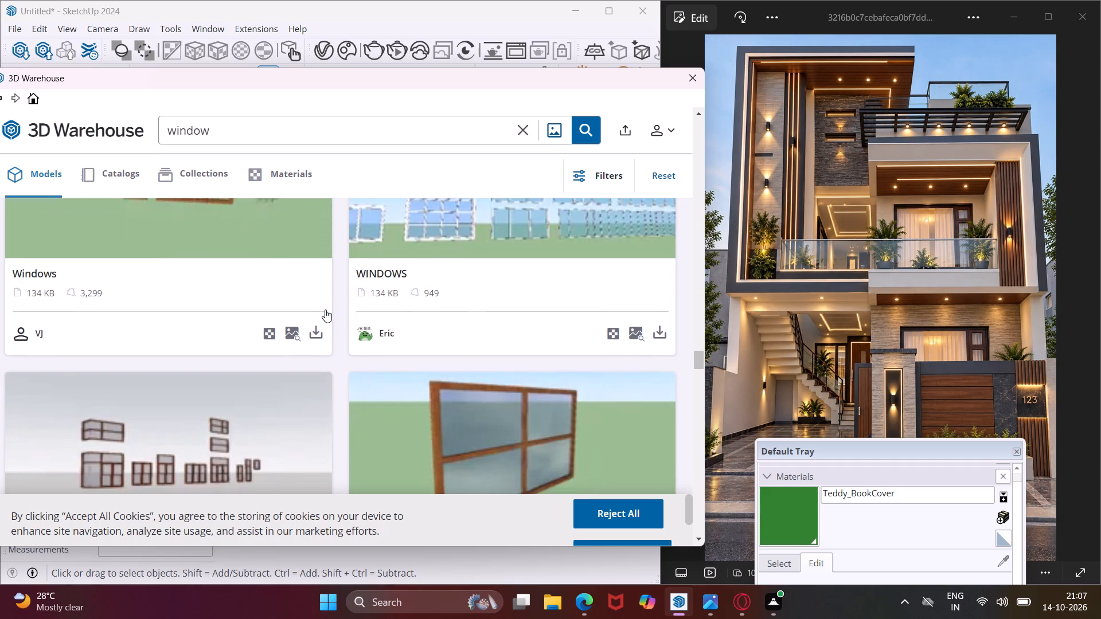
{"action": "scroll", "coordinate": [325, 309], "scroll_direction": "up", "scroll_amount": 2}
{"action": "scroll", "coordinate": [325, 309], "scroll_direction": "down", "scroll_amount": 2}
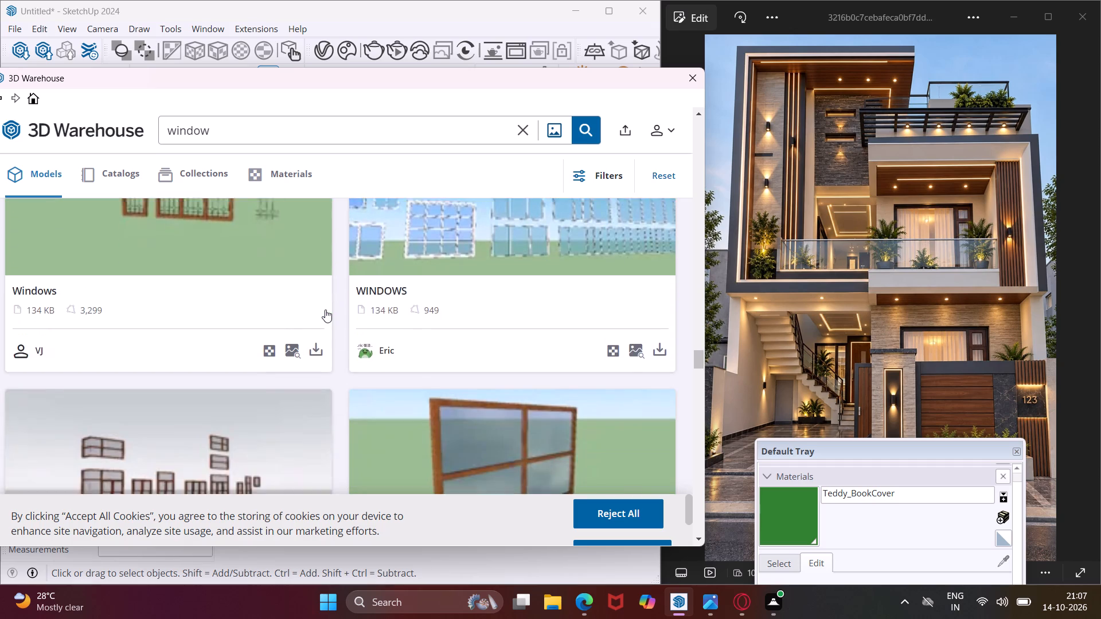
{"action": "scroll", "coordinate": [325, 309], "scroll_direction": "down", "scroll_amount": 9}
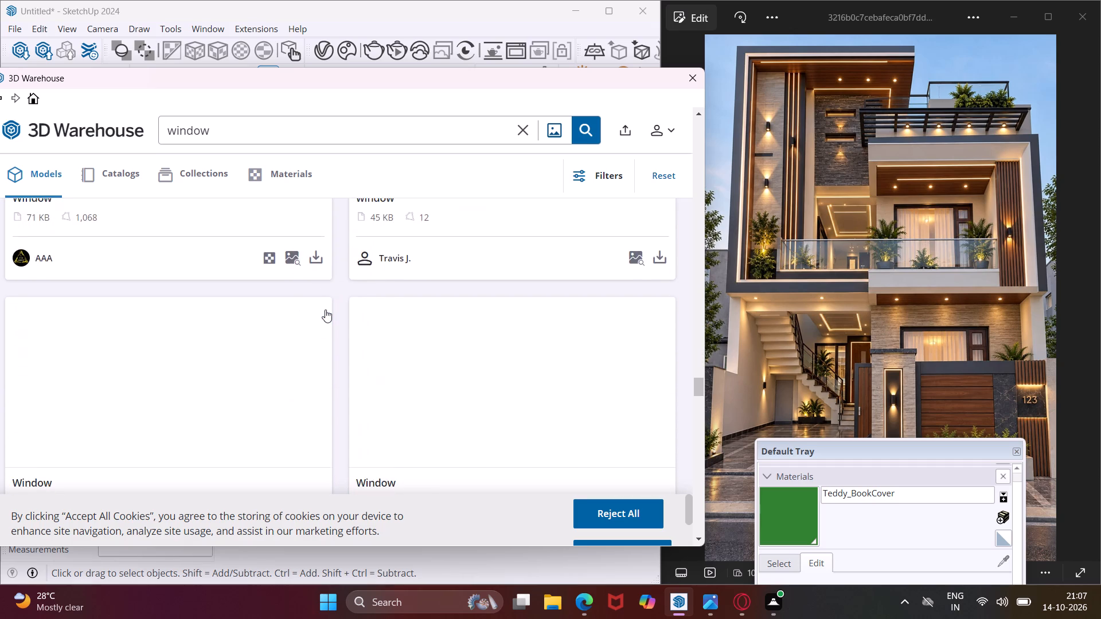
{"action": "scroll", "coordinate": [325, 309], "scroll_direction": "down", "scroll_amount": 9}
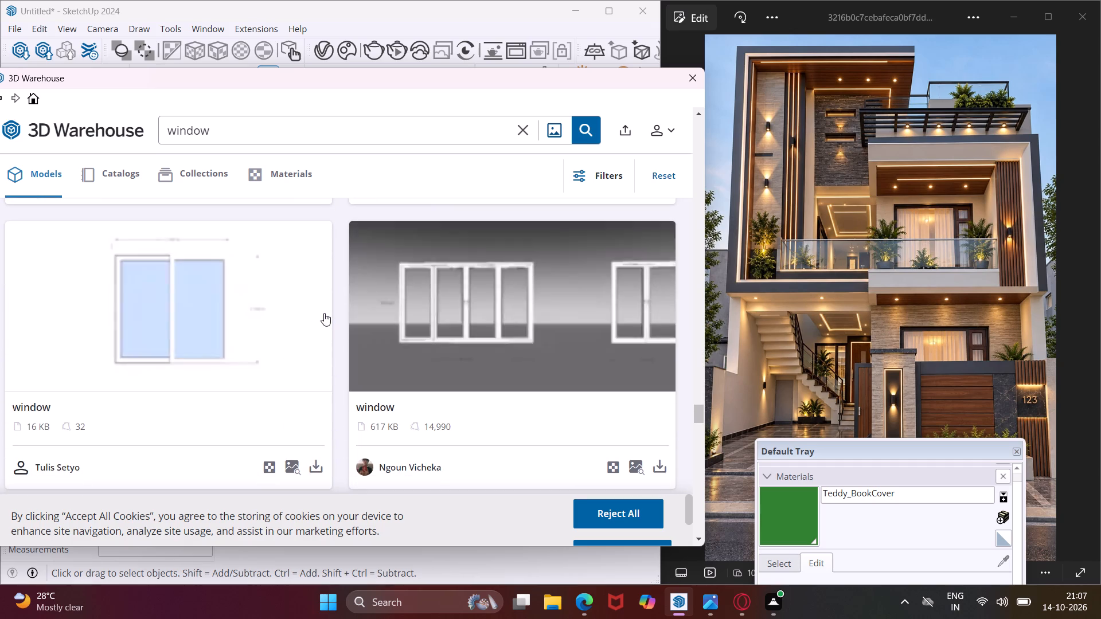
{"action": "scroll", "coordinate": [323, 311], "scroll_direction": "down", "scroll_amount": 6}
{"action": "scroll", "coordinate": [323, 311], "scroll_direction": "up", "scroll_amount": 1}
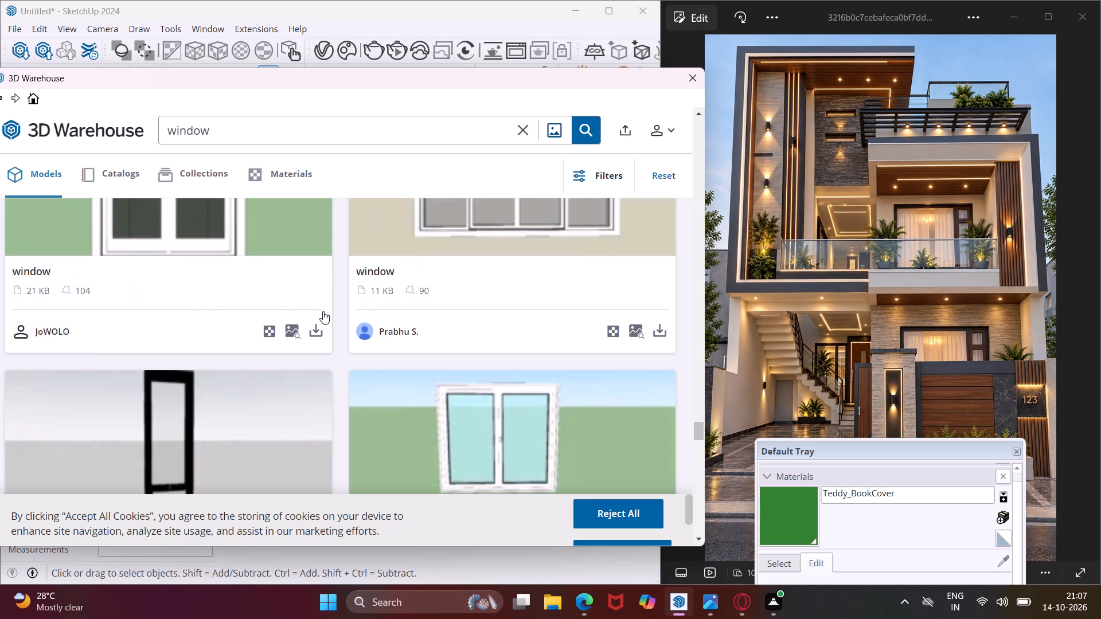
{"action": "scroll", "coordinate": [323, 311], "scroll_direction": "up", "scroll_amount": 2}
{"action": "scroll", "coordinate": [323, 311], "scroll_direction": "down", "scroll_amount": 2}
{"action": "scroll", "coordinate": [323, 311], "scroll_direction": "up", "scroll_amount": 1}
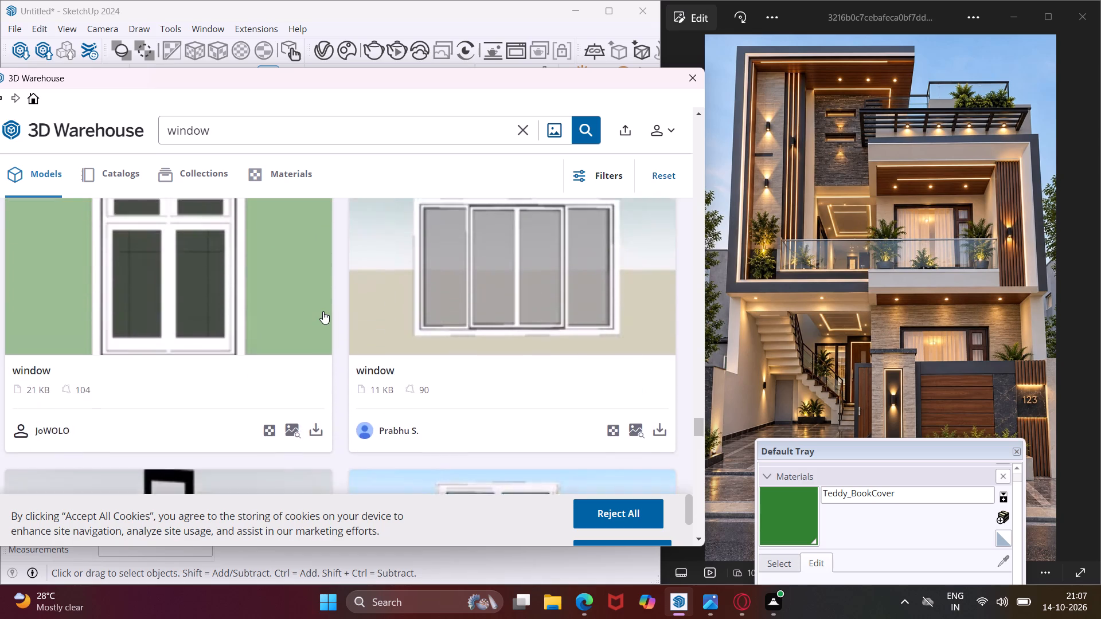
{"action": "scroll", "coordinate": [323, 311], "scroll_direction": "down", "scroll_amount": 8}
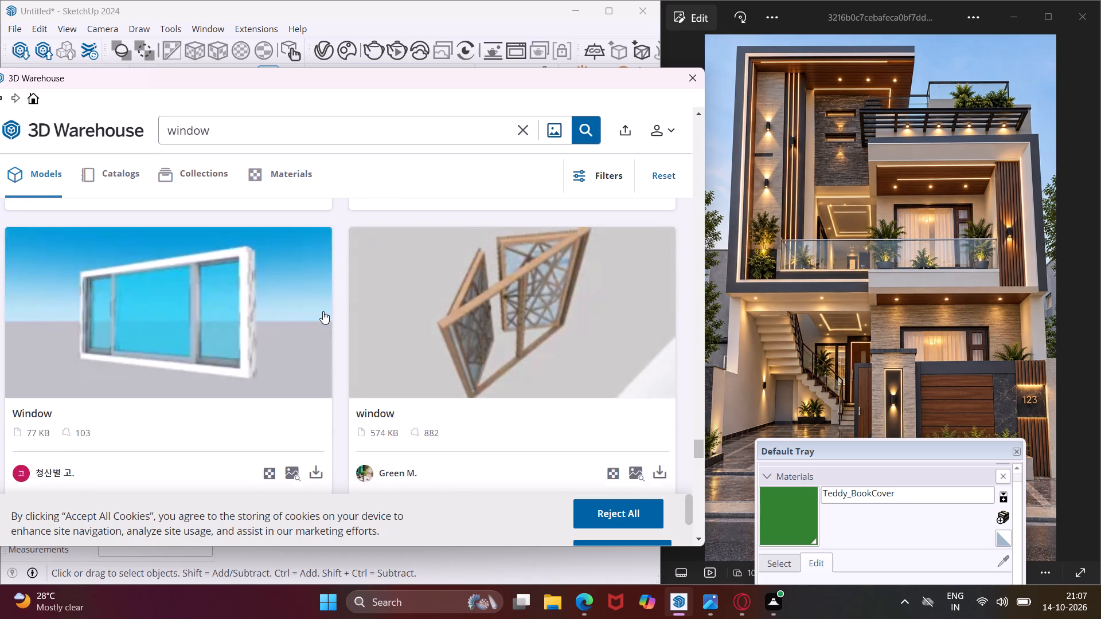
Look through the remaining loaded 3D Warehouse "window" results for a model suited to the ground-floor window opening.
{"action": "scroll", "coordinate": [323, 311], "scroll_direction": "down", "scroll_amount": 5}
{"action": "scroll", "coordinate": [323, 311], "scroll_direction": "up", "scroll_amount": 1}
{"action": "scroll", "coordinate": [323, 311], "scroll_direction": "down", "scroll_amount": 6}
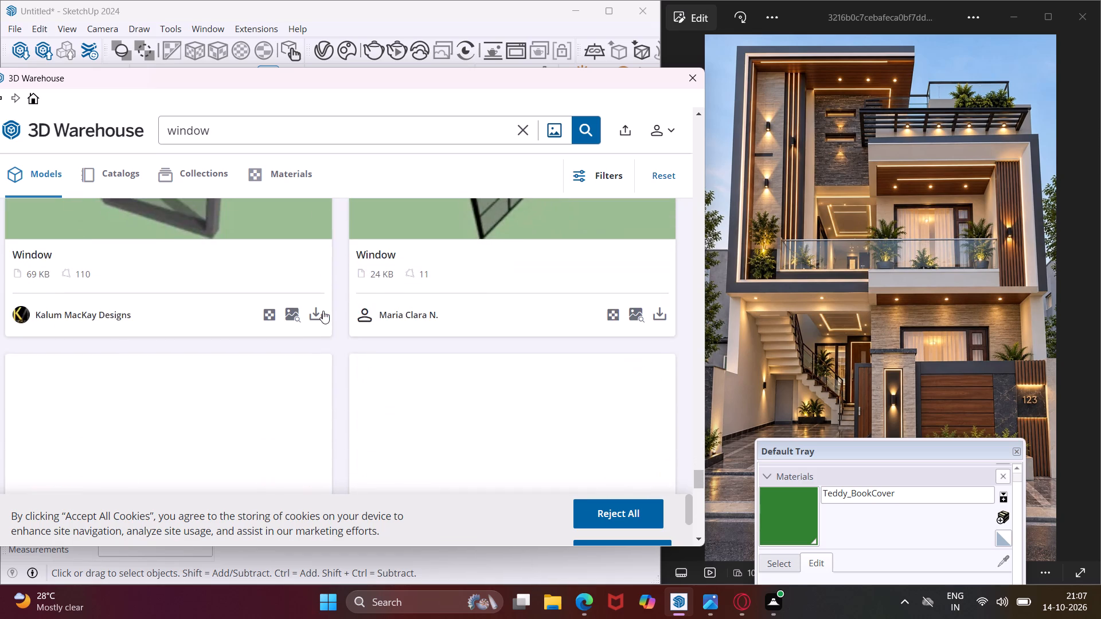
{"action": "scroll", "coordinate": [323, 311], "scroll_direction": "down", "scroll_amount": 5}
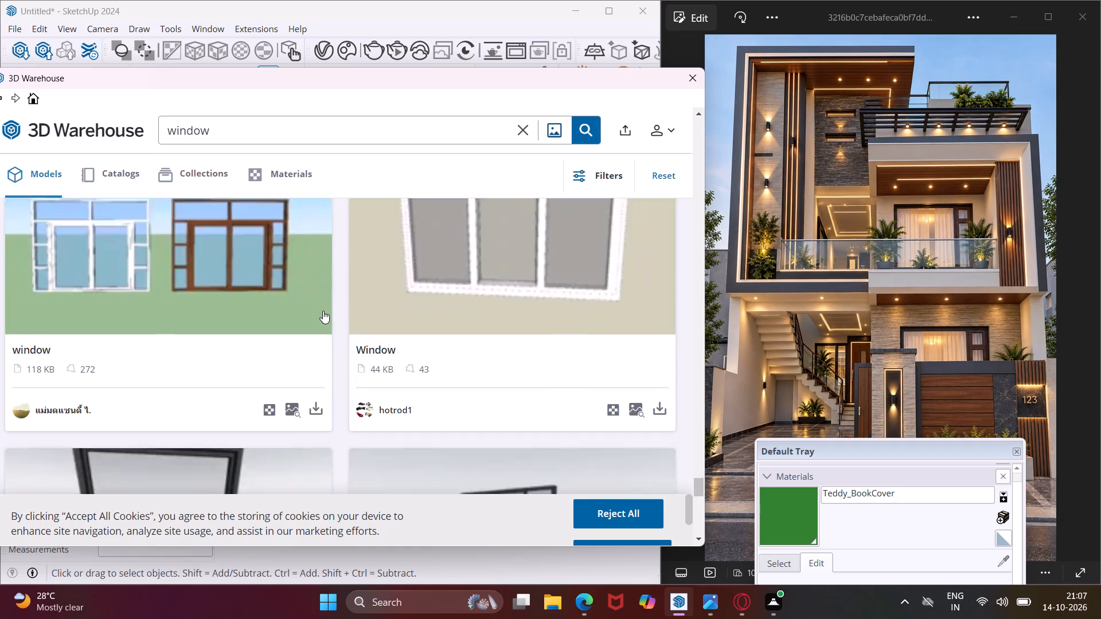
{"action": "scroll", "coordinate": [323, 311], "scroll_direction": "down", "scroll_amount": 5}
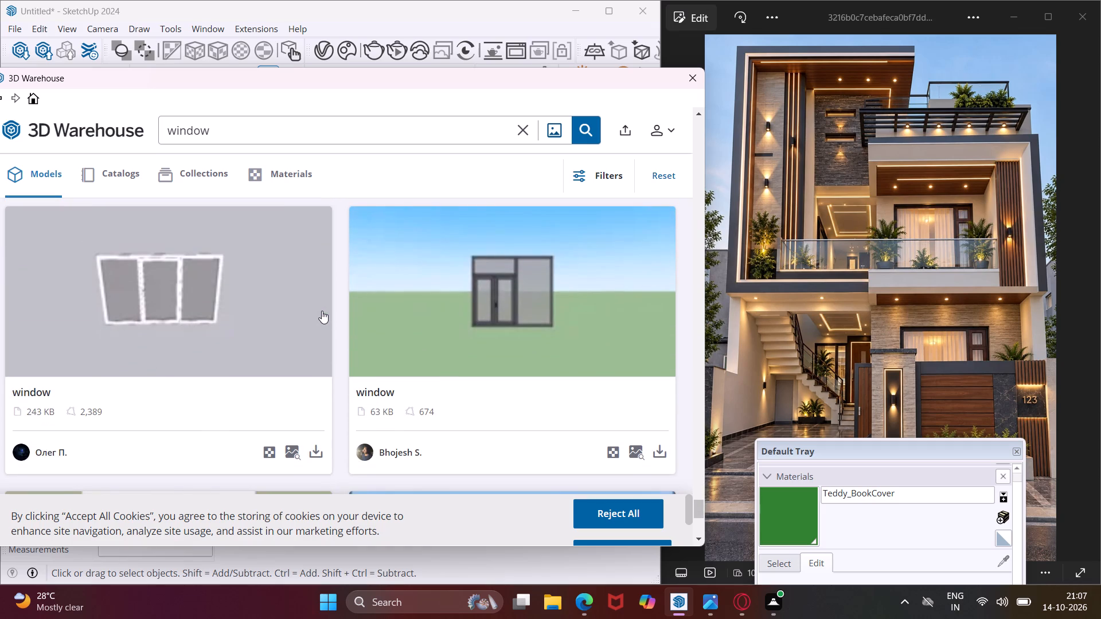
{"action": "scroll", "coordinate": [322, 311], "scroll_direction": "down", "scroll_amount": 7}
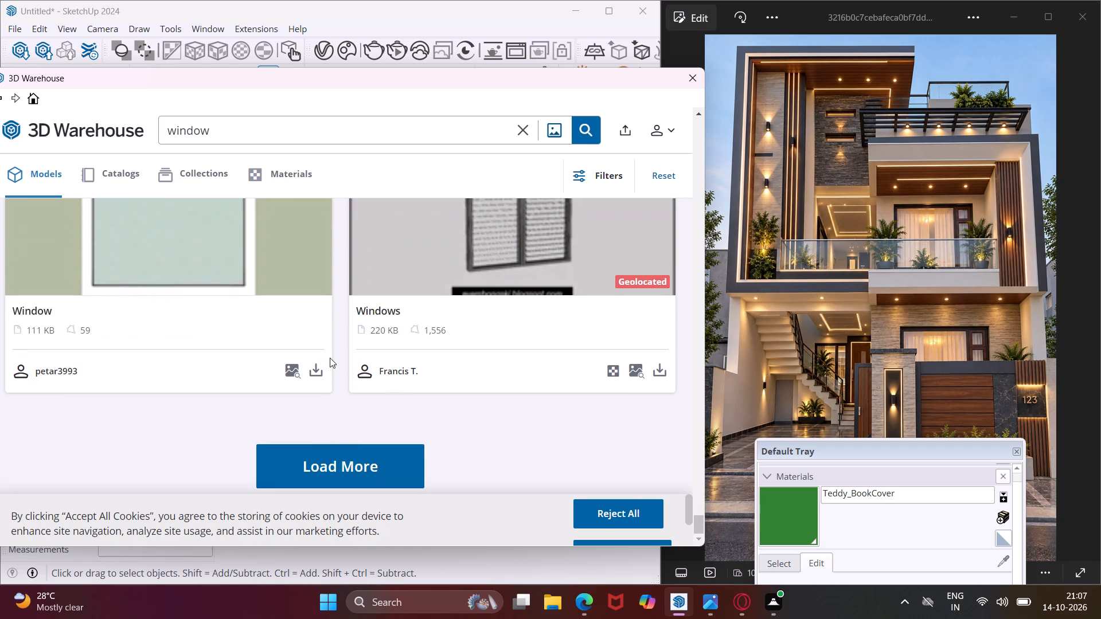
Load more "window" results and examine them for a dark-framed, multi-pane model that suits the ground-floor opening.
{"action": "left_click", "coordinate": [356, 455]}
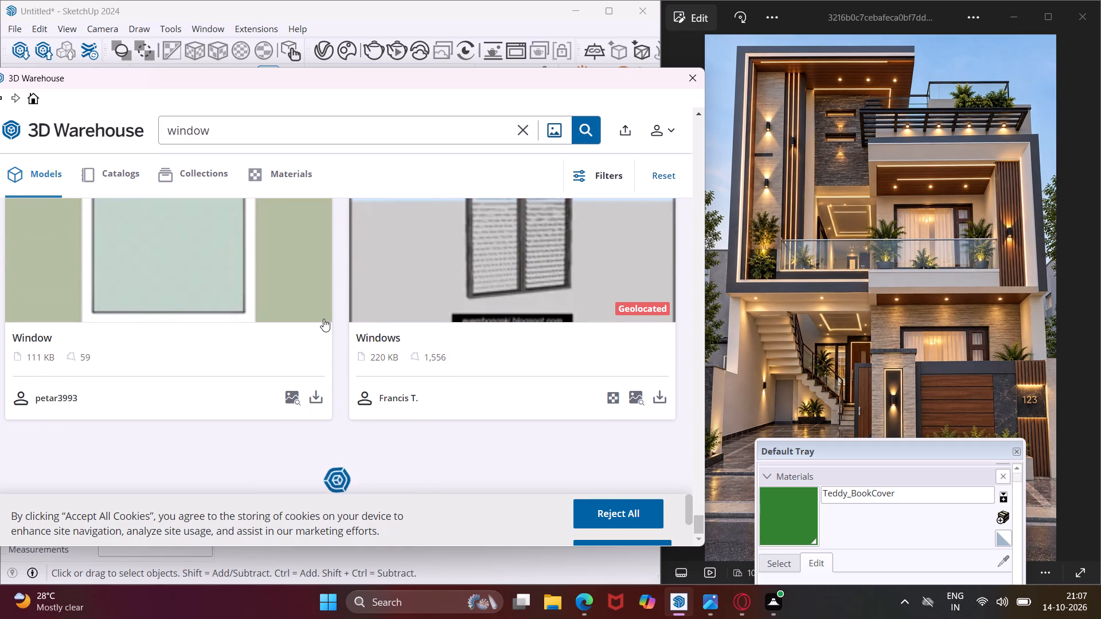
{"action": "scroll", "coordinate": [323, 319], "scroll_direction": "down", "scroll_amount": 3}
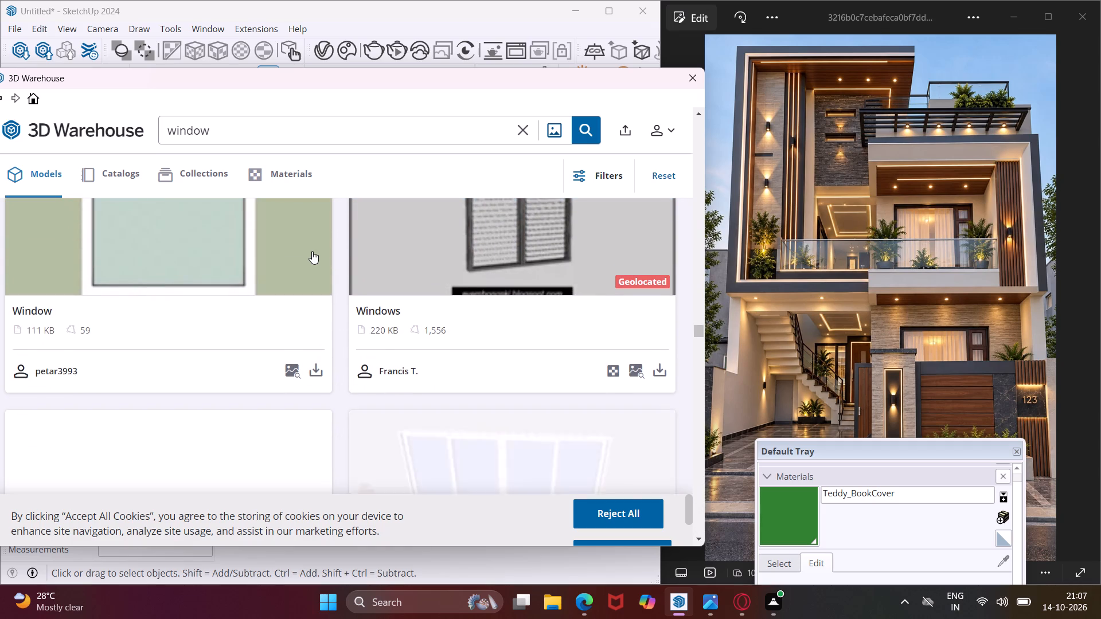
{"action": "scroll", "coordinate": [312, 251], "scroll_direction": "down", "scroll_amount": 3}
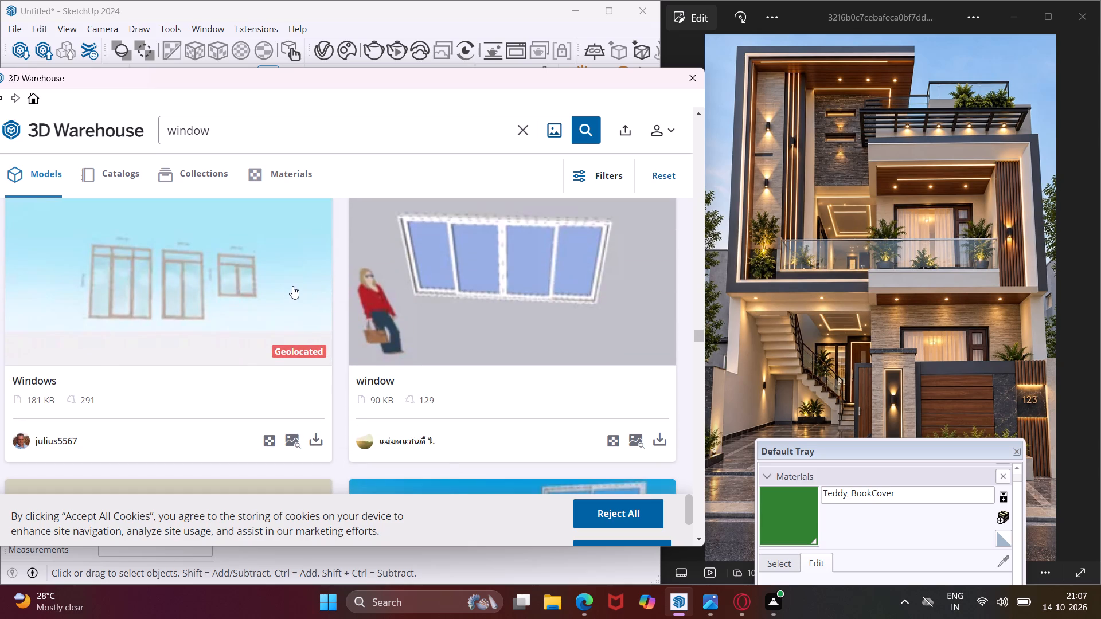
{"action": "scroll", "coordinate": [251, 315], "scroll_direction": "down", "scroll_amount": 4}
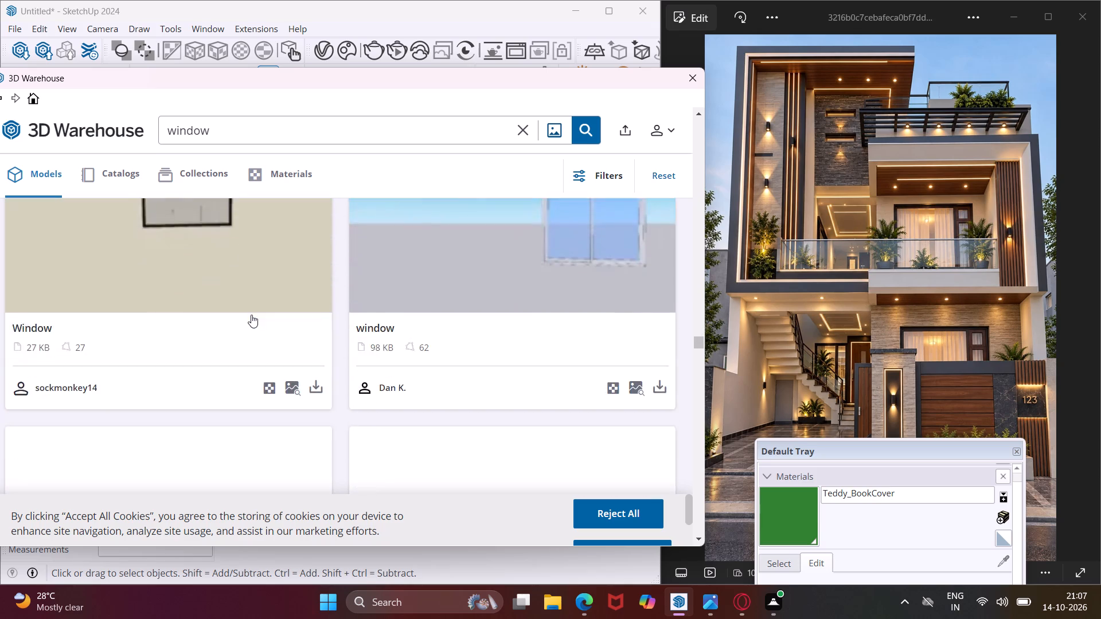
{"action": "scroll", "coordinate": [251, 315], "scroll_direction": "down", "scroll_amount": 8}
{"action": "scroll", "coordinate": [299, 277], "scroll_direction": "down", "scroll_amount": 4}
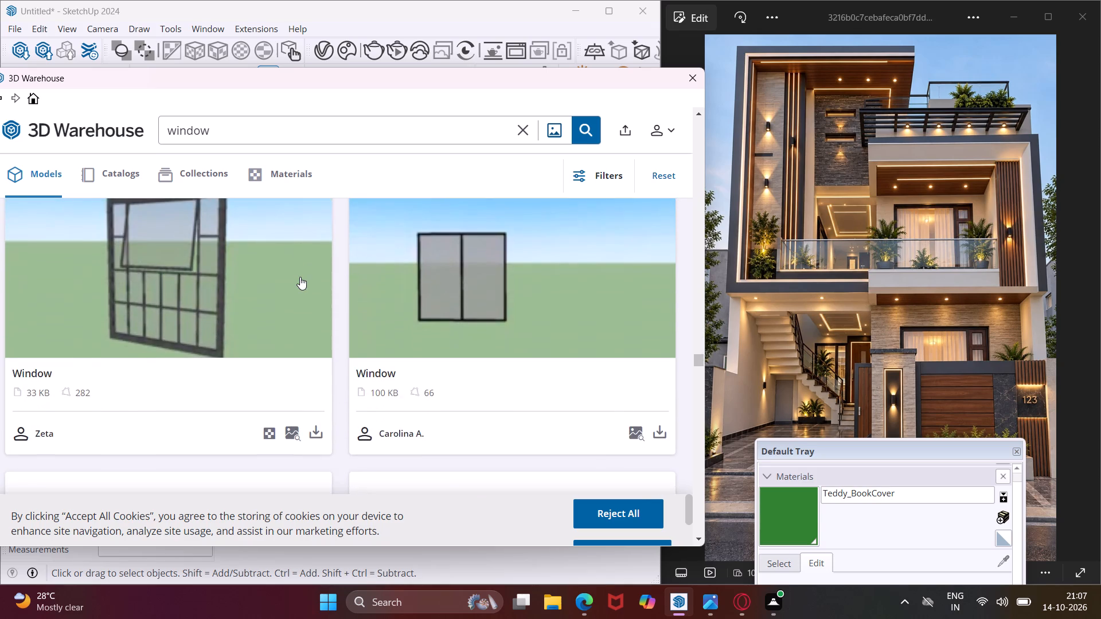
{"action": "scroll", "coordinate": [300, 277], "scroll_direction": "down", "scroll_amount": 8}
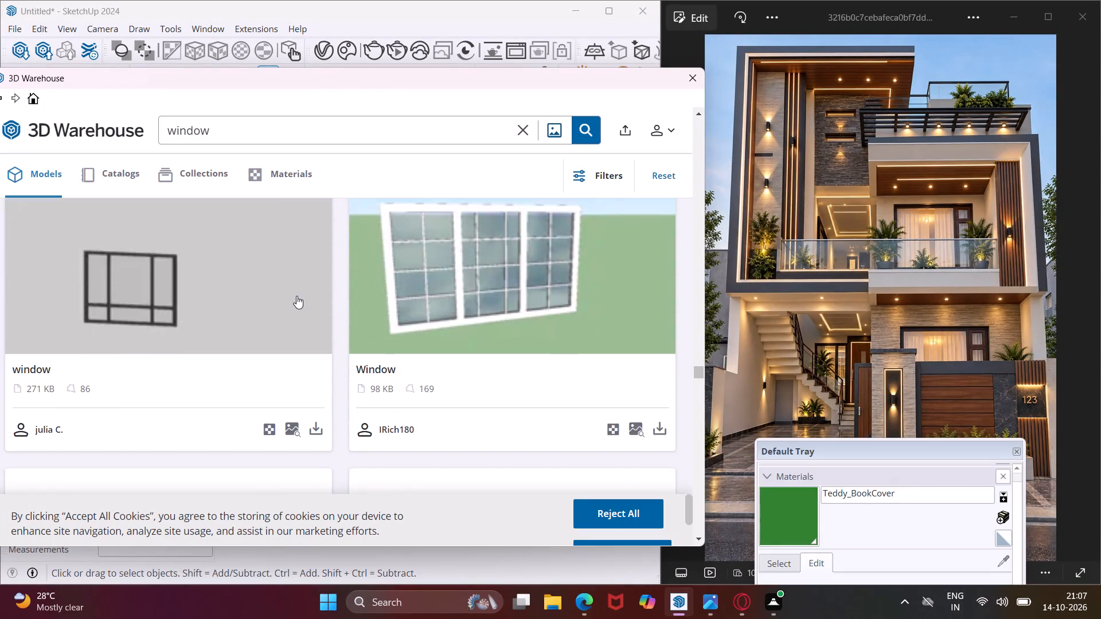
{"action": "scroll", "coordinate": [296, 296], "scroll_direction": "down", "scroll_amount": 1}
{"action": "scroll", "coordinate": [297, 354], "scroll_direction": "down", "scroll_amount": 2}
{"action": "scroll", "coordinate": [296, 358], "scroll_direction": "up", "scroll_amount": 4}
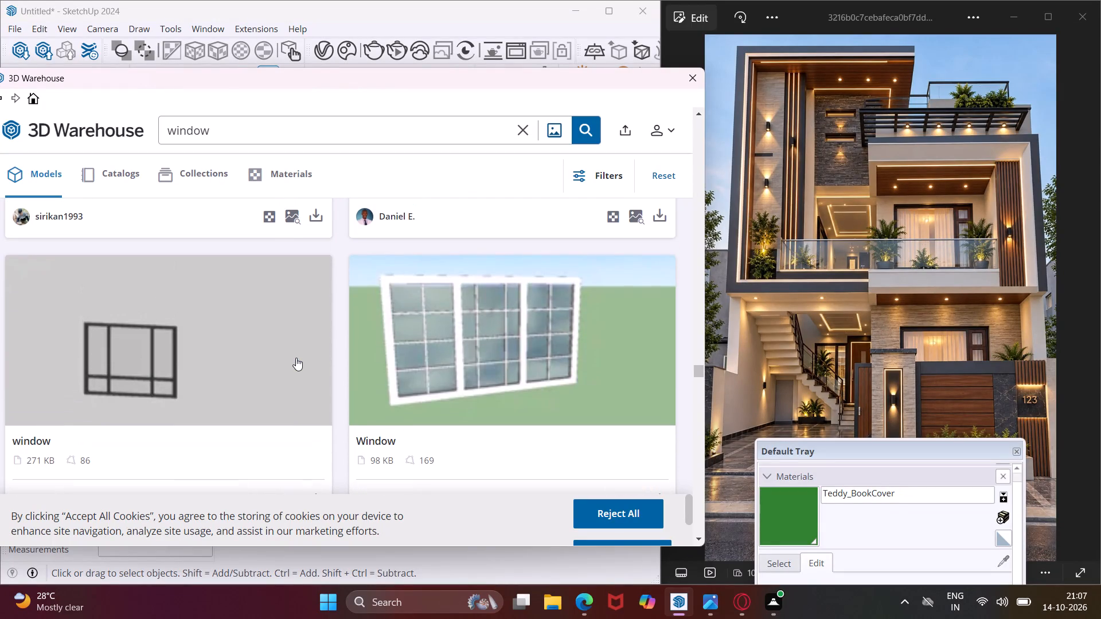
{"action": "scroll", "coordinate": [295, 356], "scroll_direction": "down", "scroll_amount": 1}
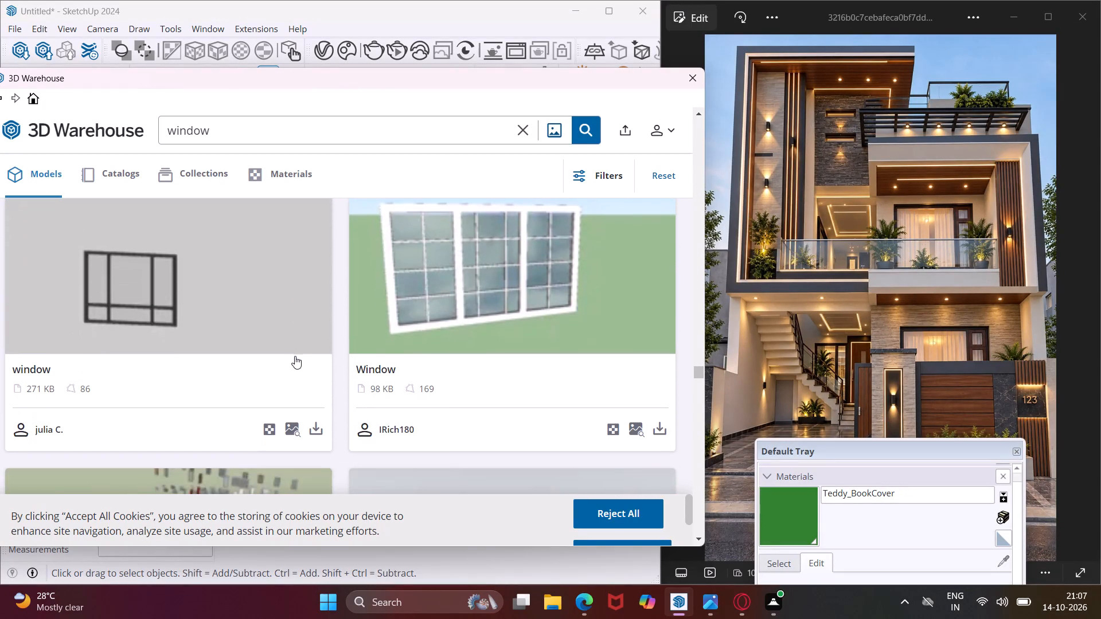
Download the 271 KB dark-framed "window" model with a lower row of panes and place it on the ground by the house.
{"action": "scroll", "coordinate": [295, 356], "scroll_direction": "down", "scroll_amount": 1}
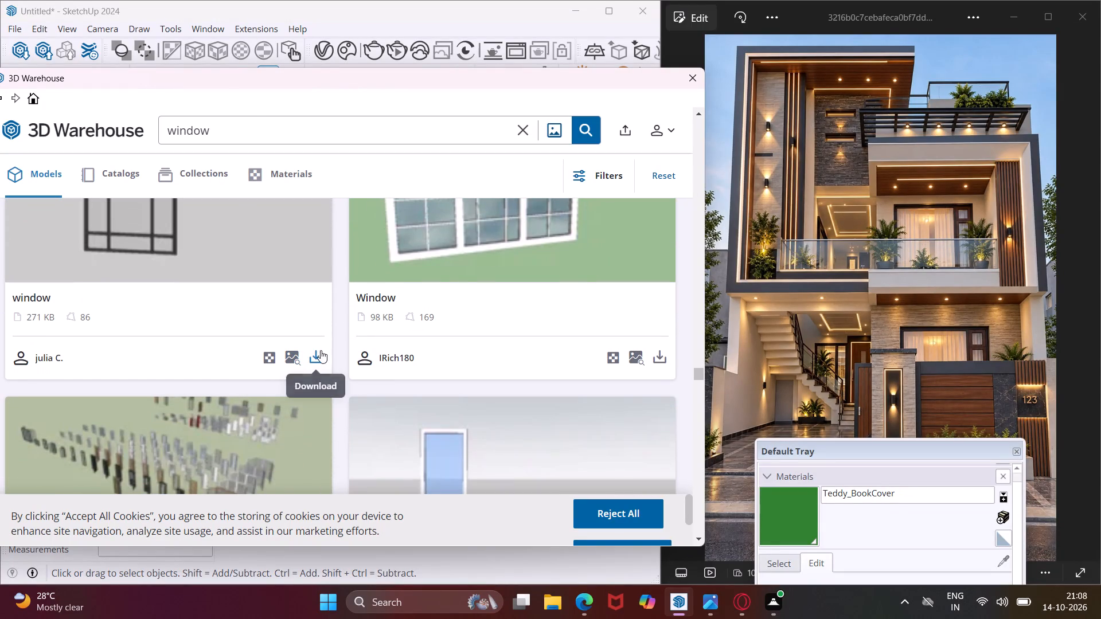
{"action": "left_click", "coordinate": [318, 347]}
{"action": "left_click", "coordinate": [298, 323]}
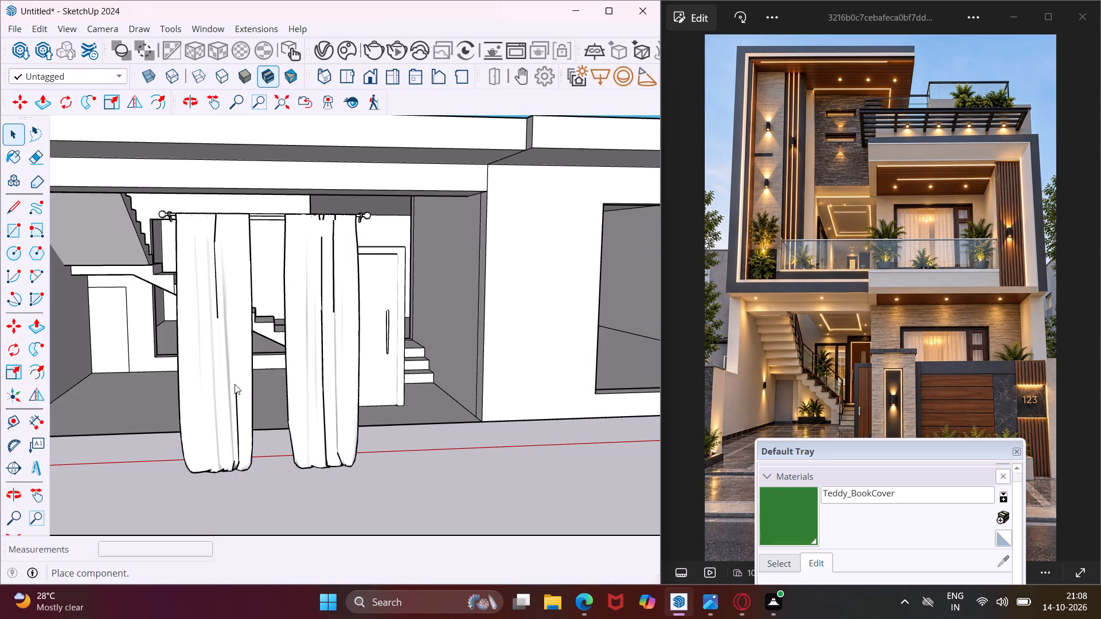
{"action": "scroll", "coordinate": [219, 394], "scroll_direction": "down", "scroll_amount": 11}
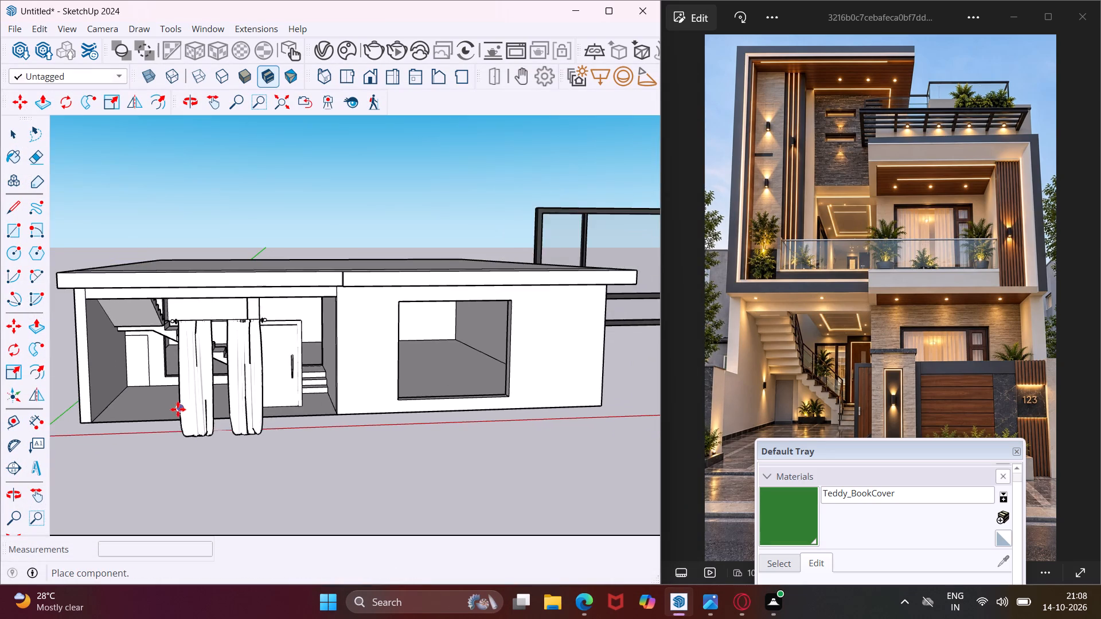
{"action": "scroll", "coordinate": [192, 413], "scroll_direction": "down", "scroll_amount": 4}
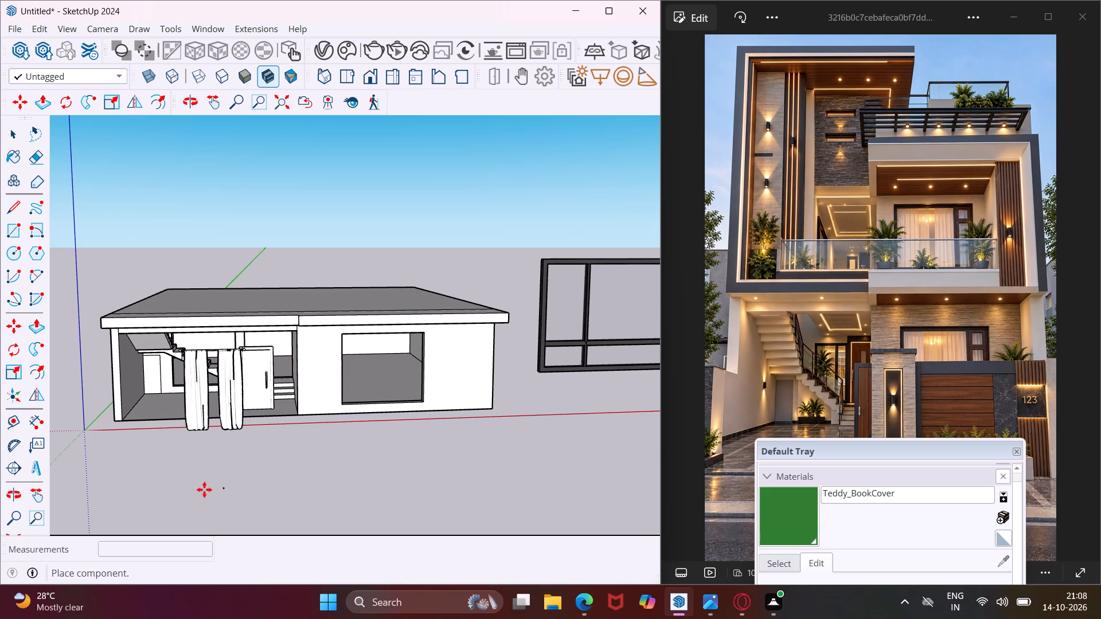
{"action": "left_click", "coordinate": [133, 529]}
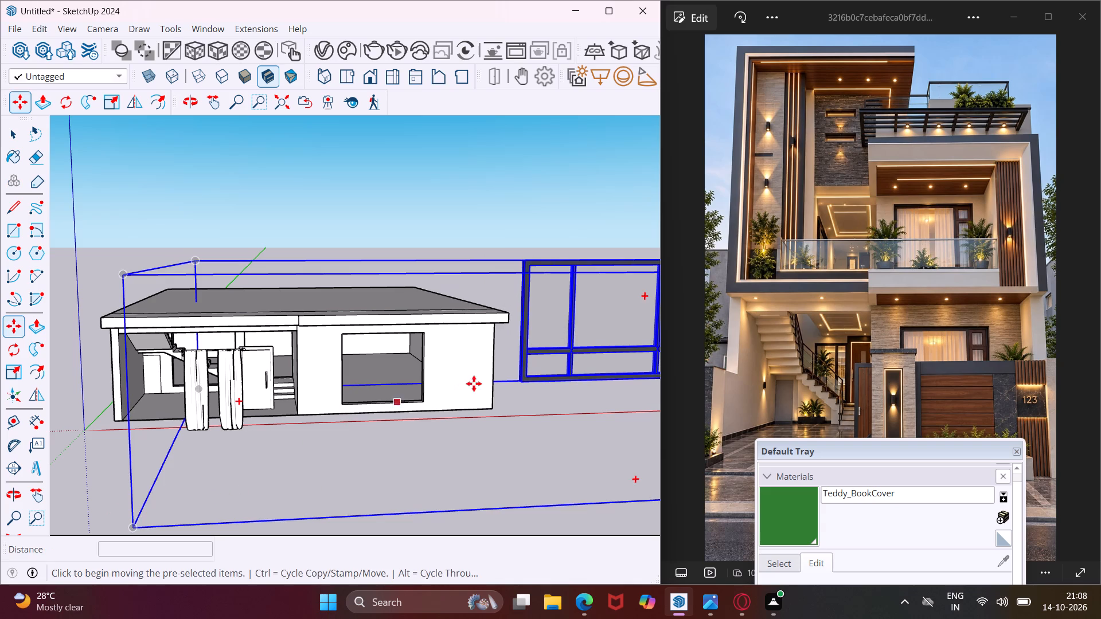
{"action": "key", "text": "Escape"}
{"action": "key", "text": "space"}
Move the window model by its frame's lower-left corner to the lower-left corner of the ground-floor window opening.
{"action": "left_click", "coordinate": [532, 373]}
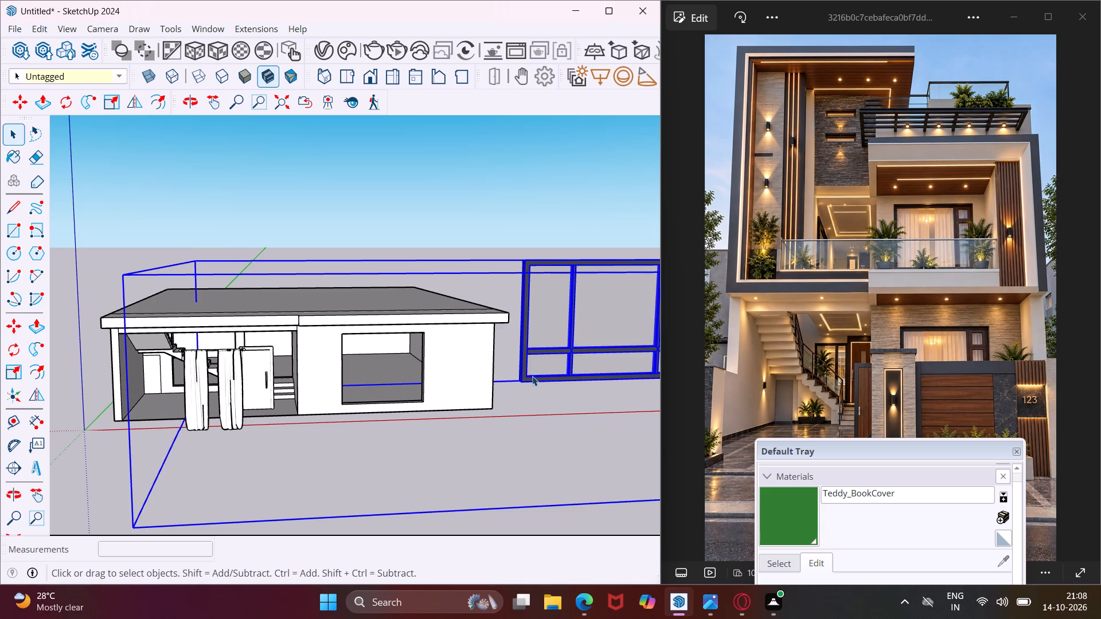
{"action": "middle_click_drag", "start_coordinate": [531, 376], "coordinate": [423, 383]}
{"action": "scroll", "coordinate": [404, 374], "scroll_direction": "down", "scroll_amount": 6}
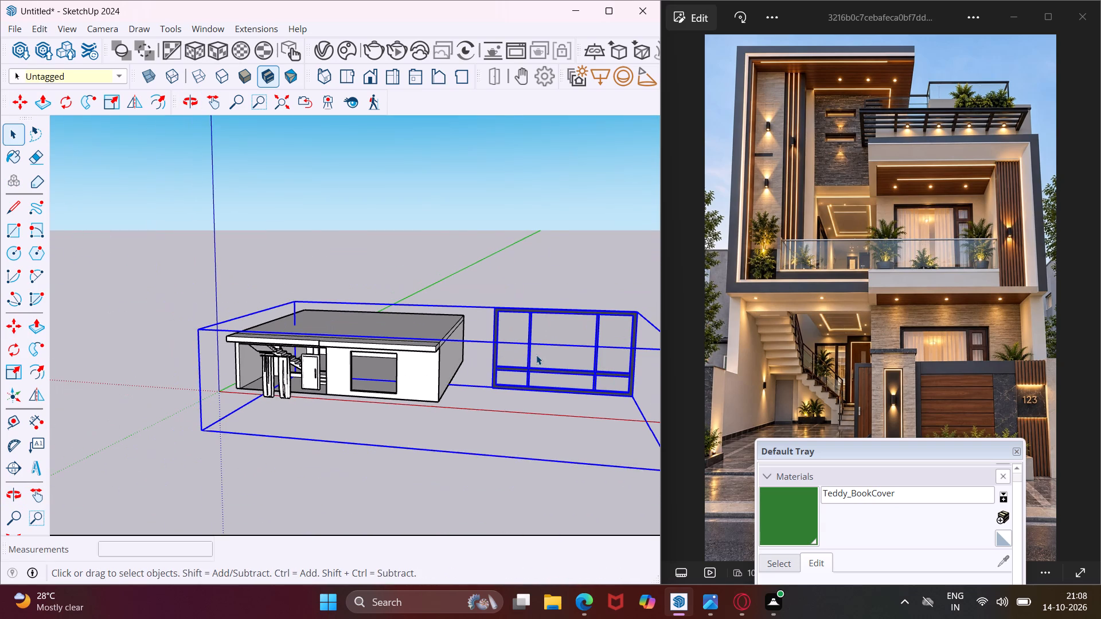
{"action": "key", "text": "m"}
{"action": "scroll", "coordinate": [495, 387], "scroll_direction": "up", "scroll_amount": 4}
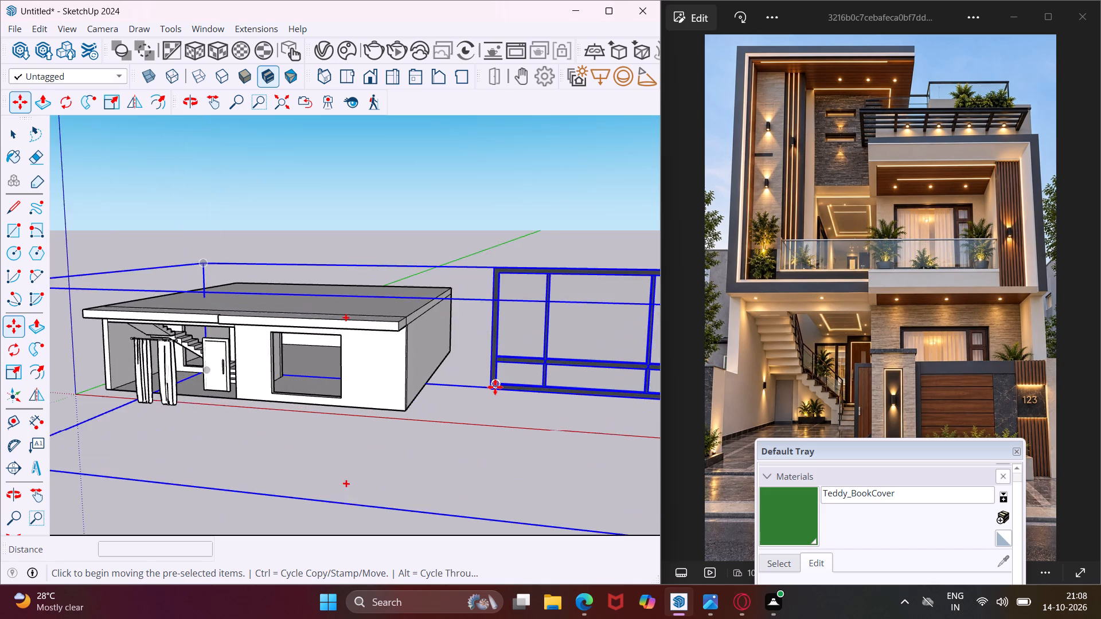
{"action": "scroll", "coordinate": [495, 387], "scroll_direction": "up", "scroll_amount": 9}
{"action": "left_click", "coordinate": [484, 393]}
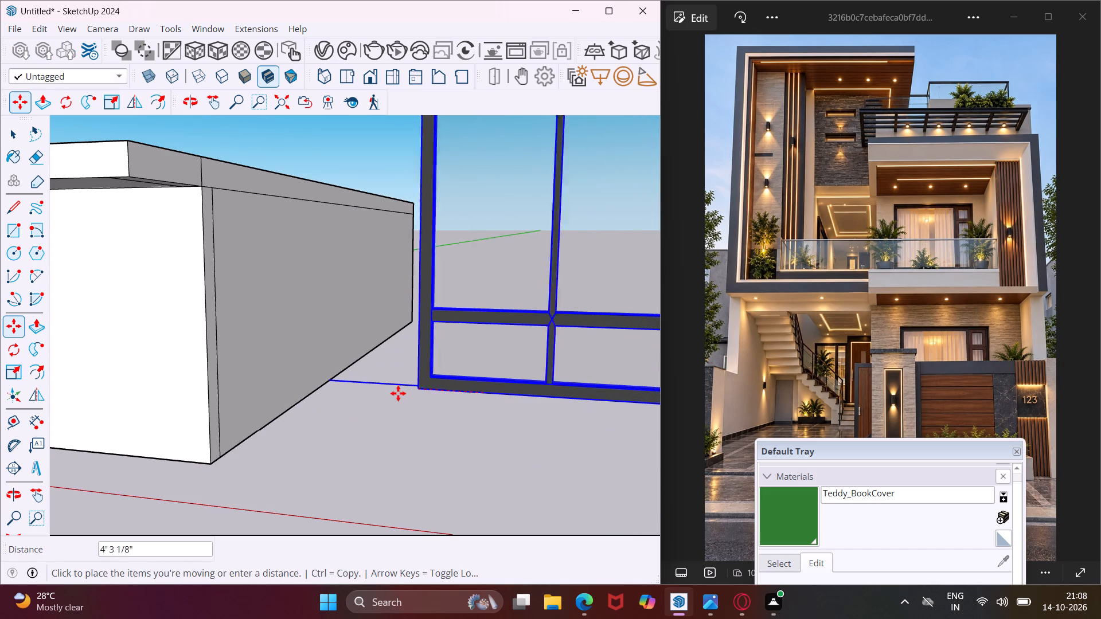
{"action": "scroll", "coordinate": [395, 394], "scroll_direction": "down", "scroll_amount": 10}
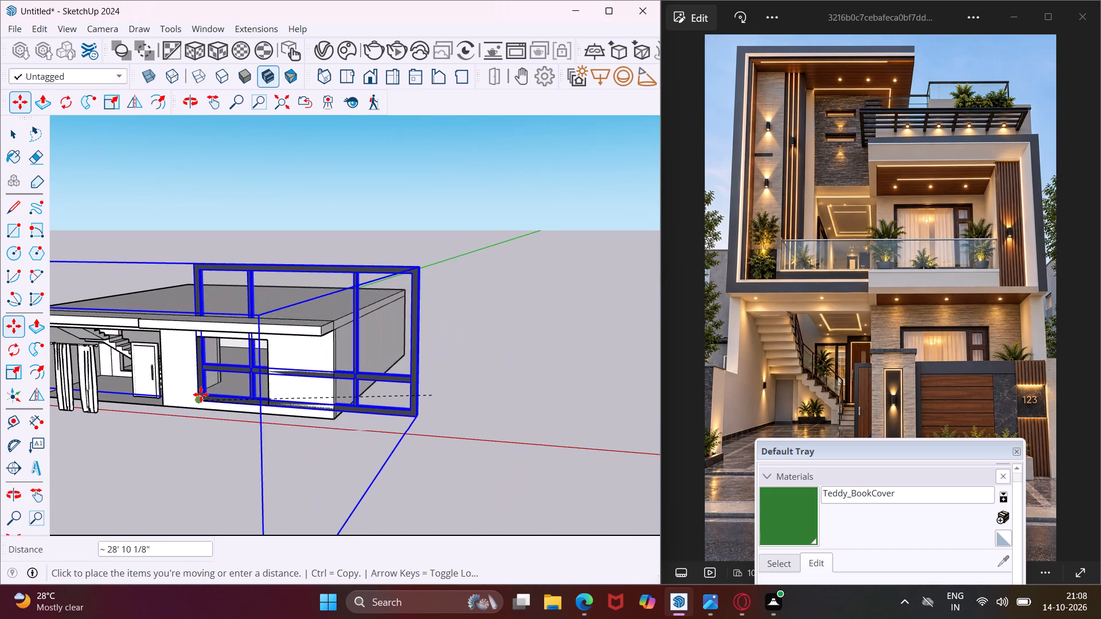
{"action": "scroll", "coordinate": [201, 394], "scroll_direction": "up", "scroll_amount": 13}
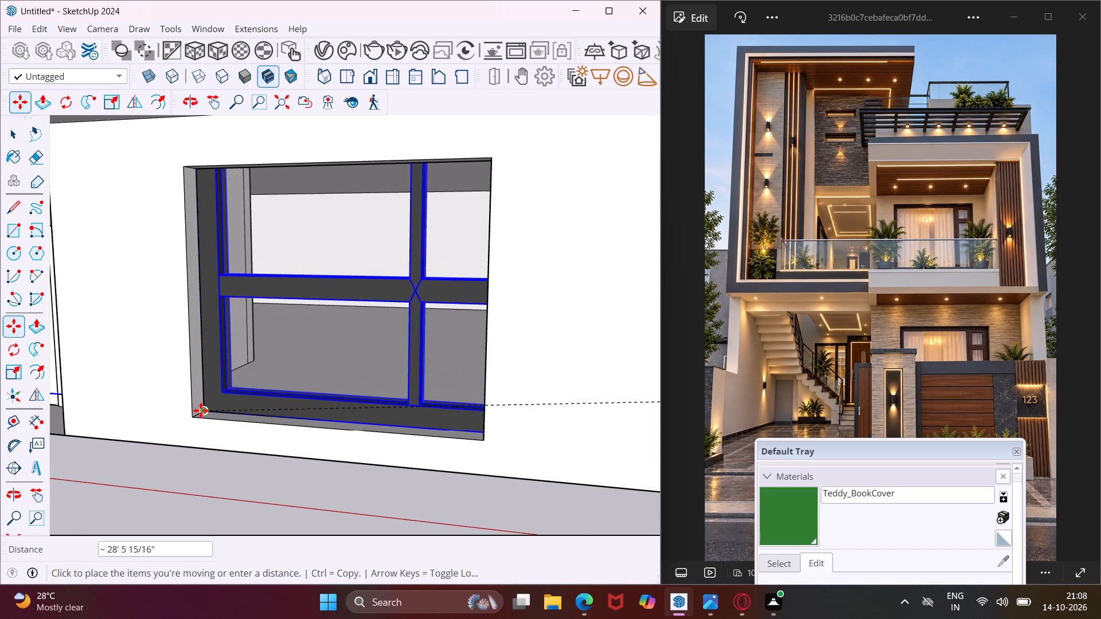
{"action": "left_click", "coordinate": [198, 414]}
{"action": "key", "text": "Escape"}
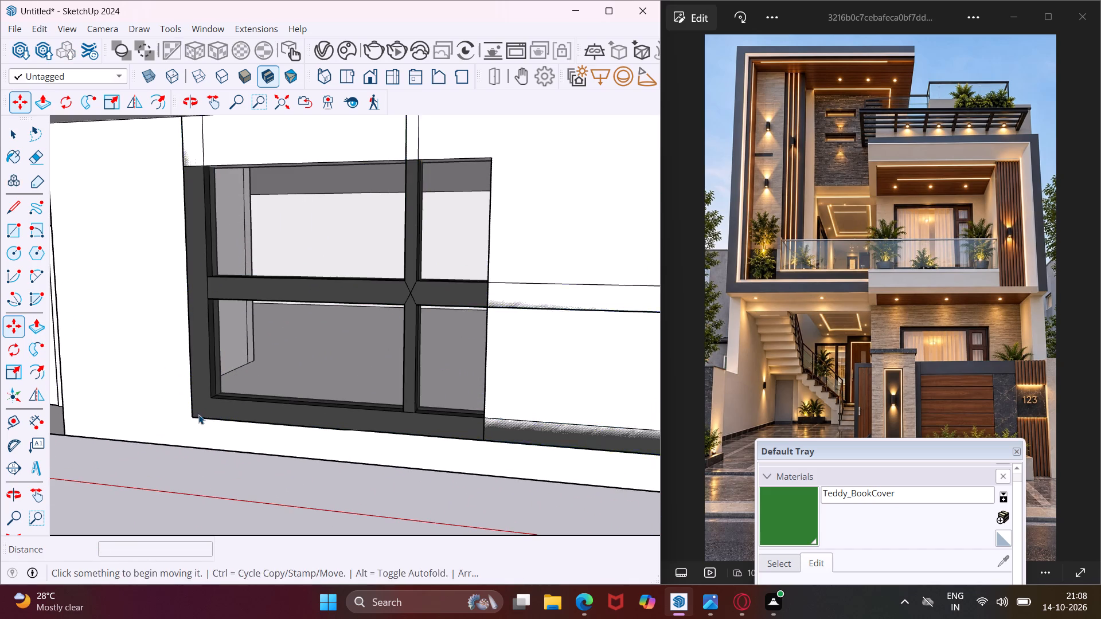
Scale the window model down along the blue axis to match the height of the ground-floor opening.
{"action": "key", "text": "space"}
{"action": "left_click", "coordinate": [209, 403]}
{"action": "scroll", "coordinate": [210, 403], "scroll_direction": "down", "scroll_amount": 11}
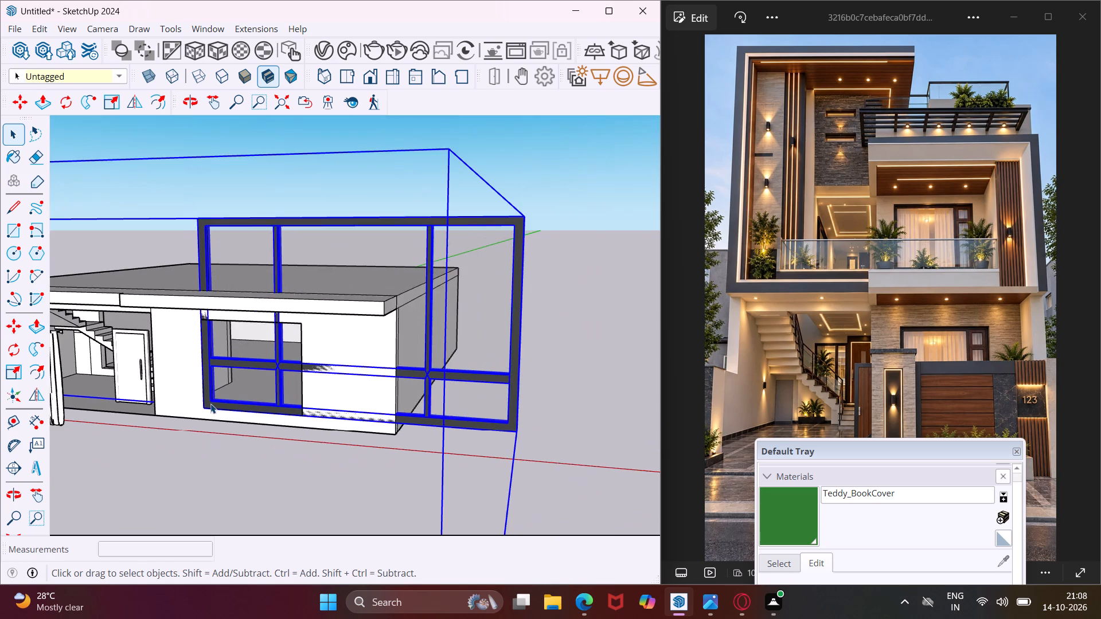
{"action": "scroll", "coordinate": [210, 403], "scroll_direction": "down", "scroll_amount": 2}
{"action": "left_click", "coordinate": [5, 373]}
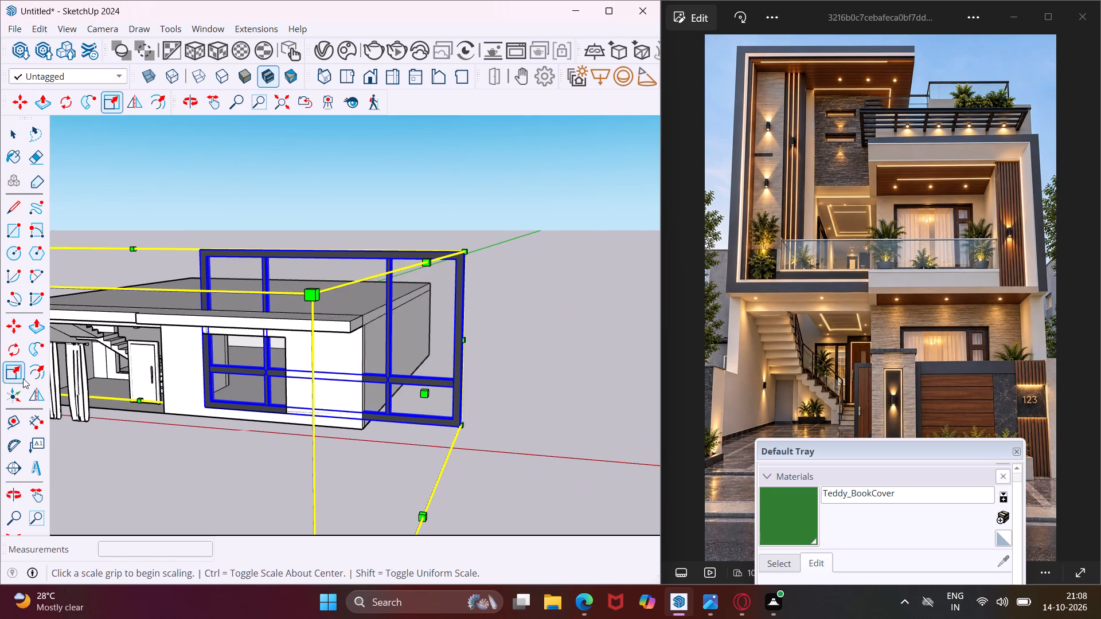
{"action": "left_click", "coordinate": [463, 254]}
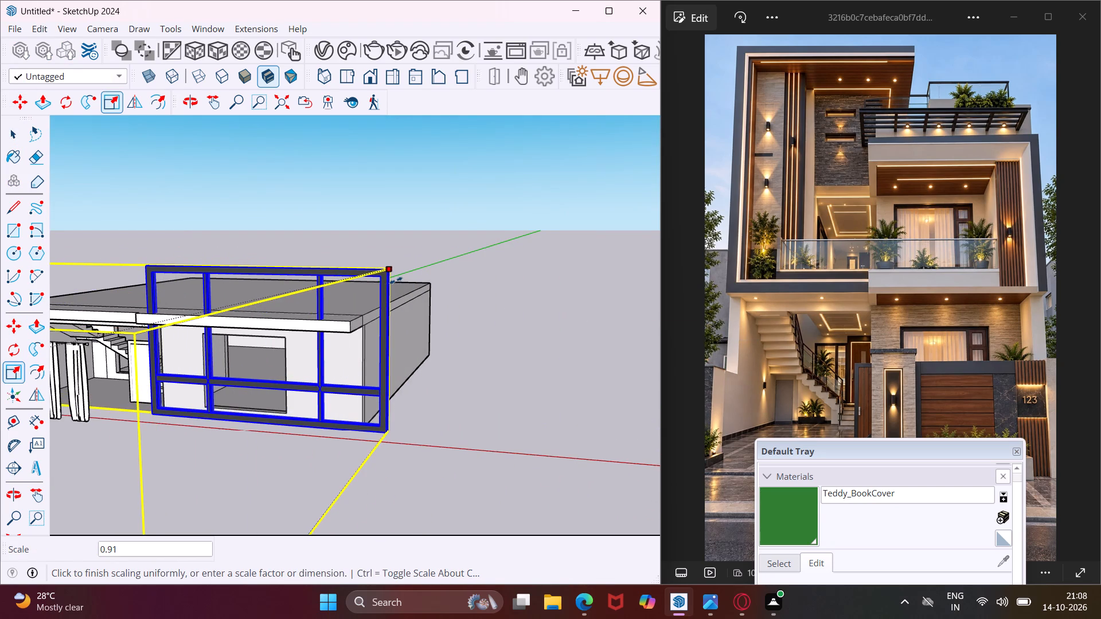
{"action": "key", "text": "Escape"}
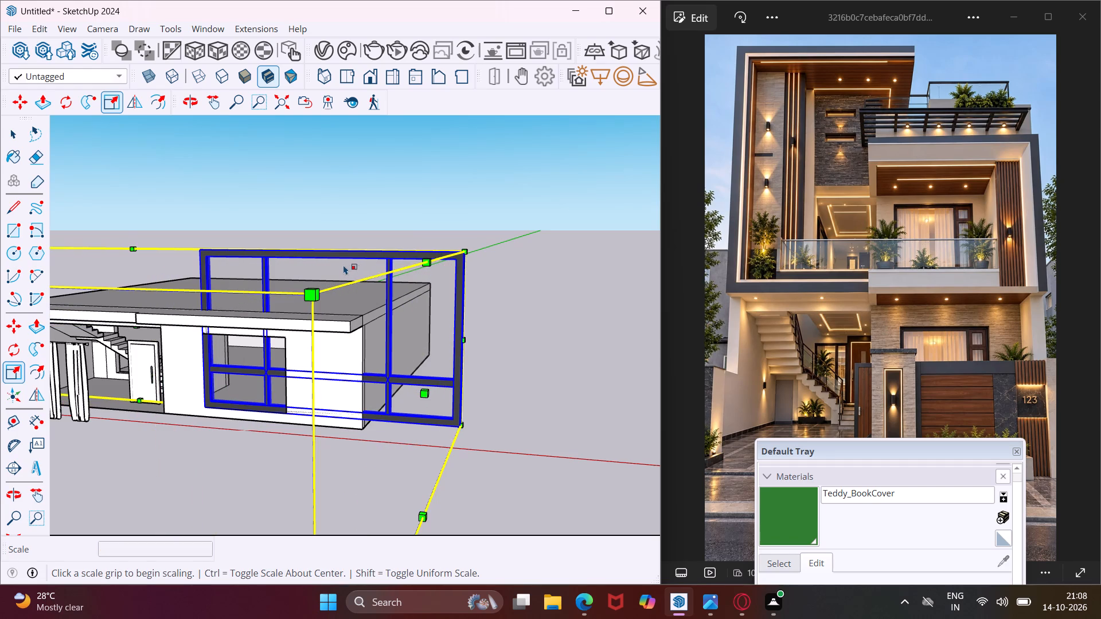
{"action": "middle_click_drag", "start_coordinate": [381, 264], "coordinate": [514, 243]}
{"action": "left_click", "coordinate": [187, 210]}
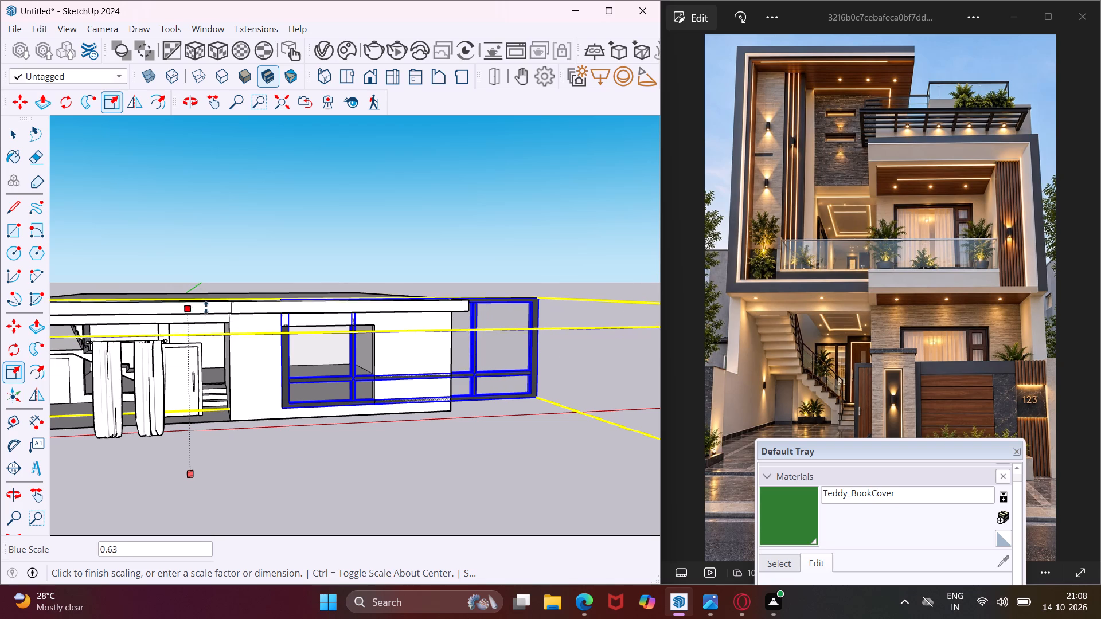
{"action": "left_click", "coordinate": [207, 324]}
Scale the window model along the red axis to about 0.28 to narrow its width.
{"action": "scroll", "coordinate": [251, 334], "scroll_direction": "down", "scroll_amount": 6}
{"action": "left_click", "coordinate": [467, 362]}
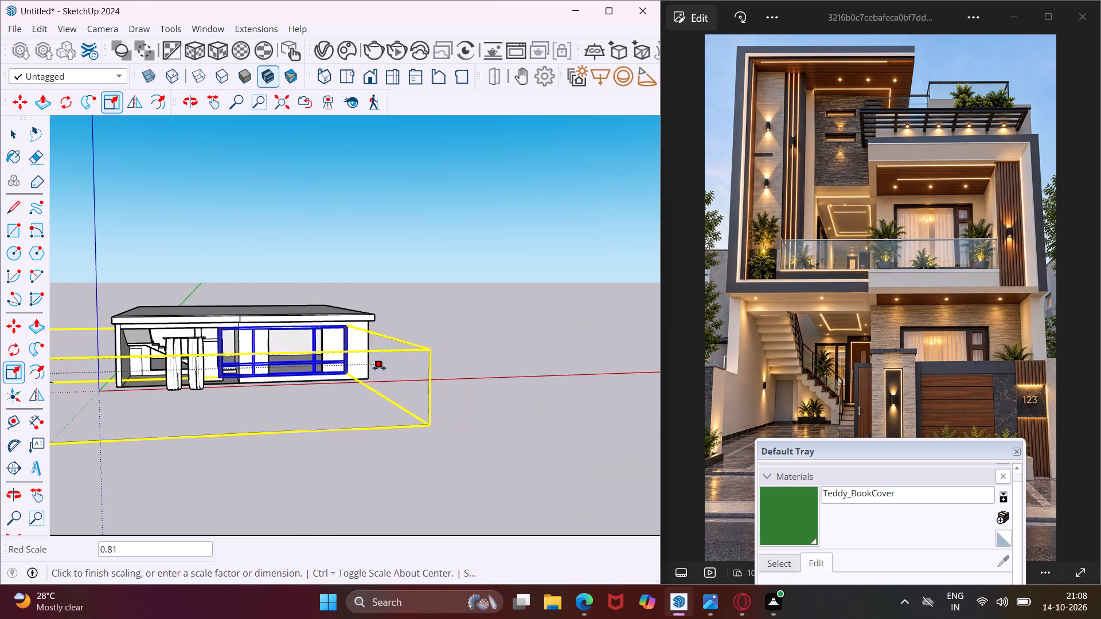
{"action": "scroll", "coordinate": [379, 368], "scroll_direction": "down", "scroll_amount": 10}
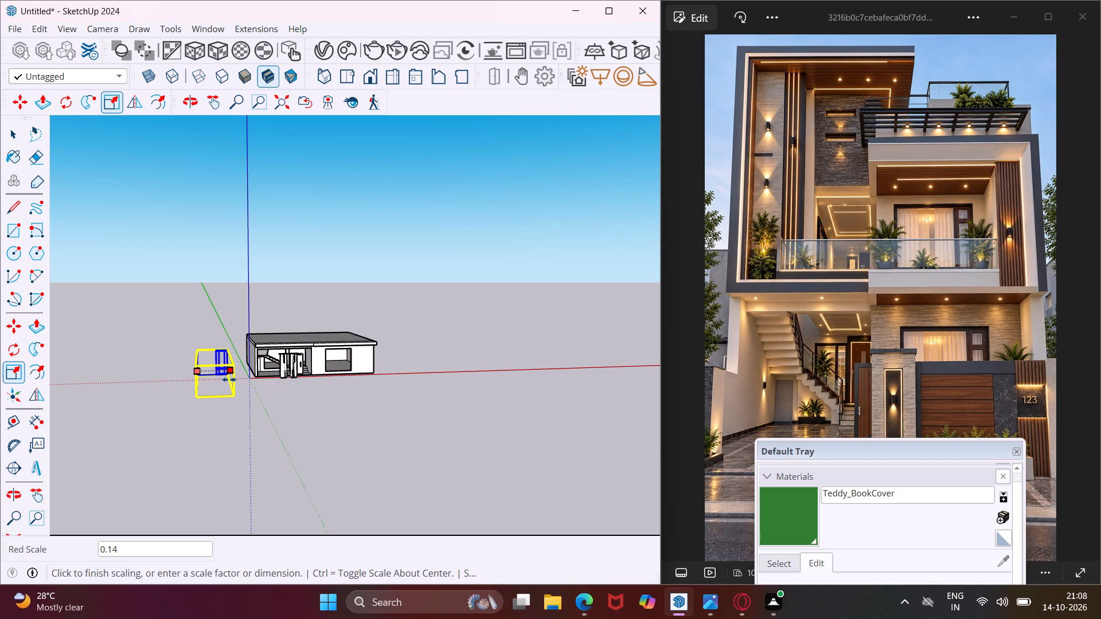
{"action": "left_click", "coordinate": [258, 375]}
Move the window model by its lower-right corner to the lower-right corner of the ground-floor opening in the right front wall.
{"action": "scroll", "coordinate": [258, 375], "scroll_direction": "up", "scroll_amount": 14}
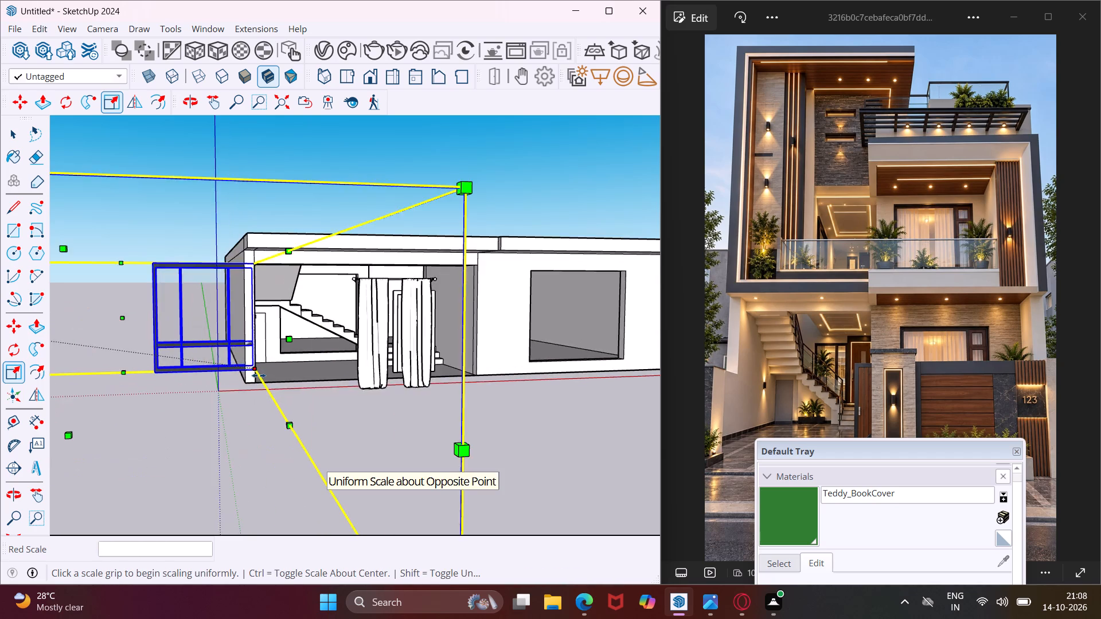
{"action": "scroll", "coordinate": [259, 375], "scroll_direction": "up", "scroll_amount": 5}
{"action": "key", "text": "m"}
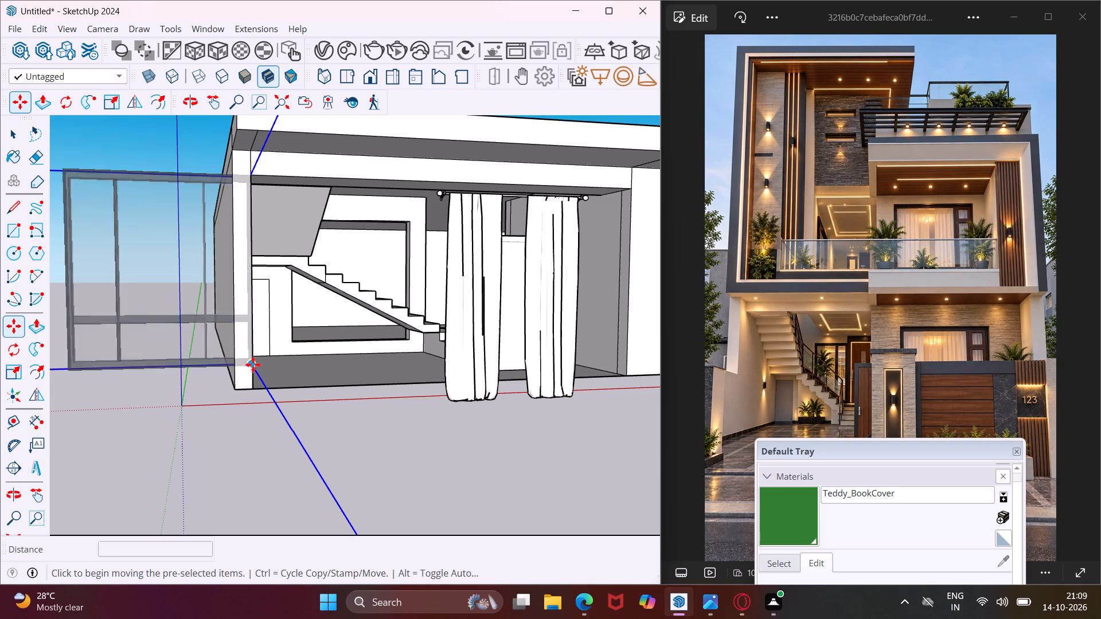
{"action": "left_click", "coordinate": [253, 365]}
{"action": "scroll", "coordinate": [325, 365], "scroll_direction": "down", "scroll_amount": 9}
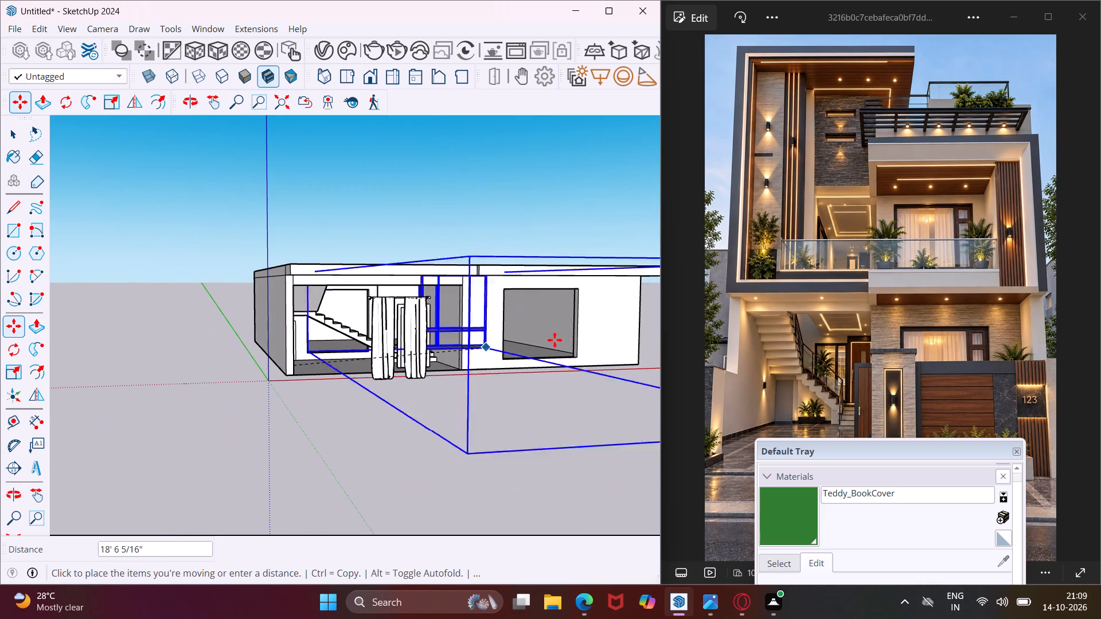
{"action": "scroll", "coordinate": [574, 355], "scroll_direction": "up", "scroll_amount": 17}
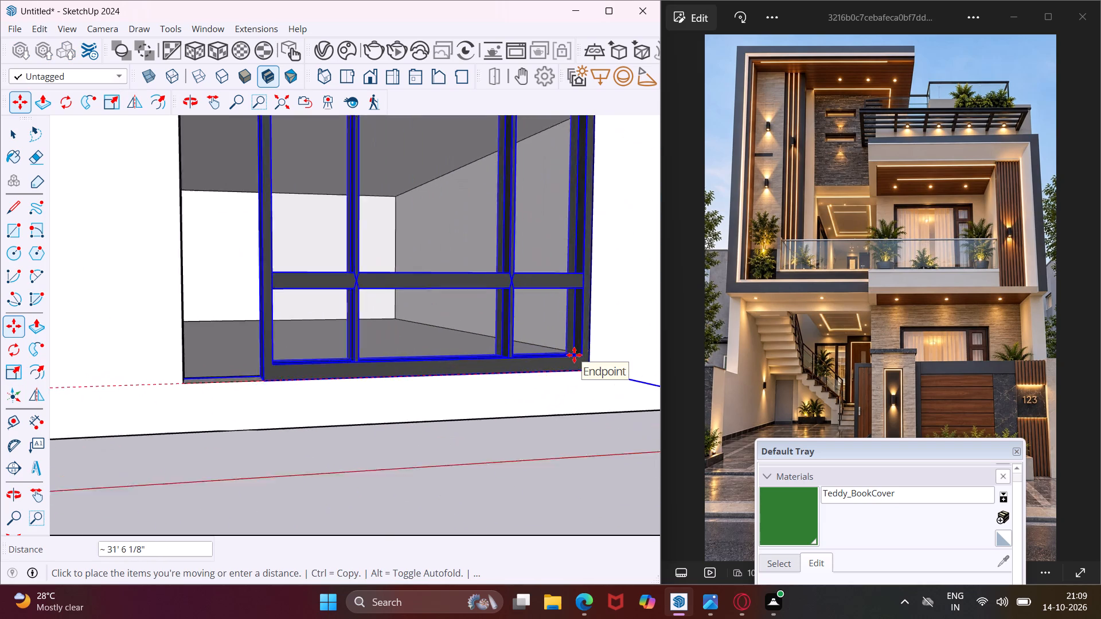
{"action": "left_click", "coordinate": [586, 368]}
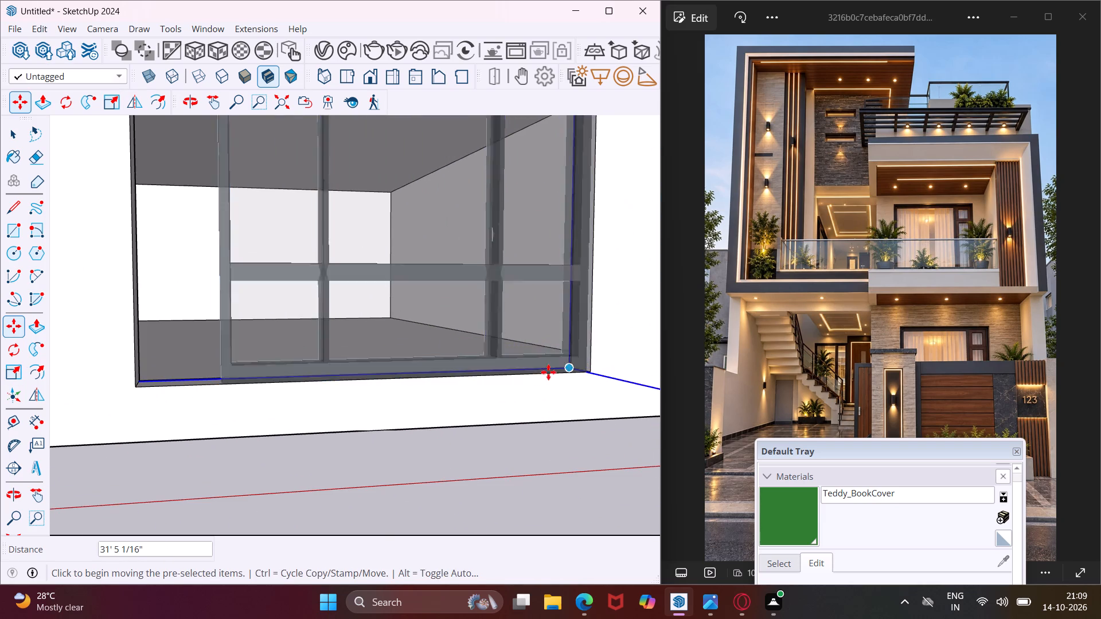
Scale the window model along the red axis to about 1.23 so it spans the opening's full width.
{"action": "scroll", "coordinate": [502, 371], "scroll_direction": "down", "scroll_amount": 9}
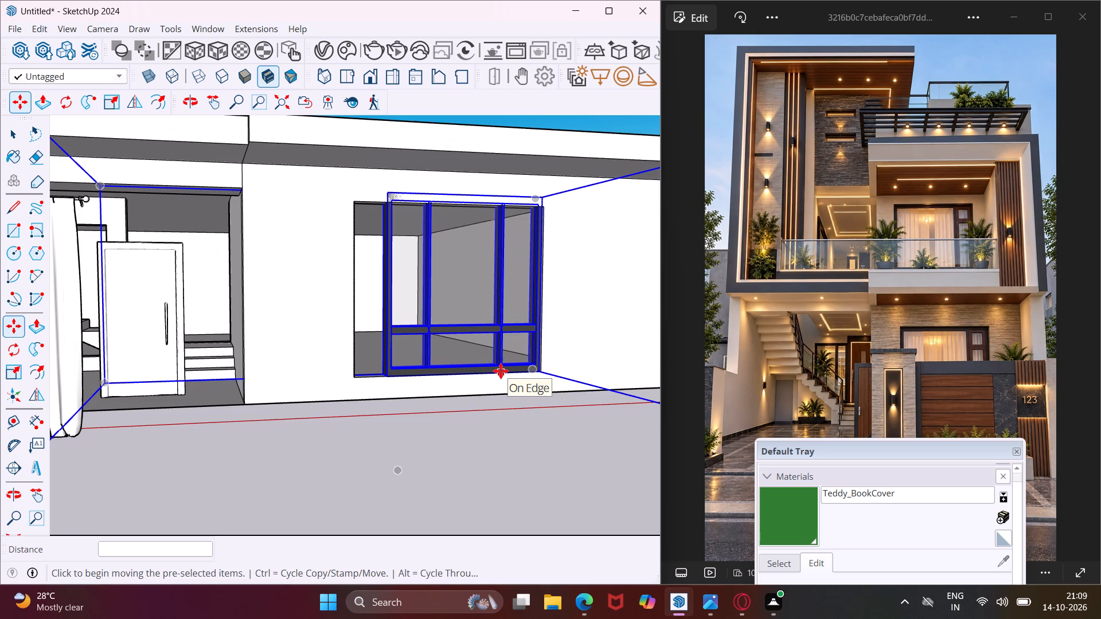
{"action": "scroll", "coordinate": [502, 371], "scroll_direction": "down", "scroll_amount": 2}
{"action": "left_click", "coordinate": [17, 368]}
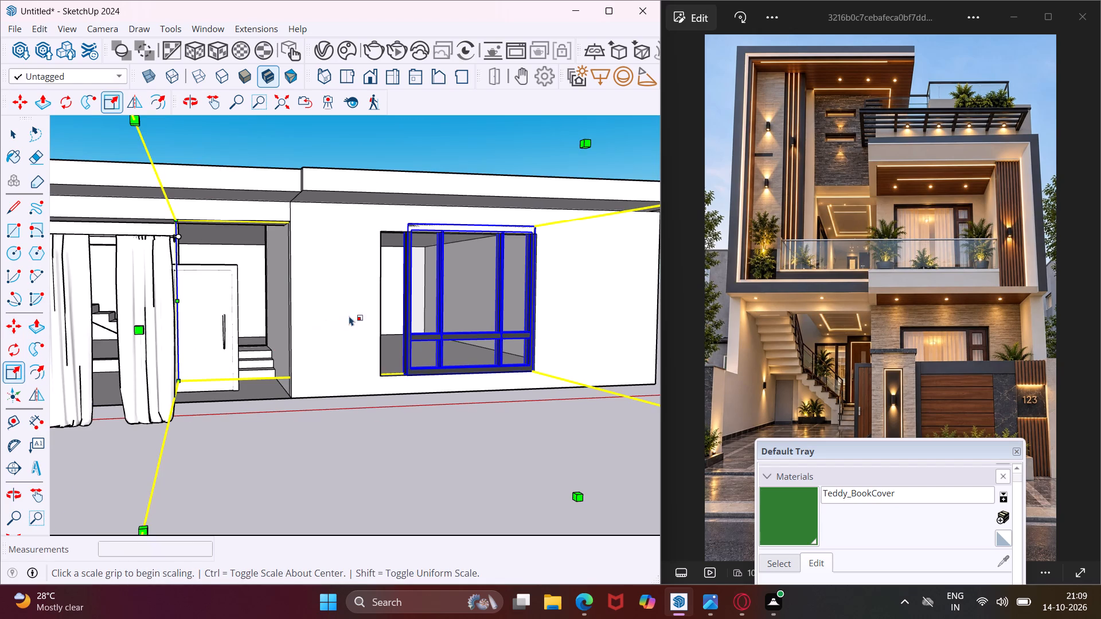
{"action": "left_click", "coordinate": [141, 332]}
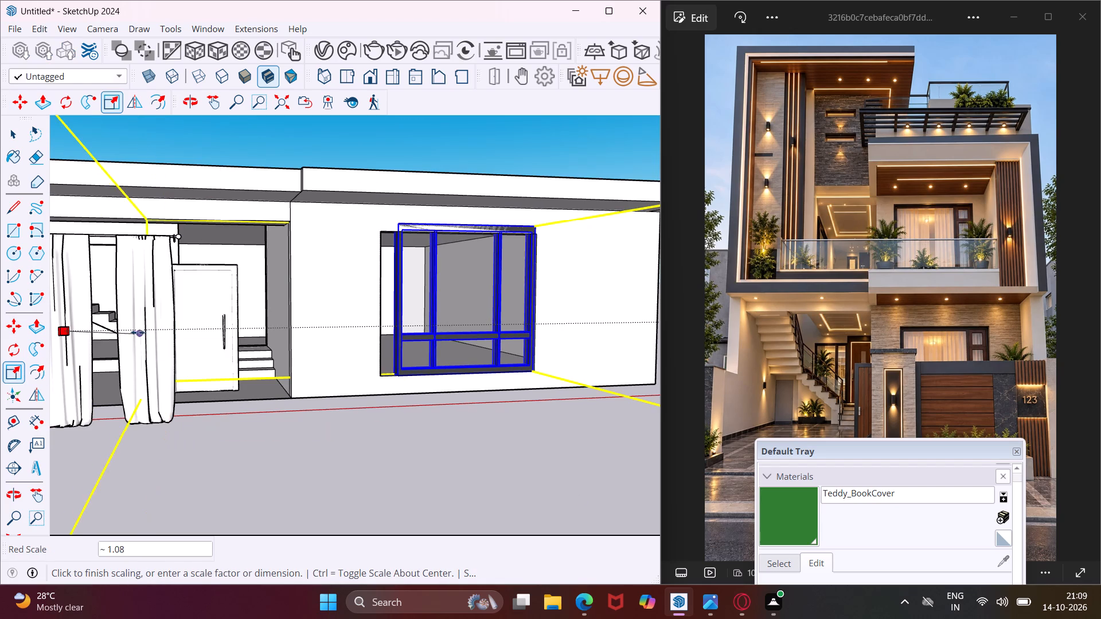
{"action": "left_click", "coordinate": [107, 334]}
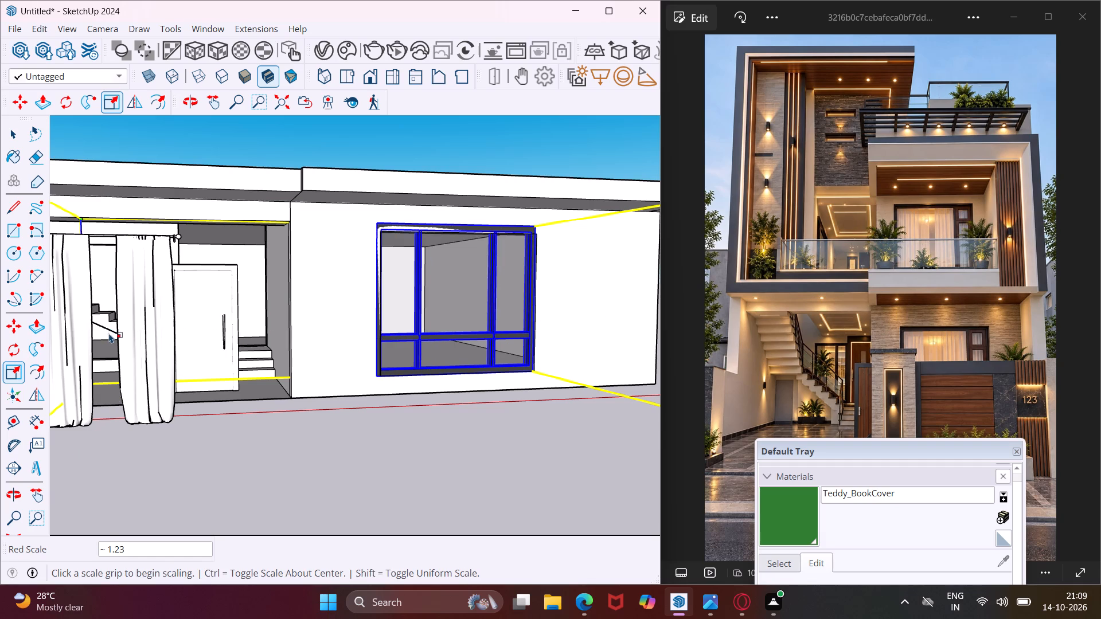
Scale the window model along the blue axis to about 0.95, matching its top to the opening's upper corner.
{"action": "scroll", "coordinate": [109, 333], "scroll_direction": "down", "scroll_amount": 4}
{"action": "left_click", "coordinate": [281, 244]}
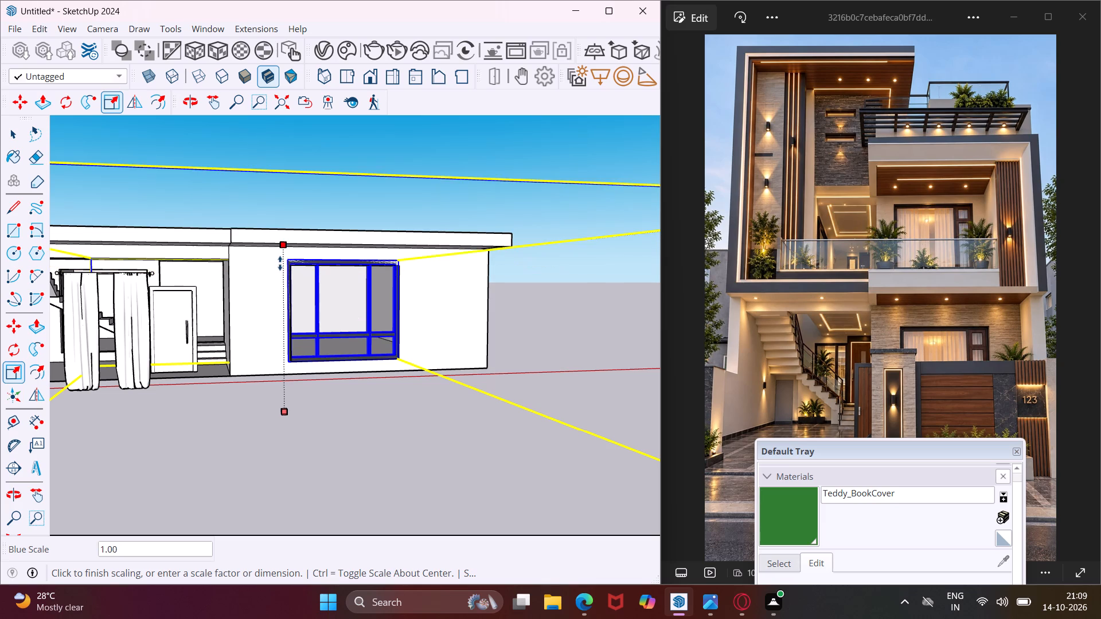
{"action": "scroll", "coordinate": [280, 265], "scroll_direction": "up", "scroll_amount": 7}
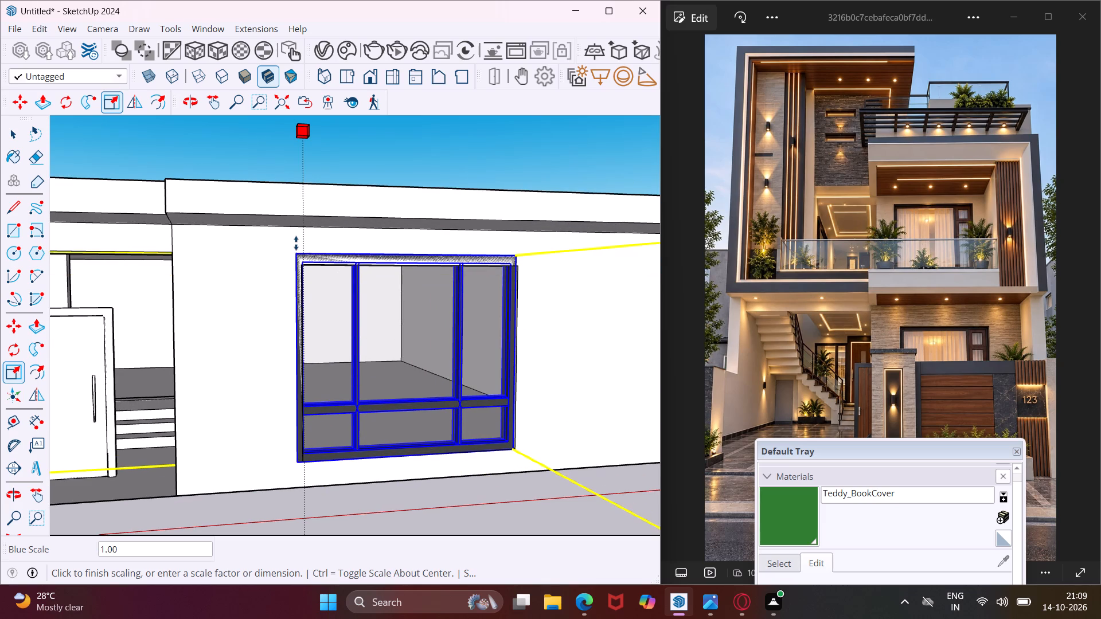
{"action": "scroll", "coordinate": [298, 253], "scroll_direction": "up", "scroll_amount": 7}
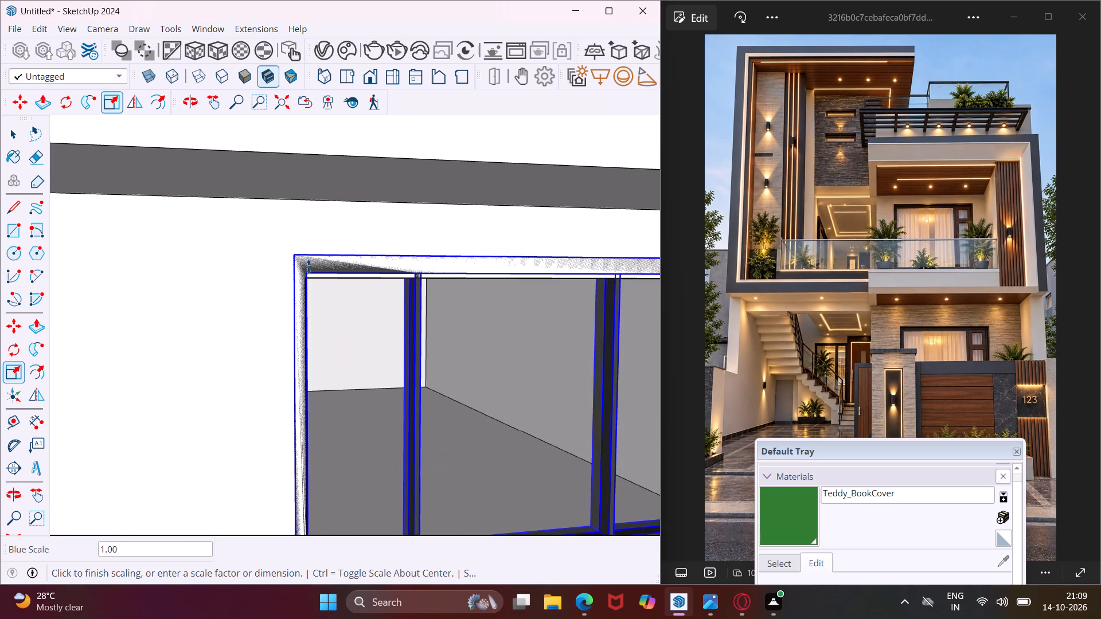
{"action": "scroll", "coordinate": [310, 271], "scroll_direction": "up", "scroll_amount": 4}
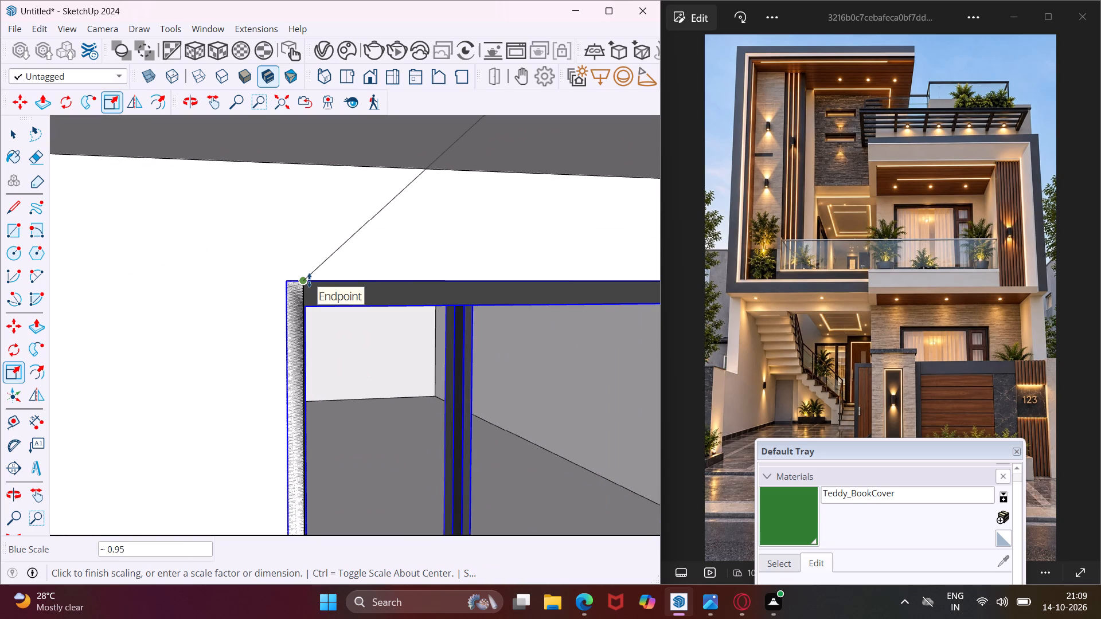
{"action": "left_click", "coordinate": [309, 280]}
Shift the window model 1 3/4" to adjust how its frame sits in the wall opening.
{"action": "scroll", "coordinate": [272, 273], "scroll_direction": "down", "scroll_amount": 11}
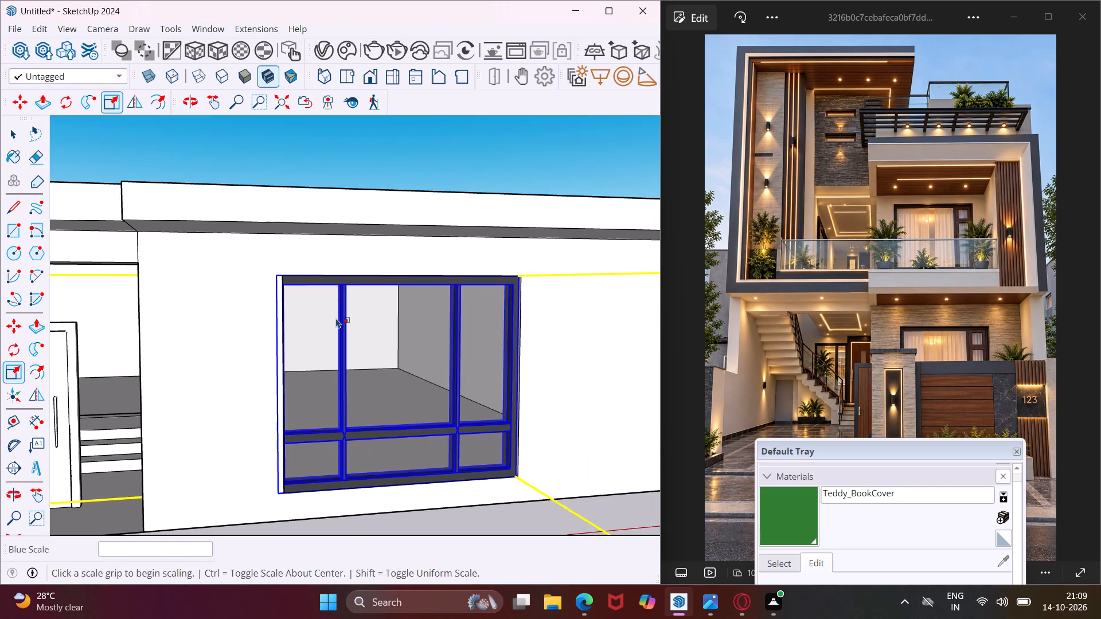
{"action": "middle_click_drag", "start_coordinate": [336, 318], "coordinate": [248, 322]}
{"action": "middle_click_drag", "start_coordinate": [261, 319], "coordinate": [279, 318]}
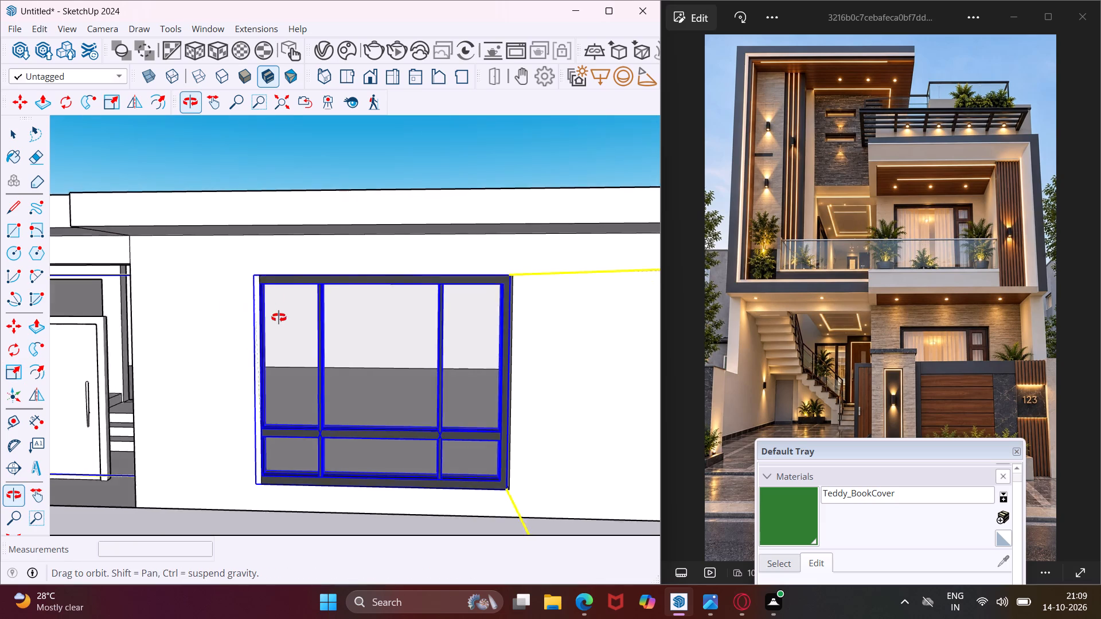
{"action": "middle_click_drag", "start_coordinate": [279, 318], "coordinate": [314, 318]}
{"action": "key", "text": "m"}
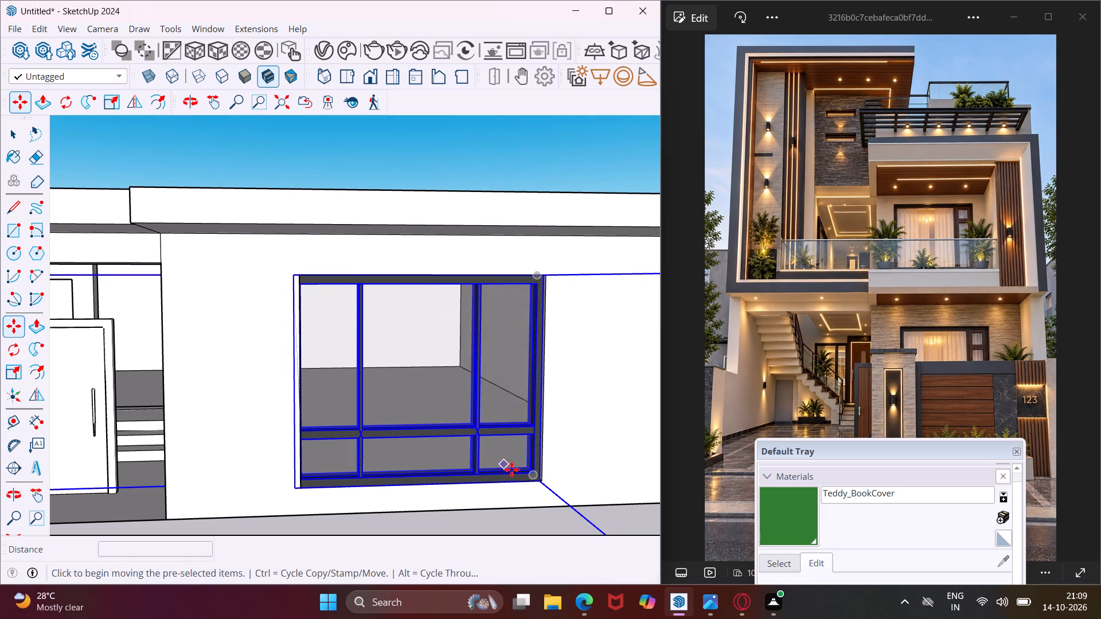
{"action": "scroll", "coordinate": [520, 473], "scroll_direction": "up", "scroll_amount": 11}
{"action": "left_click", "coordinate": [553, 501]}
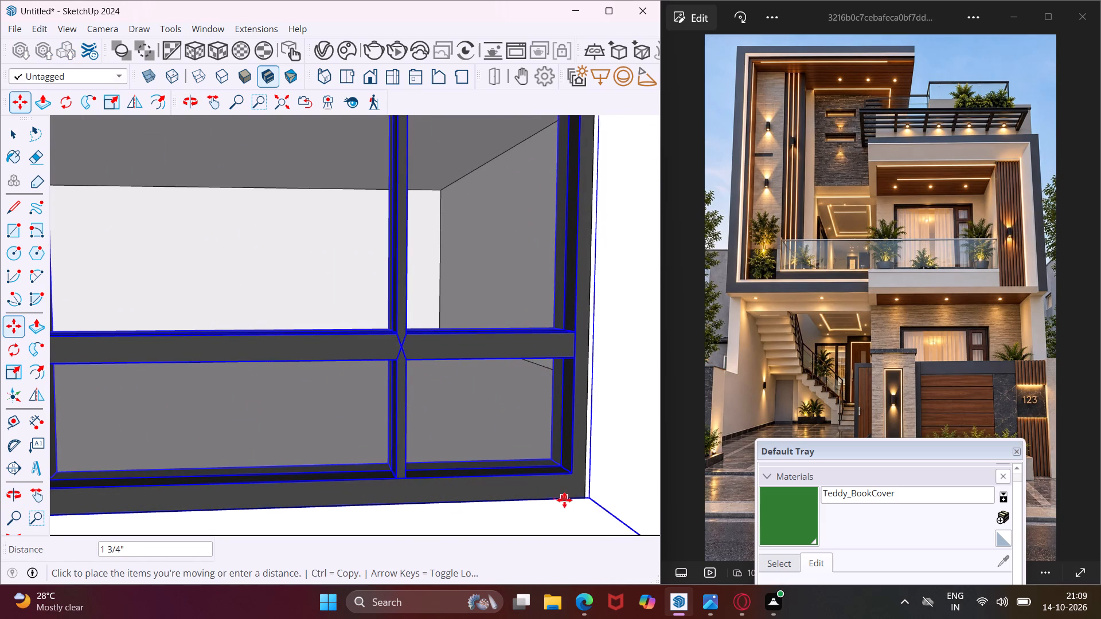
{"action": "left_click", "coordinate": [564, 500]}
{"action": "scroll", "coordinate": [529, 486], "scroll_direction": "down", "scroll_amount": 7}
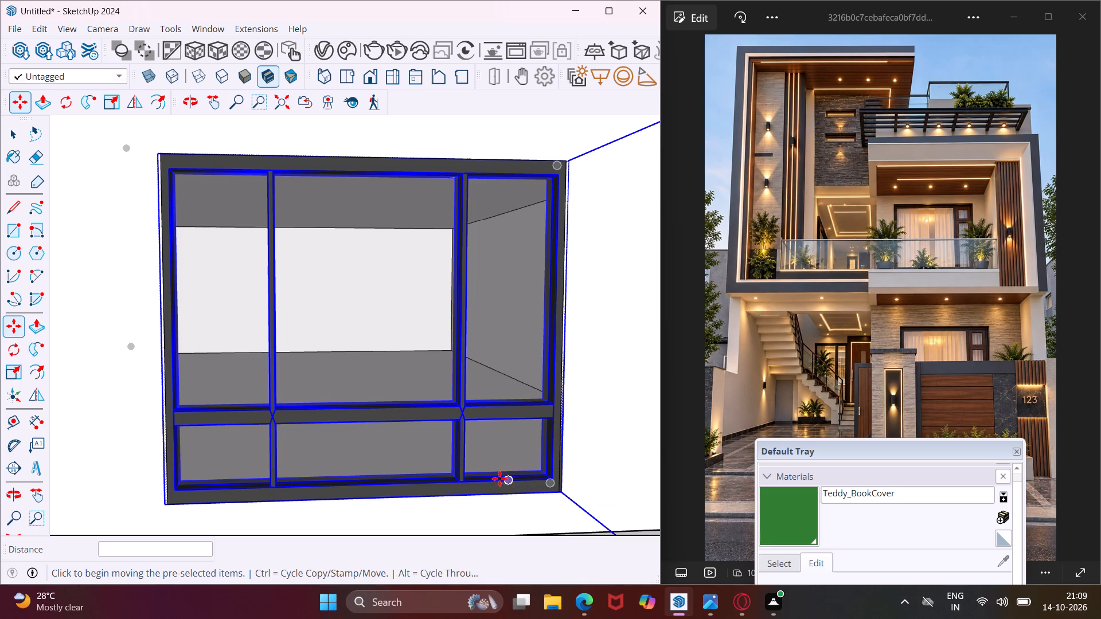
{"action": "key", "text": "Escape"}
{"action": "key", "text": "space"}
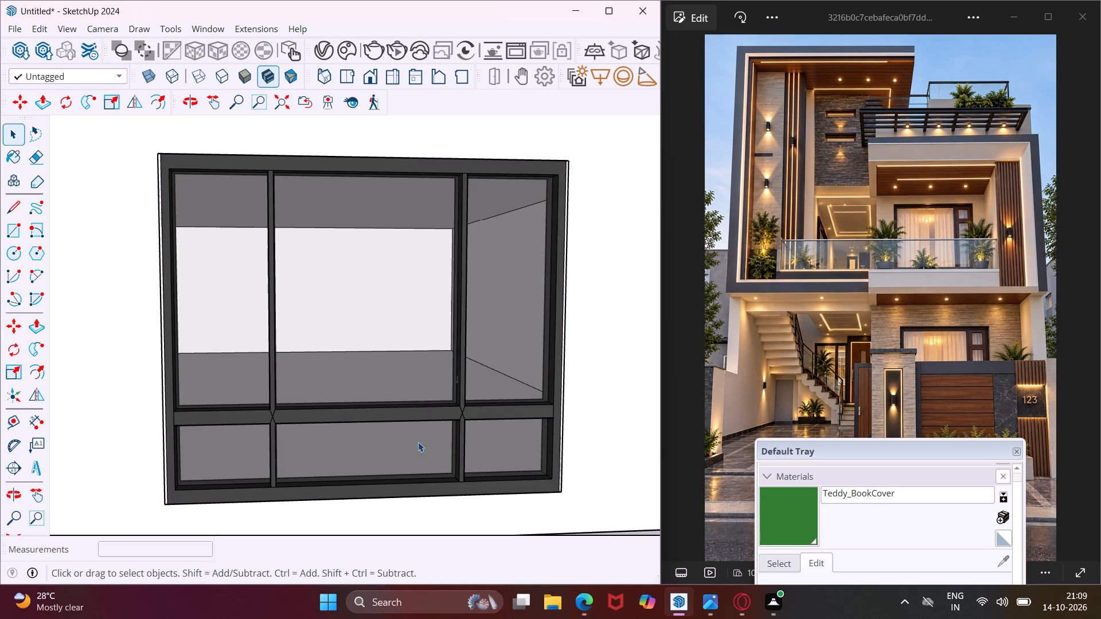
Examine how the window frame fits the front wall opening, especially at its lower-left corner.
{"action": "scroll", "coordinate": [418, 441], "scroll_direction": "down", "scroll_amount": 9}
{"action": "scroll", "coordinate": [327, 460], "scroll_direction": "up", "scroll_amount": 2}
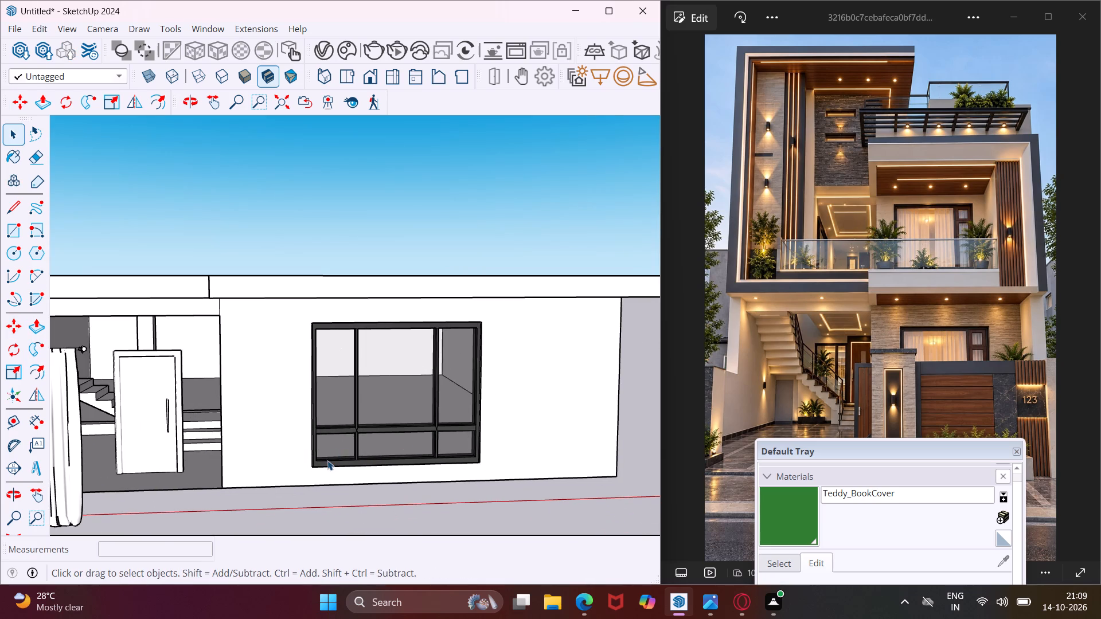
{"action": "scroll", "coordinate": [327, 460], "scroll_direction": "up", "scroll_amount": 7}
{"action": "left_click", "coordinate": [319, 470]}
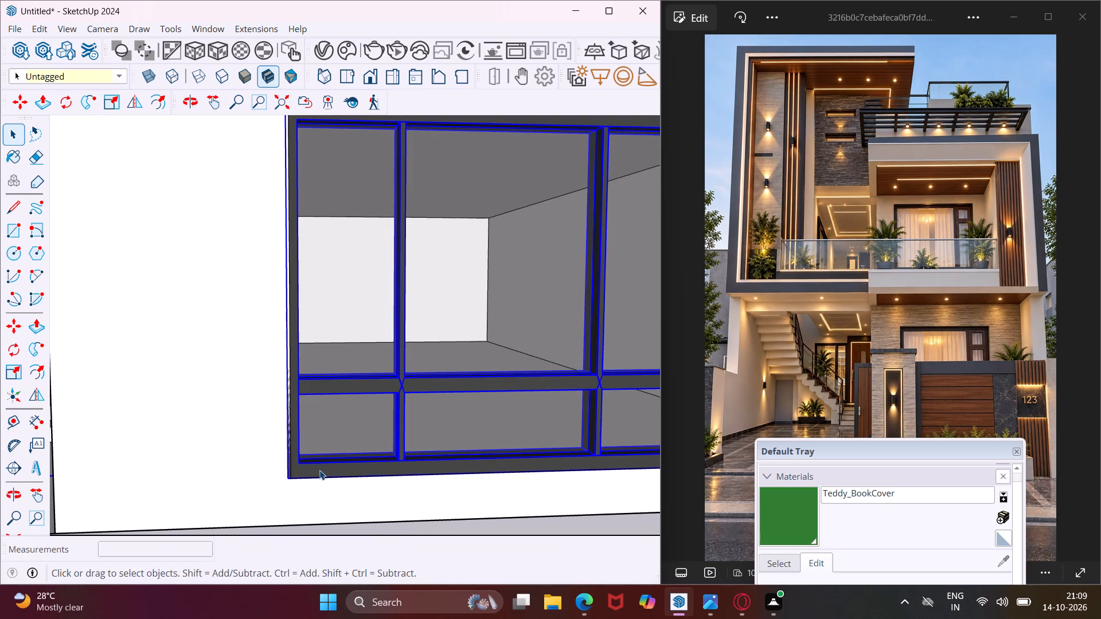
{"action": "scroll", "coordinate": [319, 470], "scroll_direction": "down", "scroll_amount": 11}
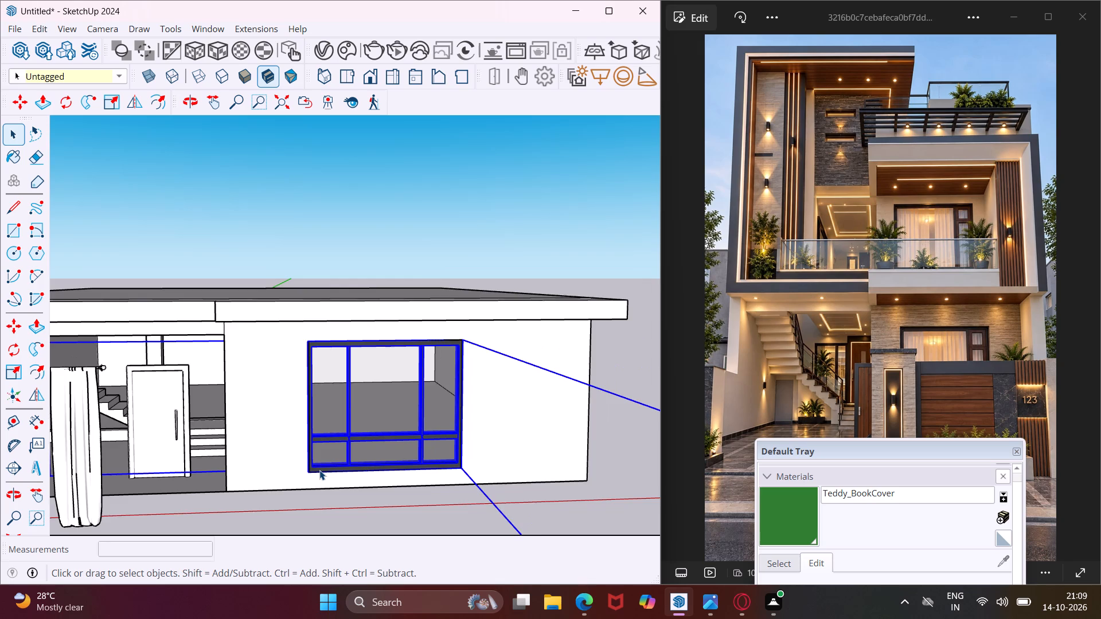
{"action": "scroll", "coordinate": [319, 470], "scroll_direction": "down", "scroll_amount": 2}
{"action": "left_click", "coordinate": [380, 511]}
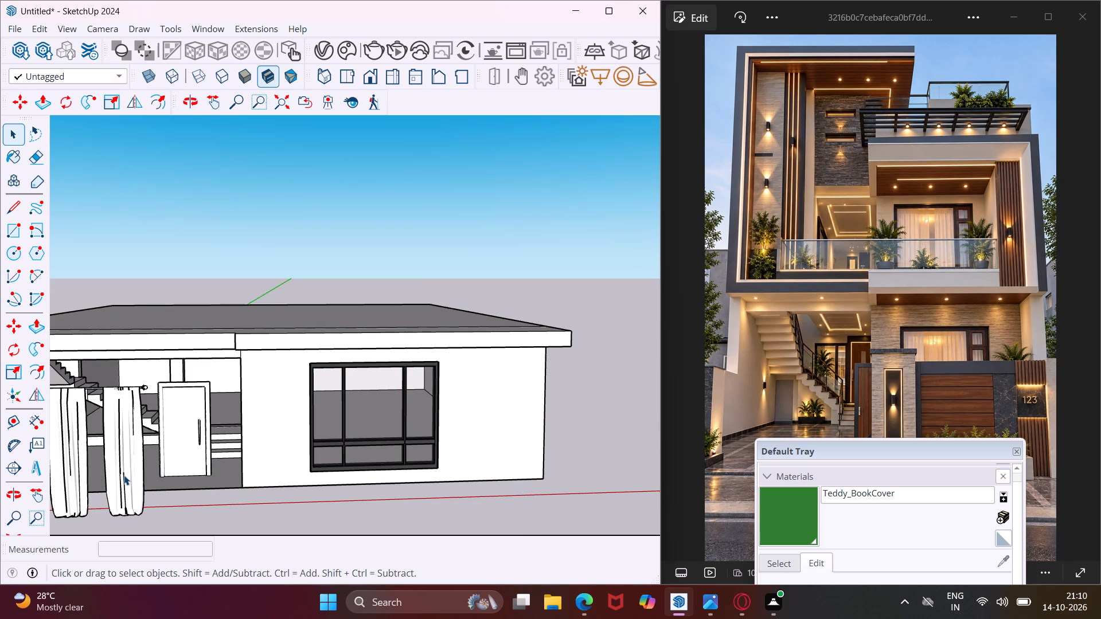
Copy the curtains model by its upper-right corner to the upper-right corner of the ground-floor window frame.
{"action": "left_click", "coordinate": [124, 475]}
{"action": "key", "text": "m"}
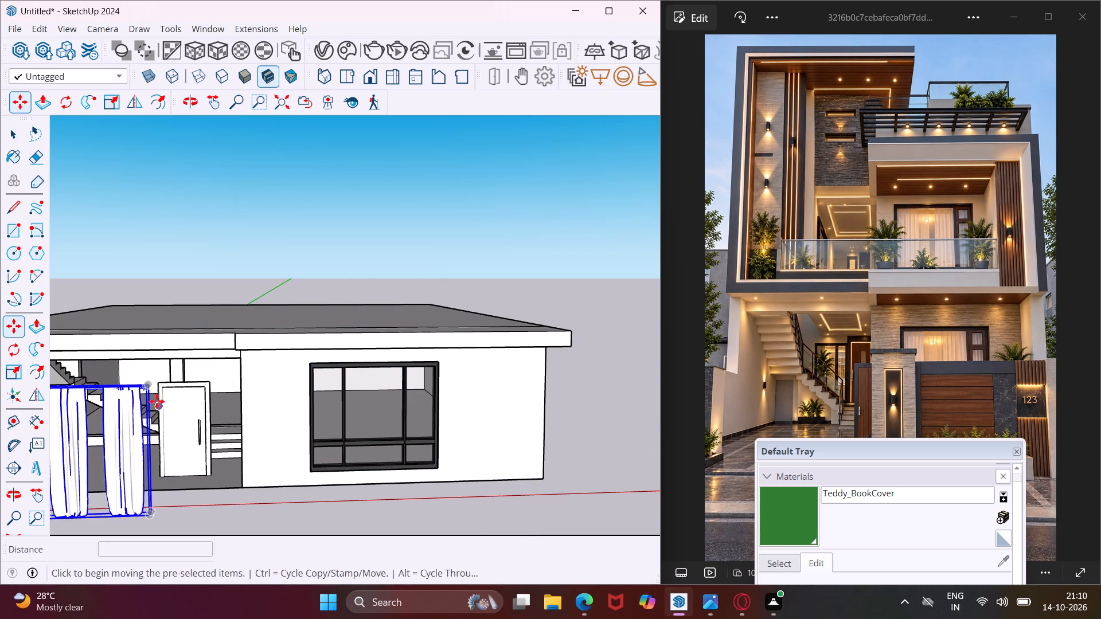
{"action": "scroll", "coordinate": [148, 381], "scroll_direction": "up", "scroll_amount": 5}
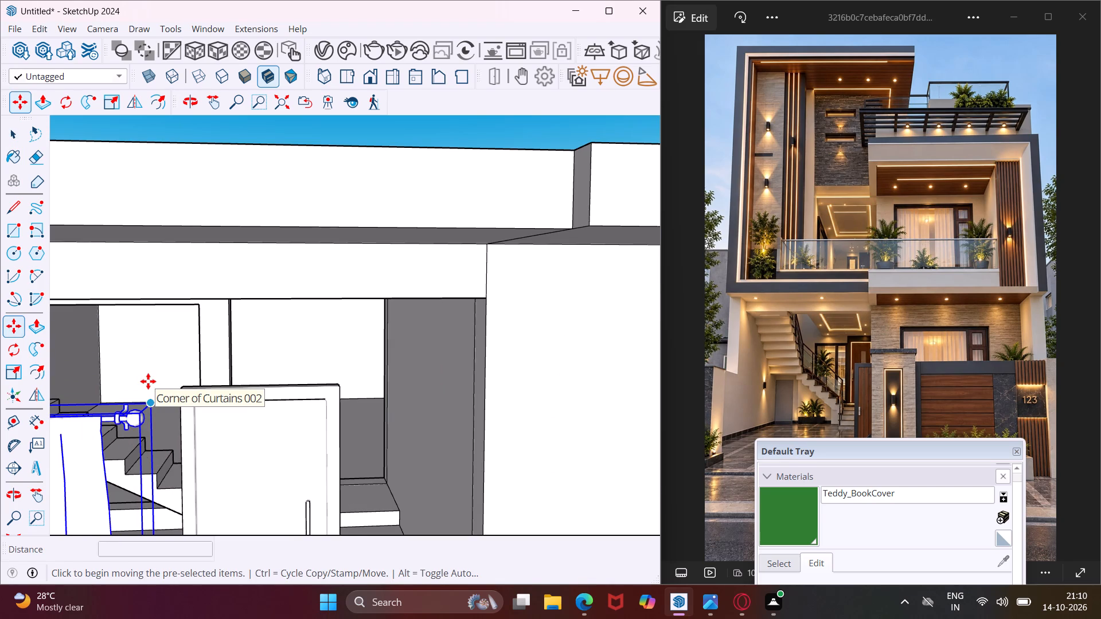
{"action": "scroll", "coordinate": [148, 381], "scroll_direction": "down", "scroll_amount": 2}
{"action": "left_click", "coordinate": [143, 394]}
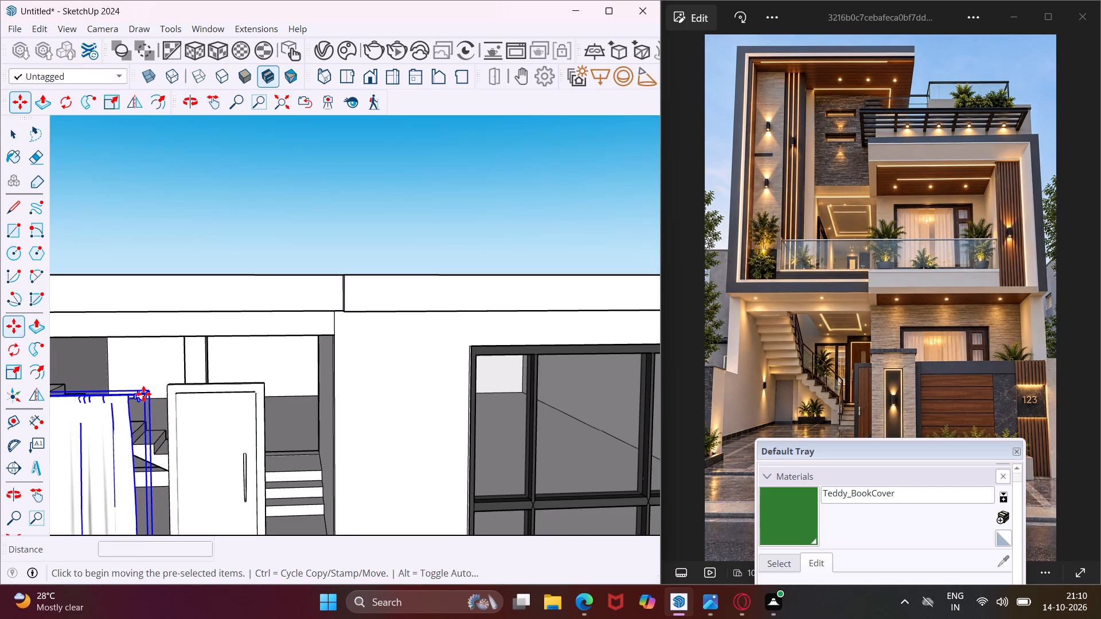
{"action": "scroll", "coordinate": [272, 397], "scroll_direction": "down", "scroll_amount": 7}
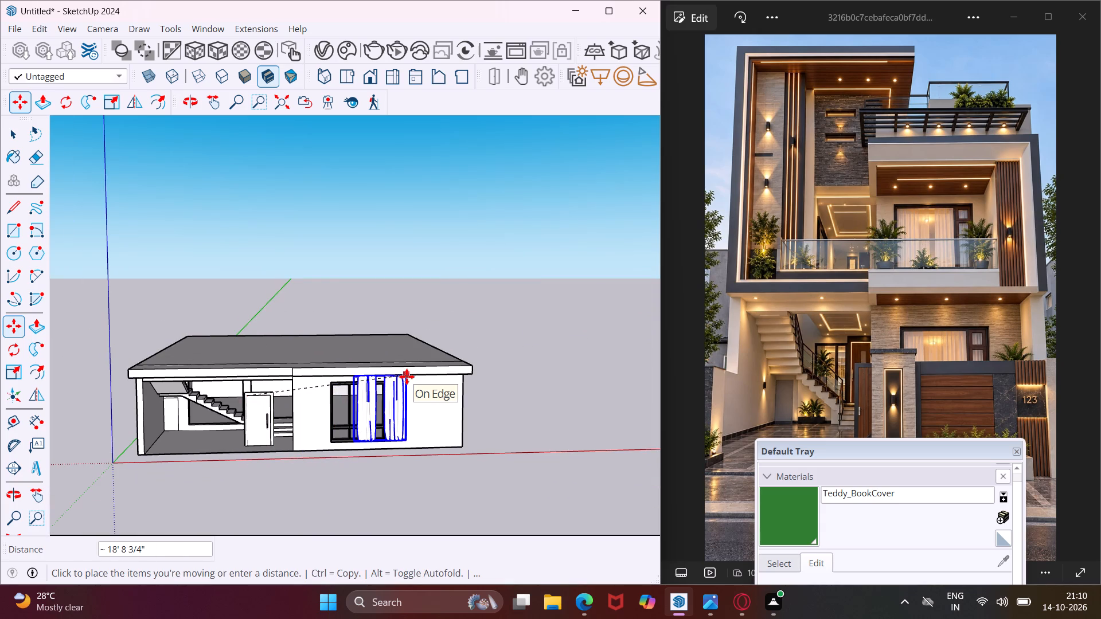
{"action": "scroll", "coordinate": [407, 377], "scroll_direction": "up", "scroll_amount": 8}
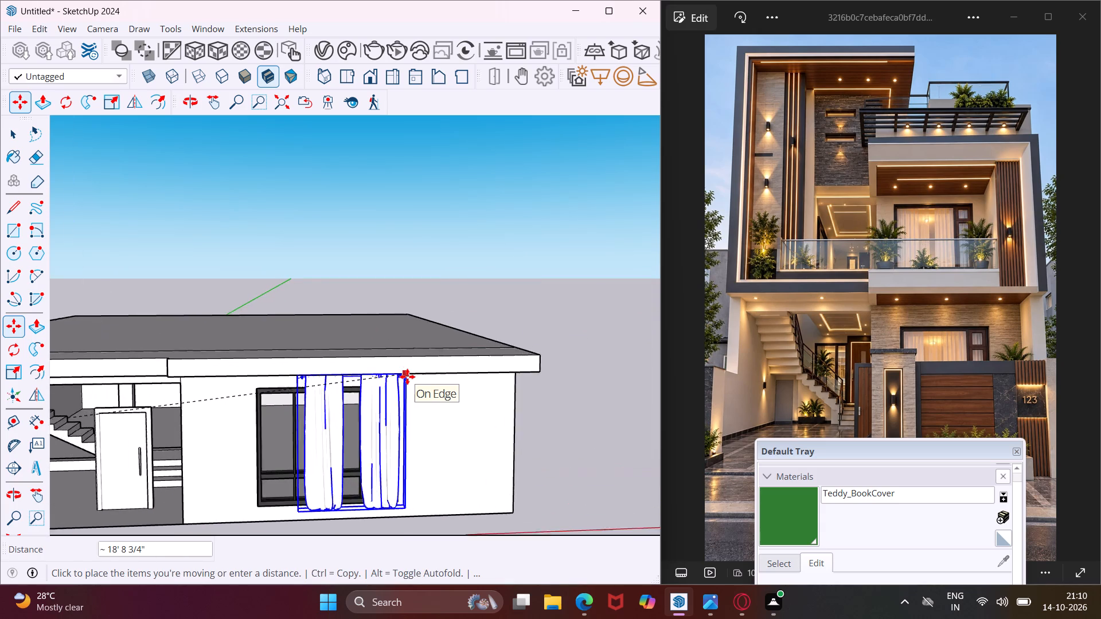
{"action": "middle_click_drag", "start_coordinate": [399, 383], "coordinate": [381, 387]}
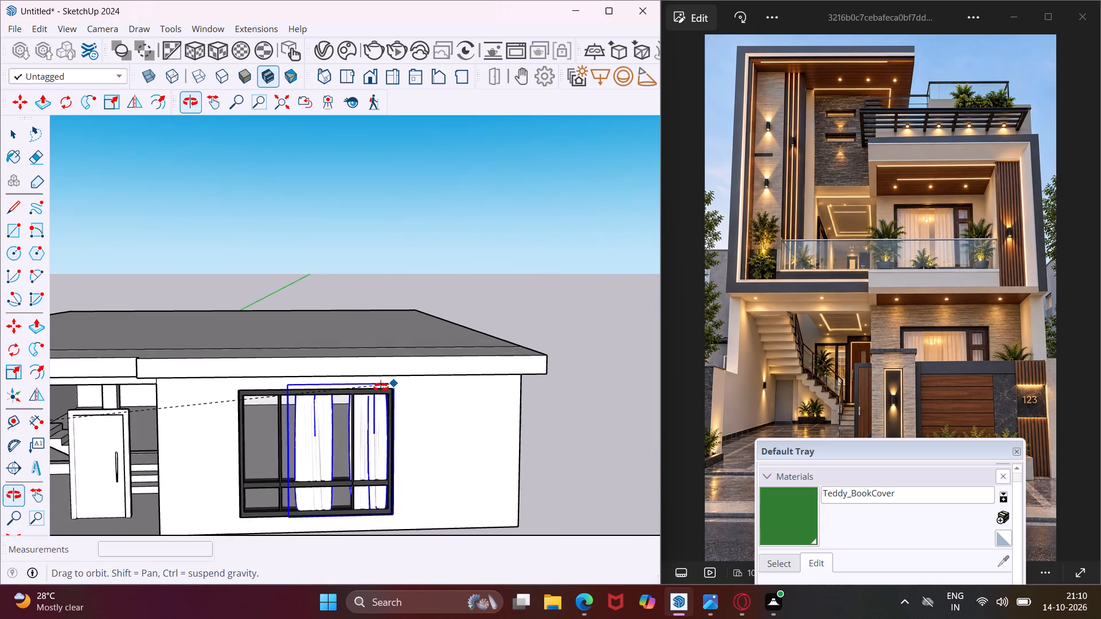
{"action": "middle_click_drag", "start_coordinate": [381, 387], "coordinate": [291, 393]}
{"action": "scroll", "coordinate": [322, 395], "scroll_direction": "up", "scroll_amount": 11}
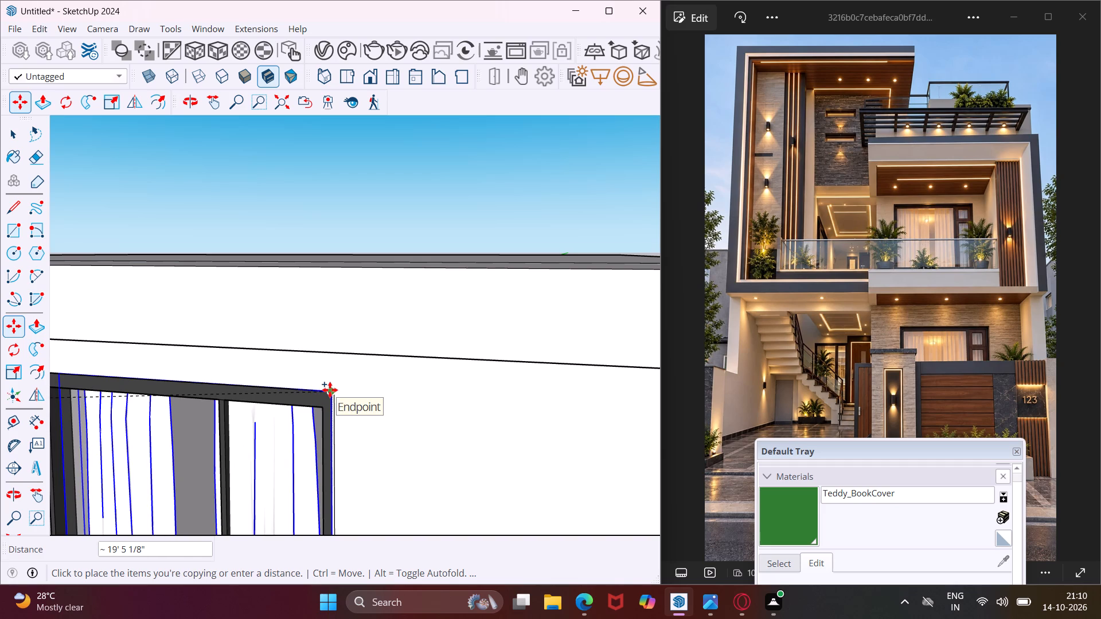
{"action": "left_click", "coordinate": [330, 390]}
{"action": "scroll", "coordinate": [330, 390], "scroll_direction": "down", "scroll_amount": 6}
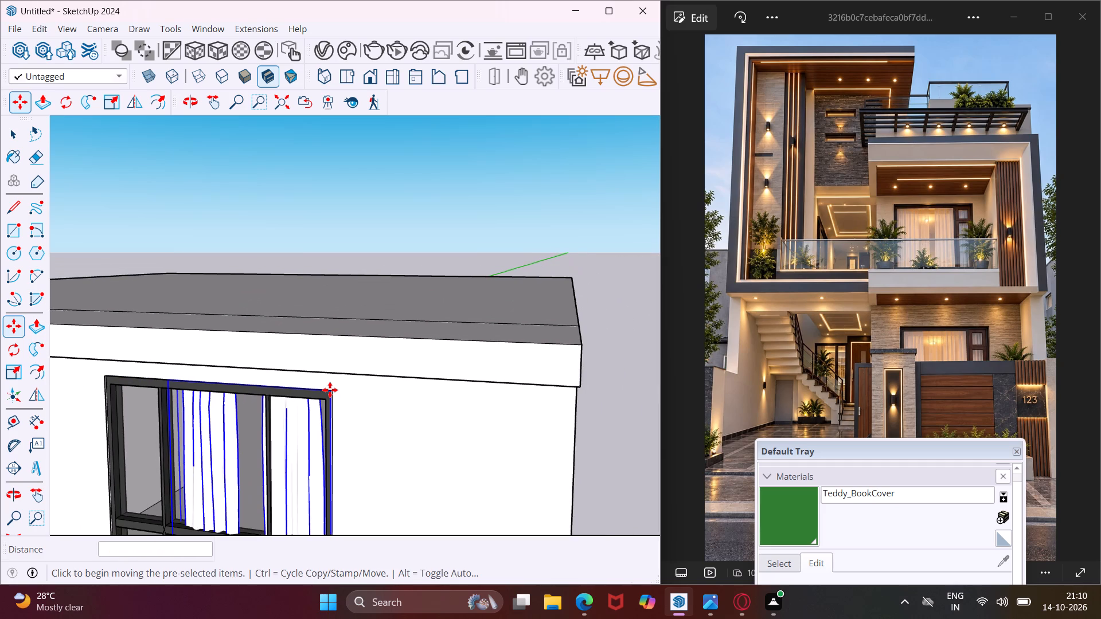
Move the curtains 2' 7 15/16" horizontally along the front wall, past the window's right edge.
{"action": "middle_click_drag", "start_coordinate": [330, 390], "coordinate": [410, 304]}
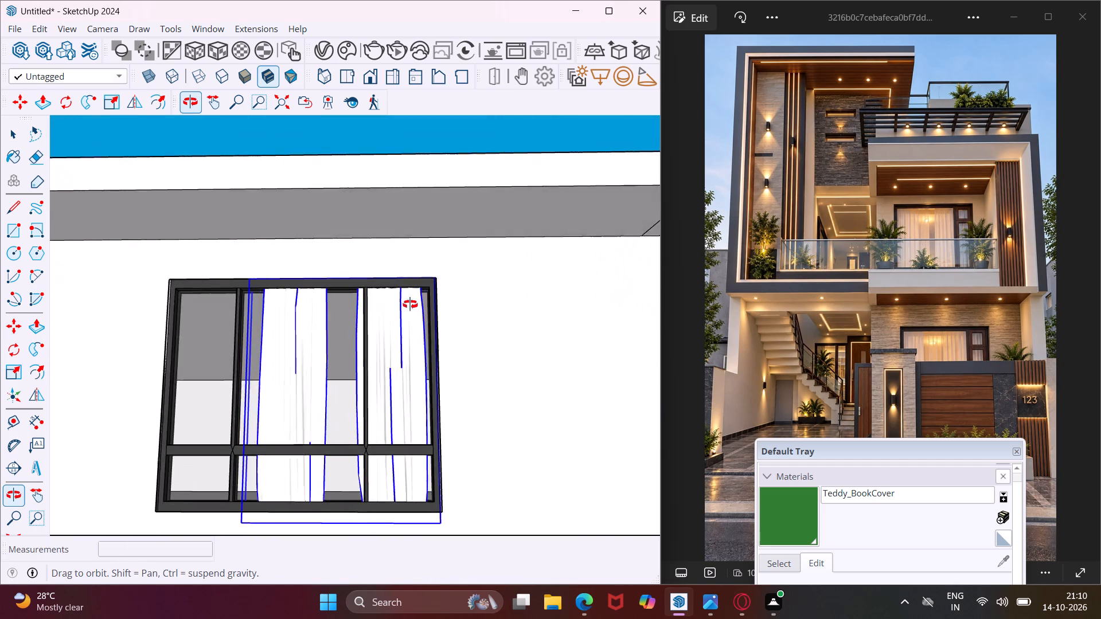
{"action": "middle_click_drag", "start_coordinate": [410, 304], "coordinate": [412, 304]}
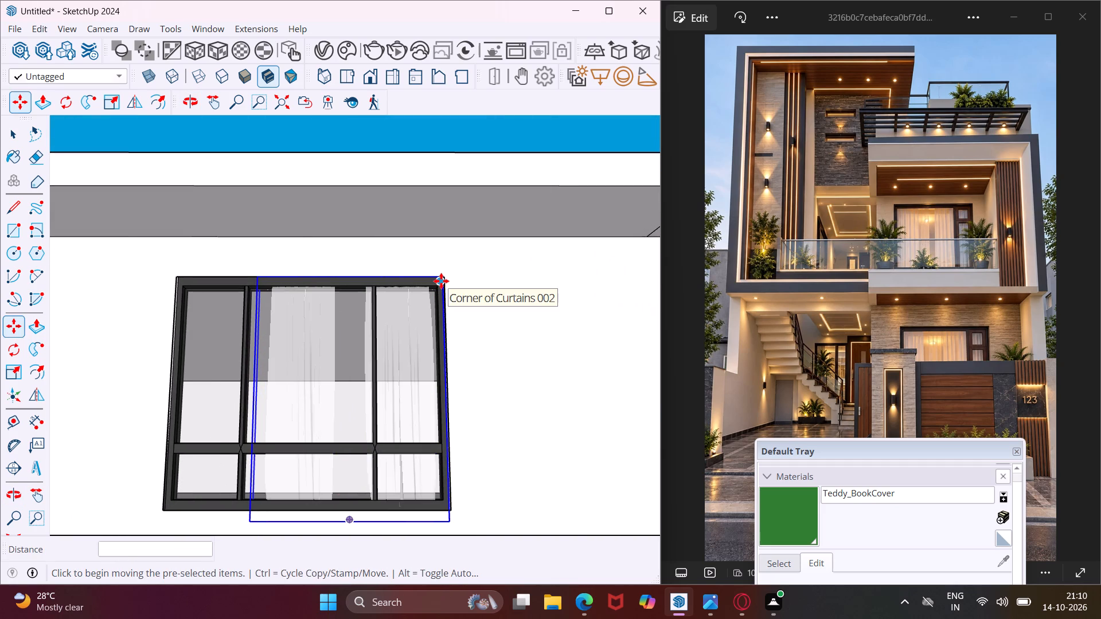
{"action": "left_click", "coordinate": [444, 279]}
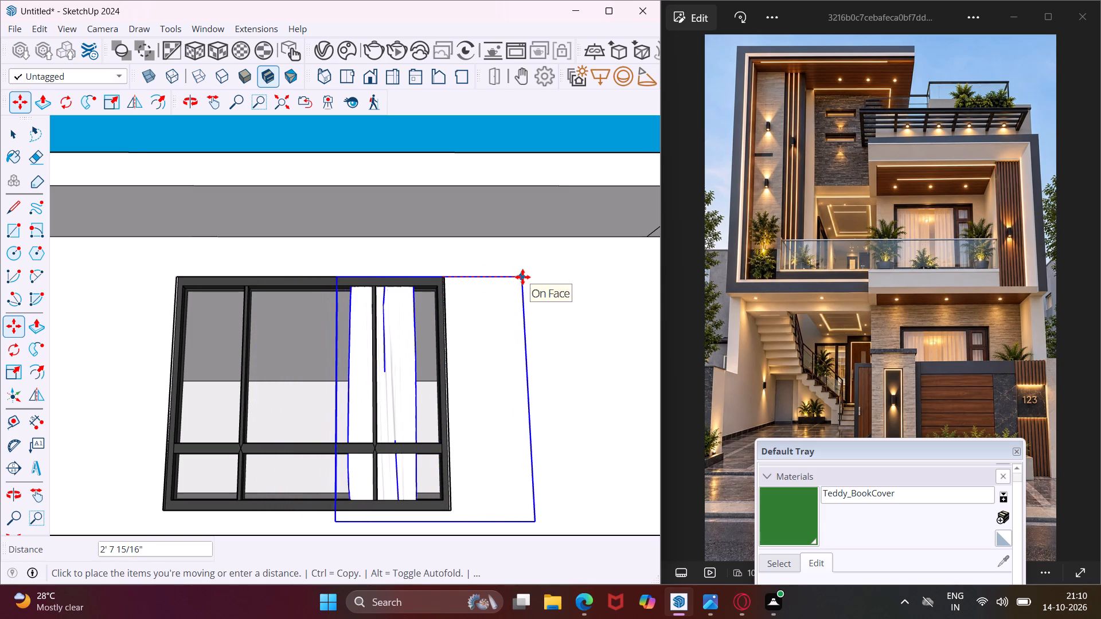
{"action": "left_click", "coordinate": [522, 277]}
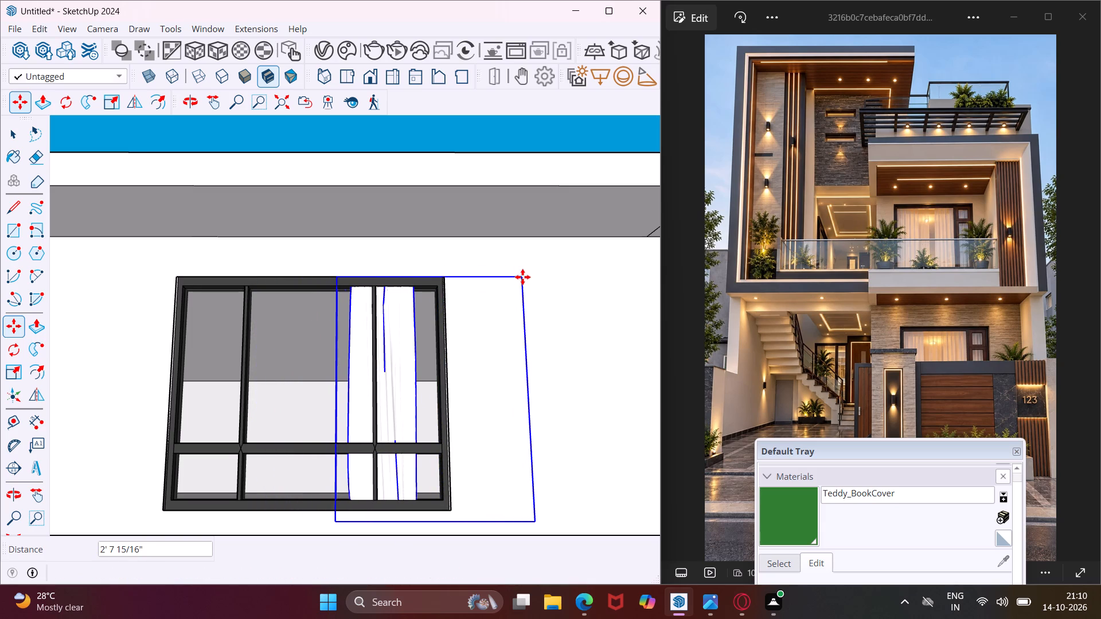
Shift the curtains back about 10" horizontally along the front wall toward the ground-floor window.
{"action": "left_click", "coordinate": [522, 277]}
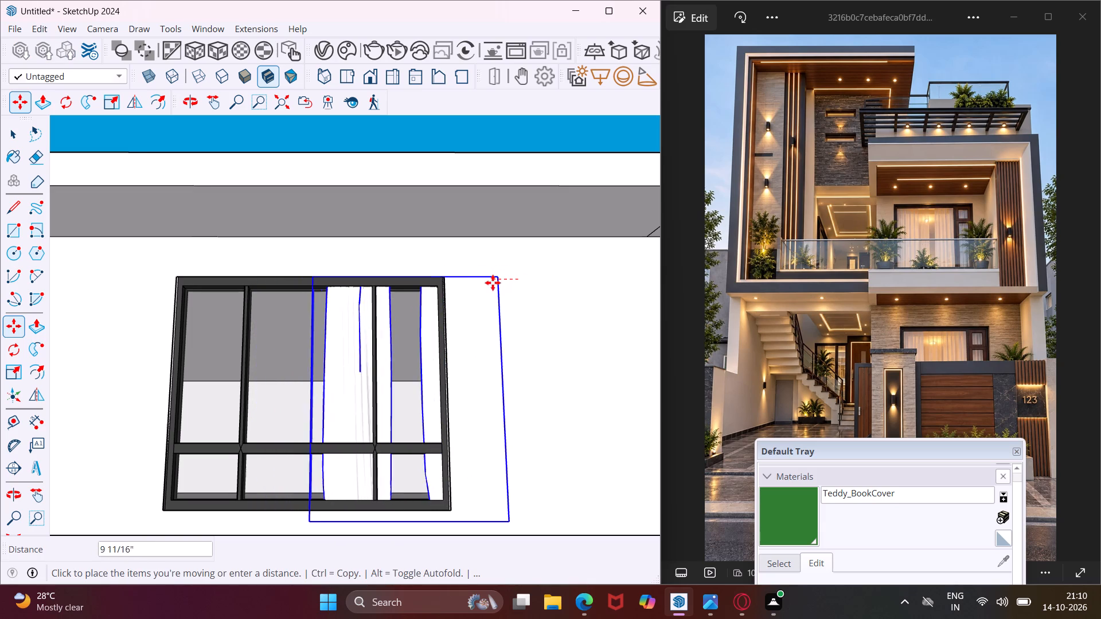
{"action": "left_click", "coordinate": [487, 283]}
Copy the curtains about 5' 1" horizontally so a second set covers the left part of the ground-floor window.
{"action": "left_click", "coordinate": [490, 278]}
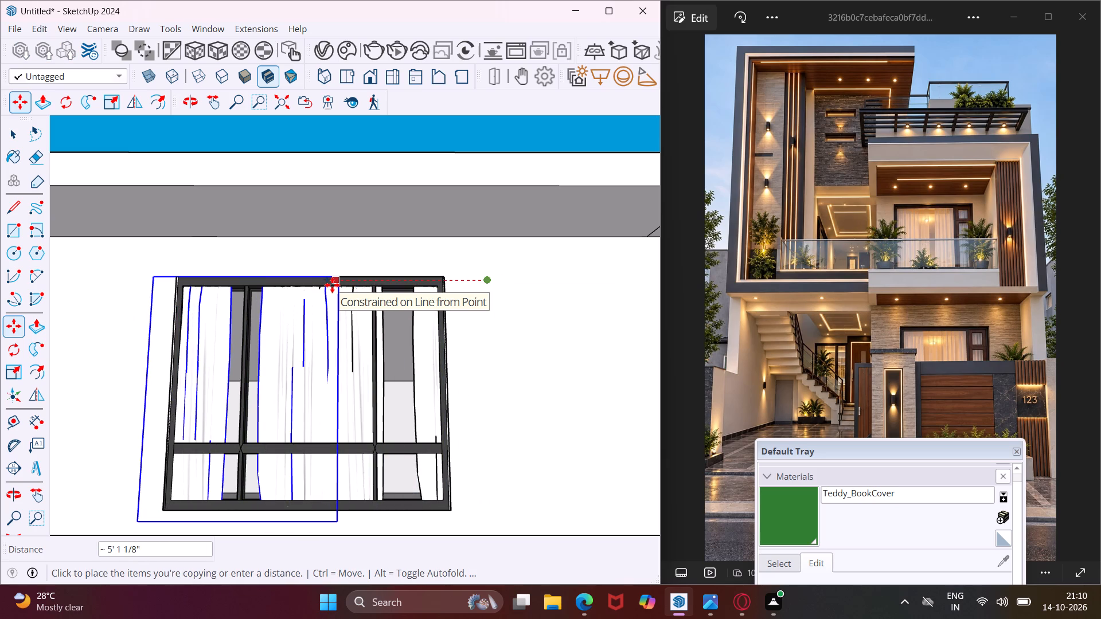
{"action": "left_click", "coordinate": [332, 285]}
Move the copied left curtains about 3 7/16" inward so they sit behind the ground-floor window frame.
{"action": "middle_click_drag", "start_coordinate": [332, 285], "coordinate": [237, 330]}
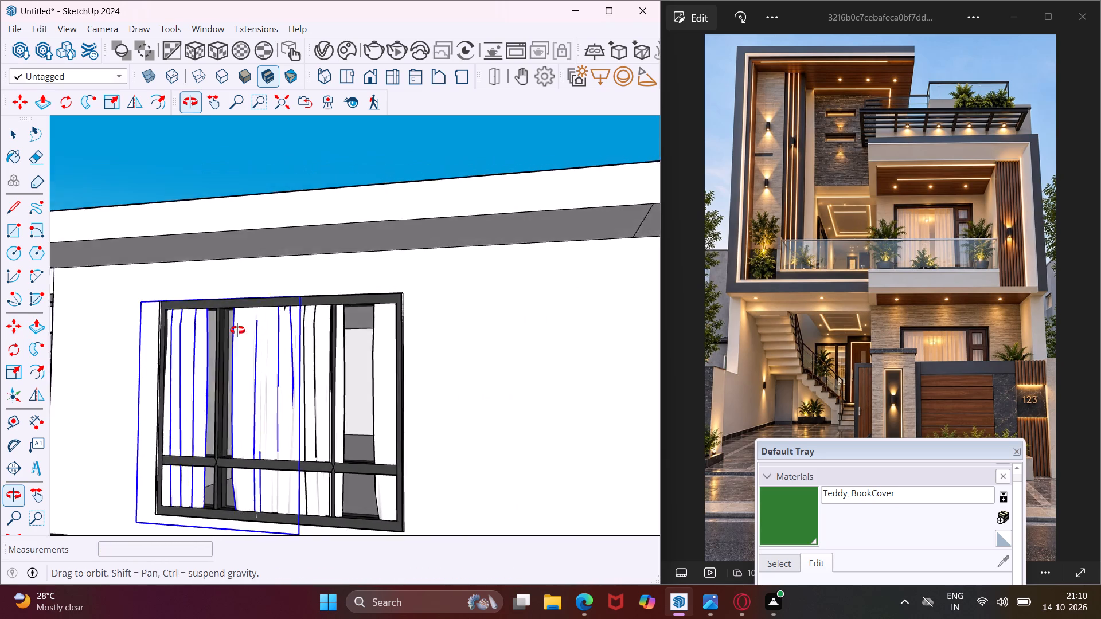
{"action": "middle_click_drag", "start_coordinate": [237, 330], "coordinate": [63, 390]}
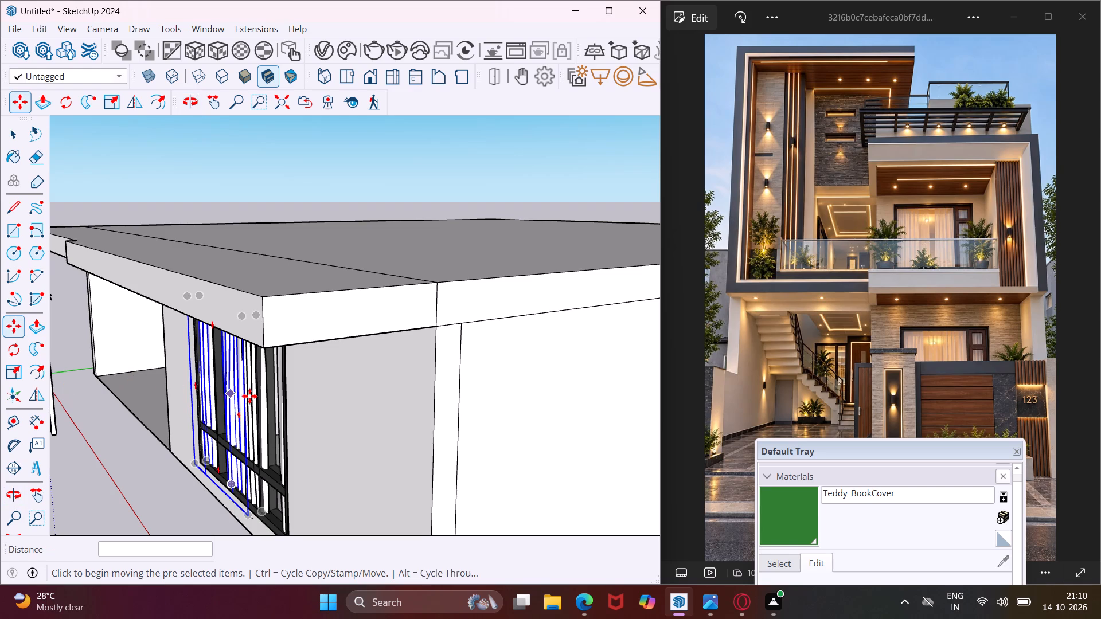
{"action": "scroll", "coordinate": [272, 398], "scroll_direction": "up", "scroll_amount": 5}
{"action": "scroll", "coordinate": [292, 398], "scroll_direction": "down", "scroll_amount": 8}
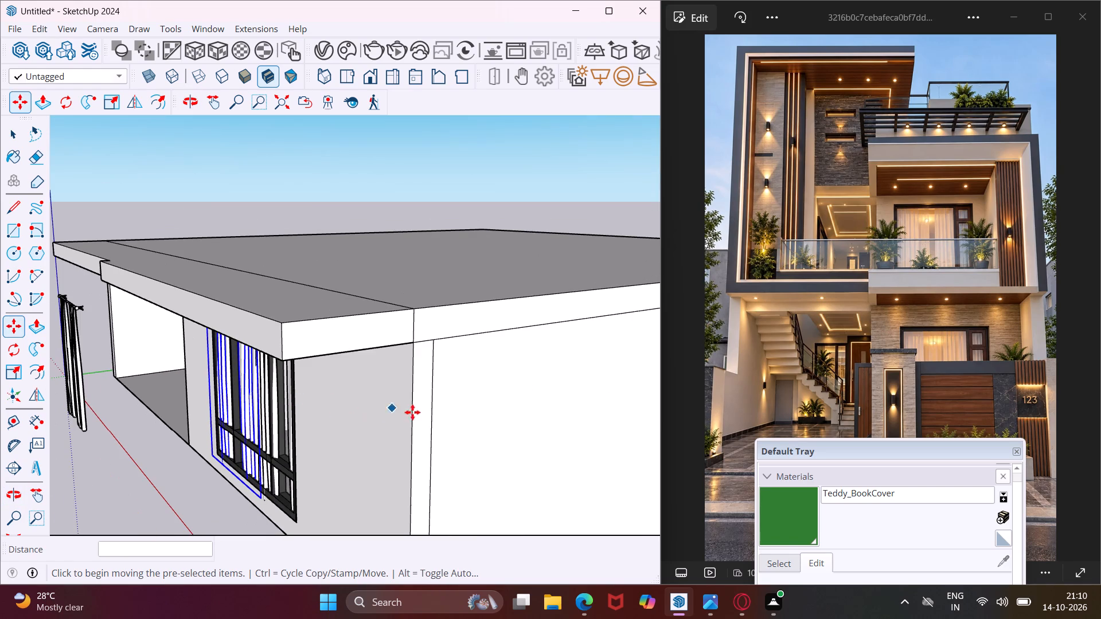
{"action": "left_click", "coordinate": [425, 422]}
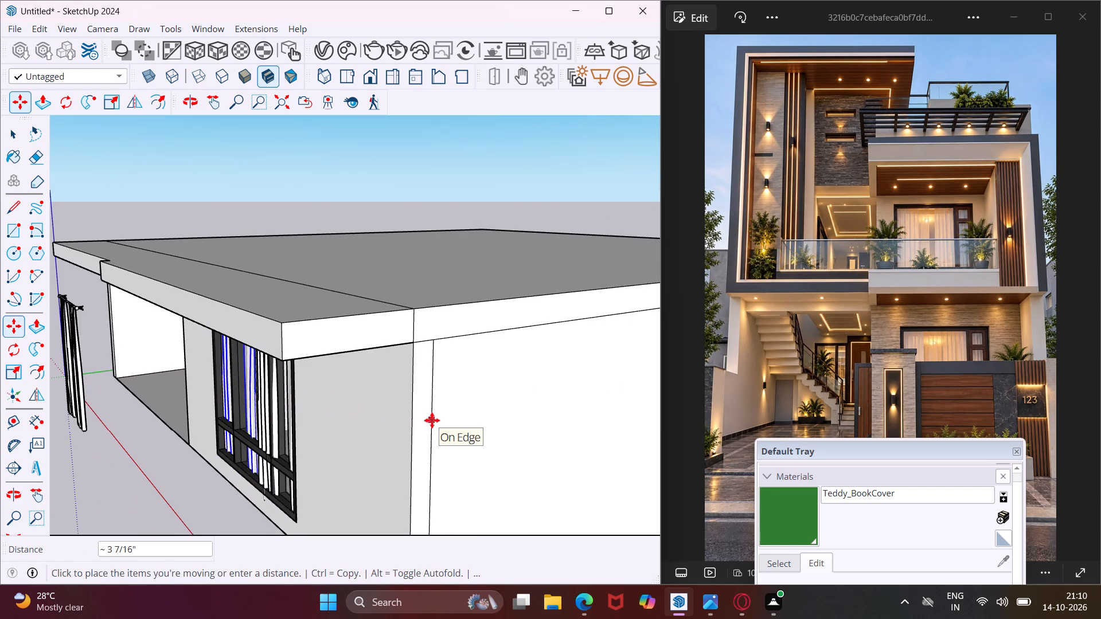
{"action": "left_click", "coordinate": [432, 420]}
{"action": "key", "text": "Escape"}
{"action": "key", "text": "space"}
Move the right-hand curtains about 3 7/8" inward so they also sit behind the ground-floor window frame.
{"action": "scroll", "coordinate": [262, 425], "scroll_direction": "up", "scroll_amount": 3}
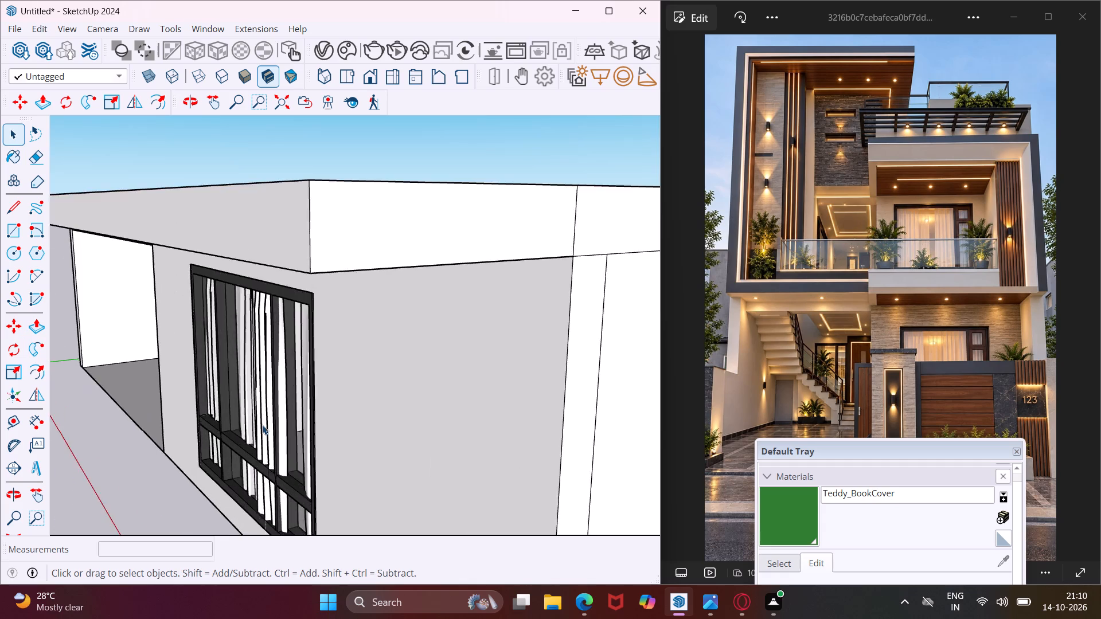
{"action": "scroll", "coordinate": [262, 425], "scroll_direction": "up", "scroll_amount": 5}
{"action": "left_click", "coordinate": [262, 425]}
{"action": "scroll", "coordinate": [262, 425], "scroll_direction": "down", "scroll_amount": 4}
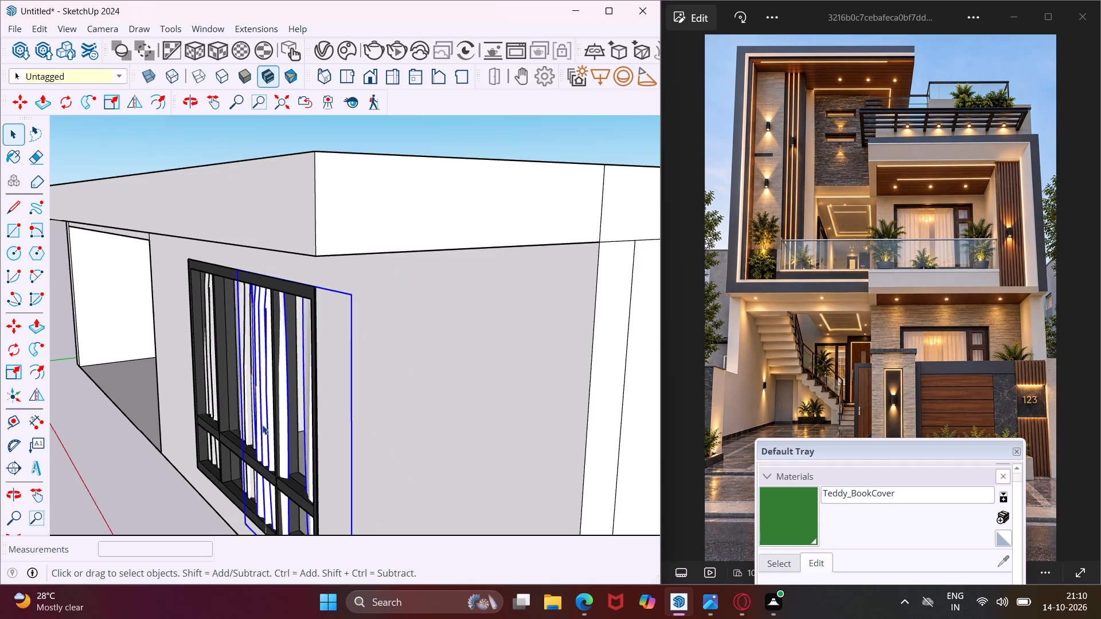
{"action": "scroll", "coordinate": [261, 425], "scroll_direction": "down", "scroll_amount": 5}
{"action": "key", "text": "m"}
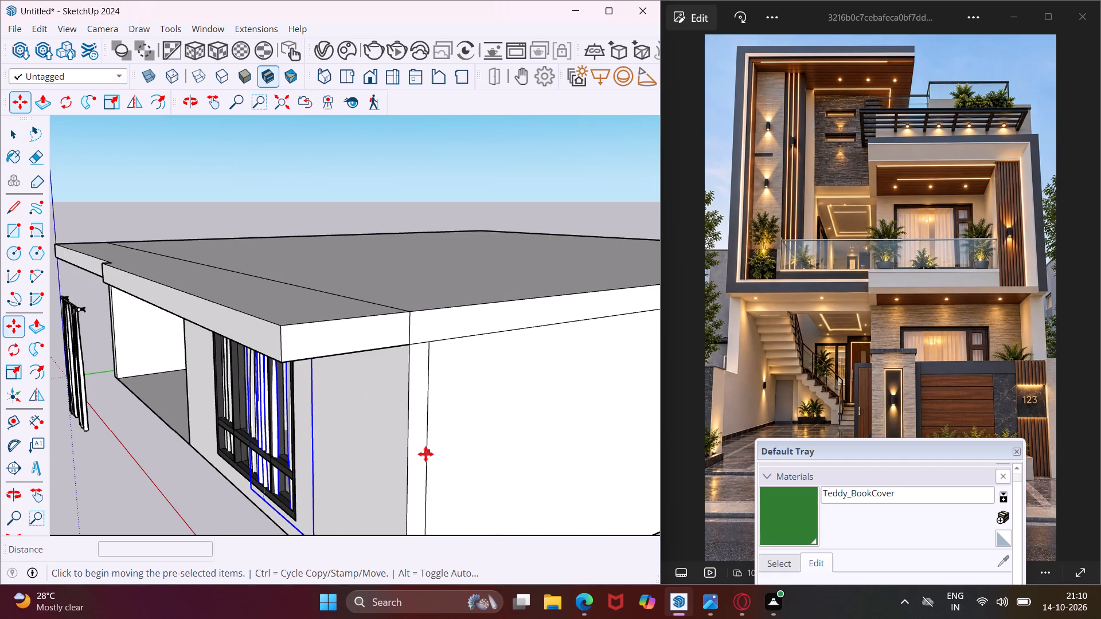
{"action": "scroll", "coordinate": [425, 454], "scroll_direction": "up", "scroll_amount": 4}
{"action": "left_click", "coordinate": [415, 458]}
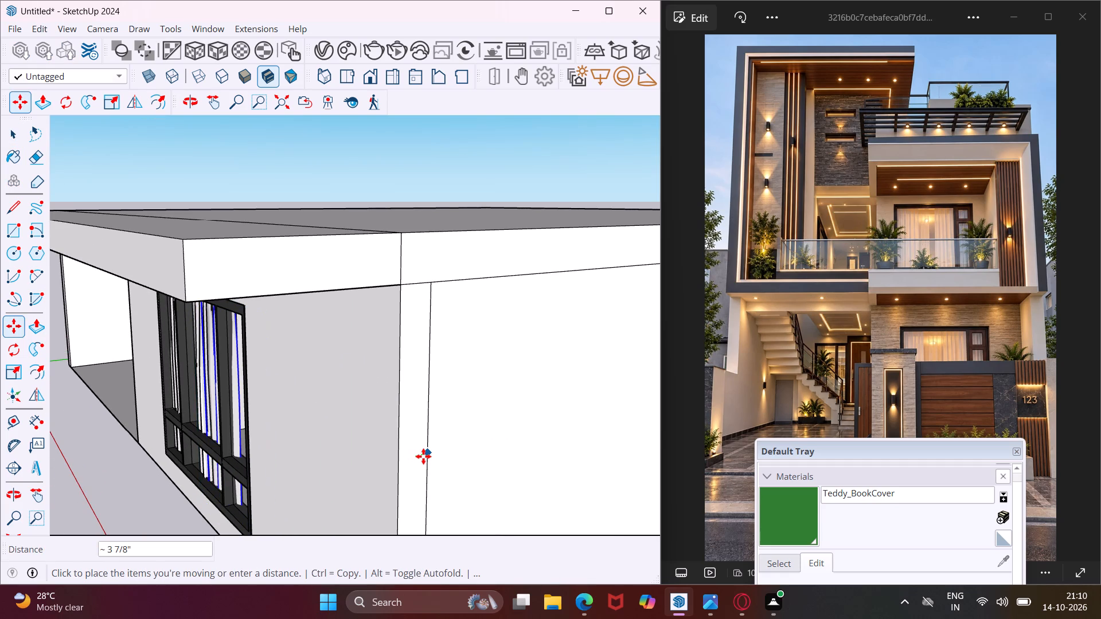
{"action": "left_click", "coordinate": [423, 456]}
{"action": "middle_click_drag", "start_coordinate": [346, 464], "coordinate": [421, 447]}
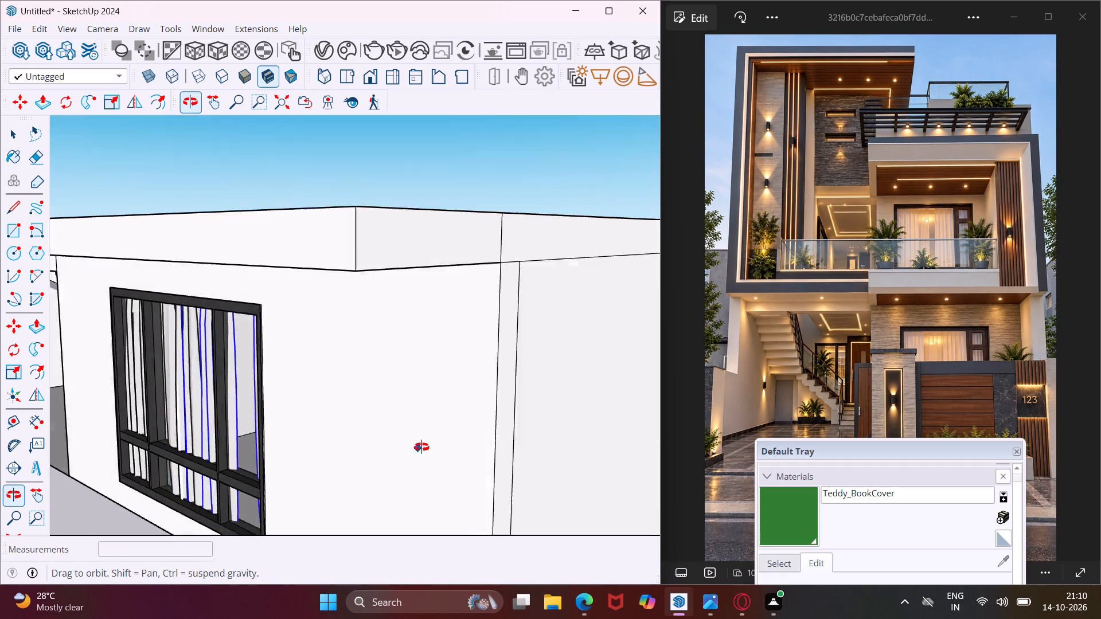
{"action": "middle_click_drag", "start_coordinate": [421, 447], "coordinate": [600, 433]}
{"action": "scroll", "coordinate": [572, 405], "scroll_direction": "down", "scroll_amount": 5}
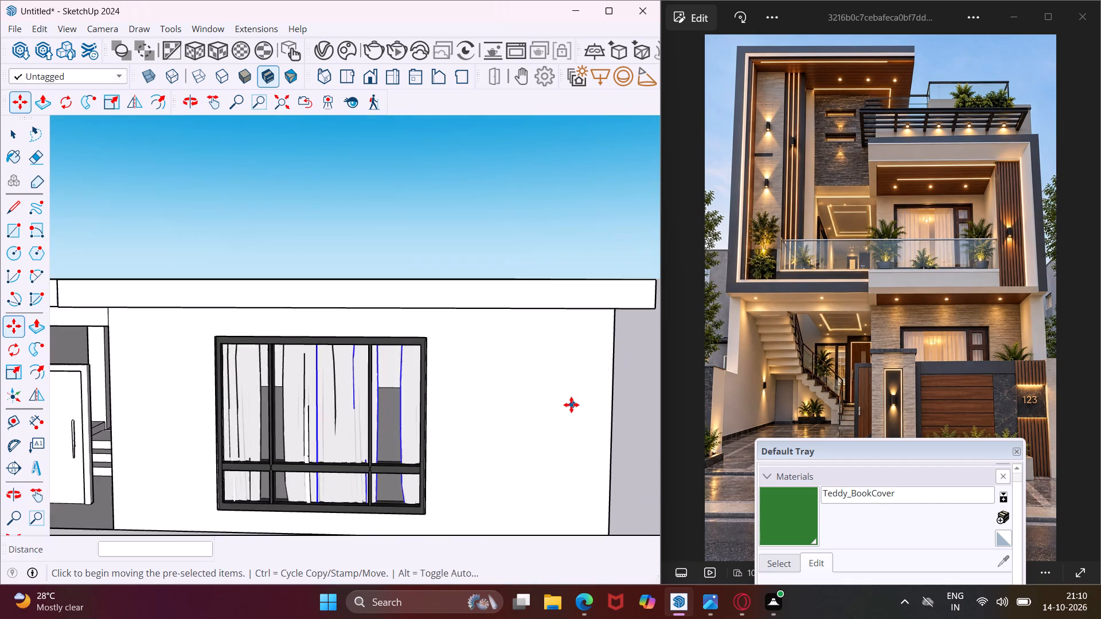
{"action": "scroll", "coordinate": [571, 405], "scroll_direction": "down", "scroll_amount": 8}
{"action": "key", "text": "Escape"}
{"action": "key", "text": "space"}
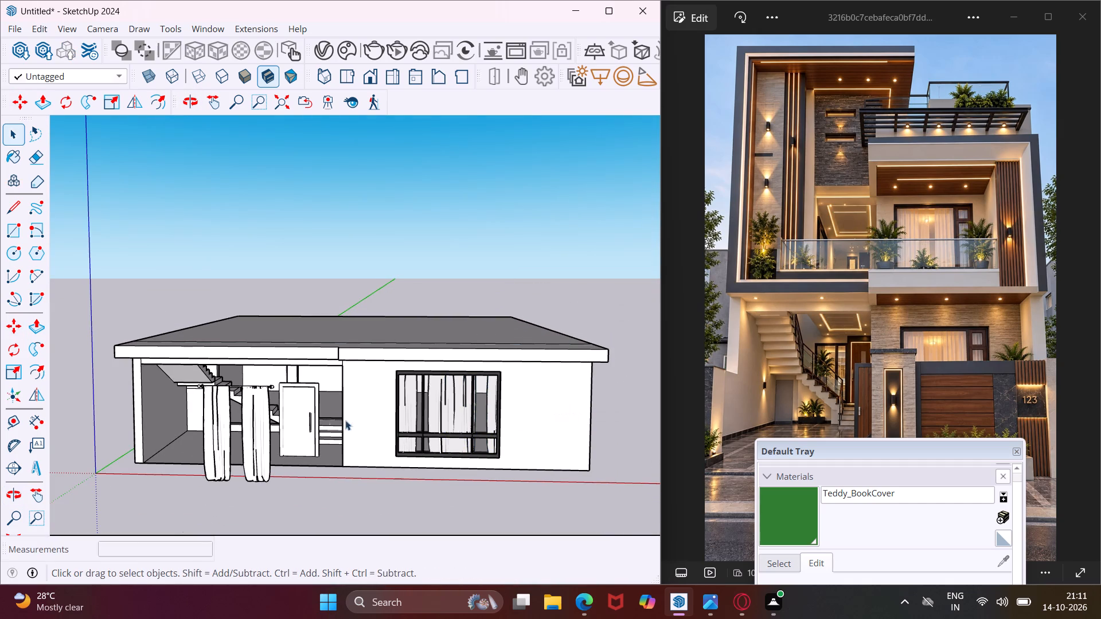
Search the Chaos Cosmos library for "window" in place of the curtain search.
{"action": "left_click", "coordinate": [338, 56]}
{"action": "scroll", "coordinate": [277, 144], "scroll_direction": "up", "scroll_amount": 13}
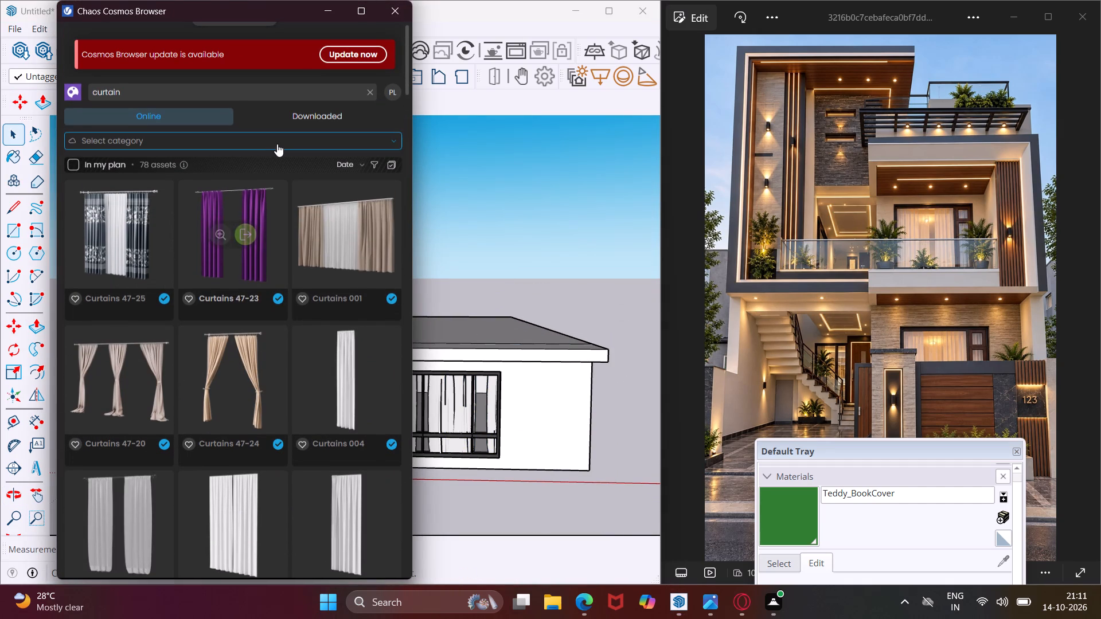
{"action": "left_click", "coordinate": [255, 141]}
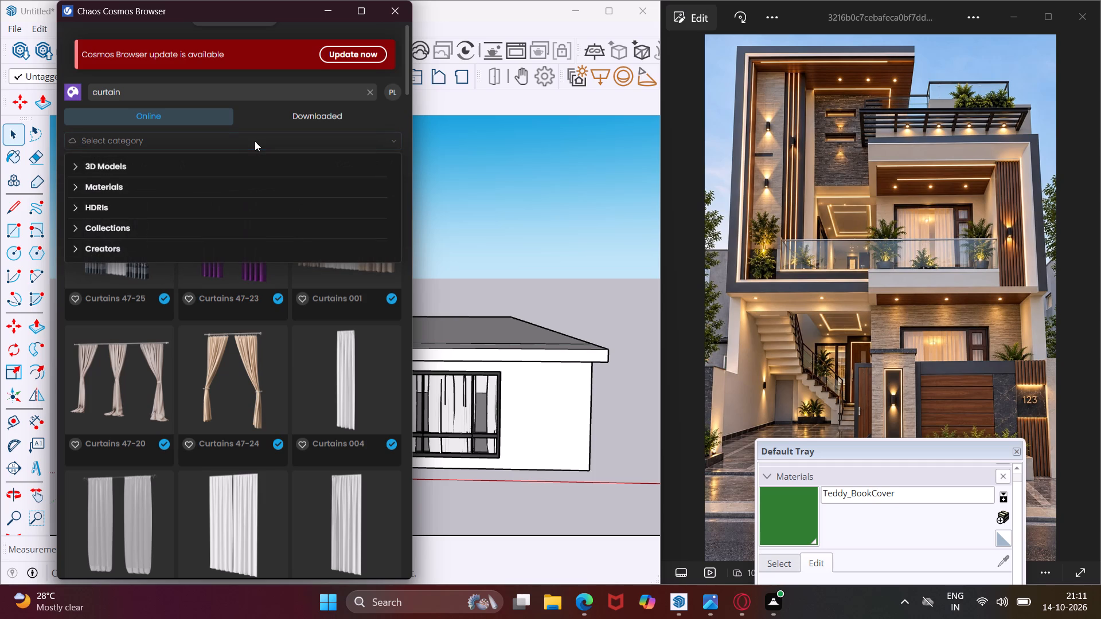
{"action": "key", "text": "BackSpace"}
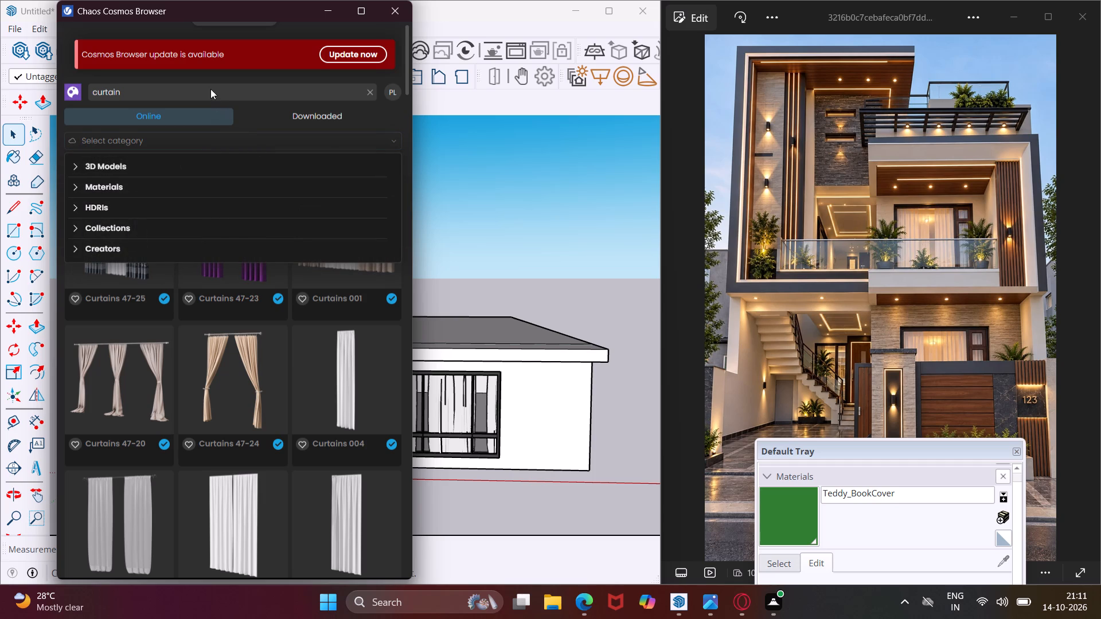
{"action": "left_click", "coordinate": [210, 89]}
{"action": "key", "text": "BackSpace"}
{"action": "key", "text": "BackSpace"}
{"action": "key", "text": "BackSpace"}
{"action": "key", "text": "BackSpace"}
{"action": "key", "text": "BackSpace"}
{"action": "key", "text": "BackSpace"}
{"action": "key", "text": "BackSpace"}
{"action": "key", "text": "BackSpace"}
{"action": "key", "text": "BackSpace"}
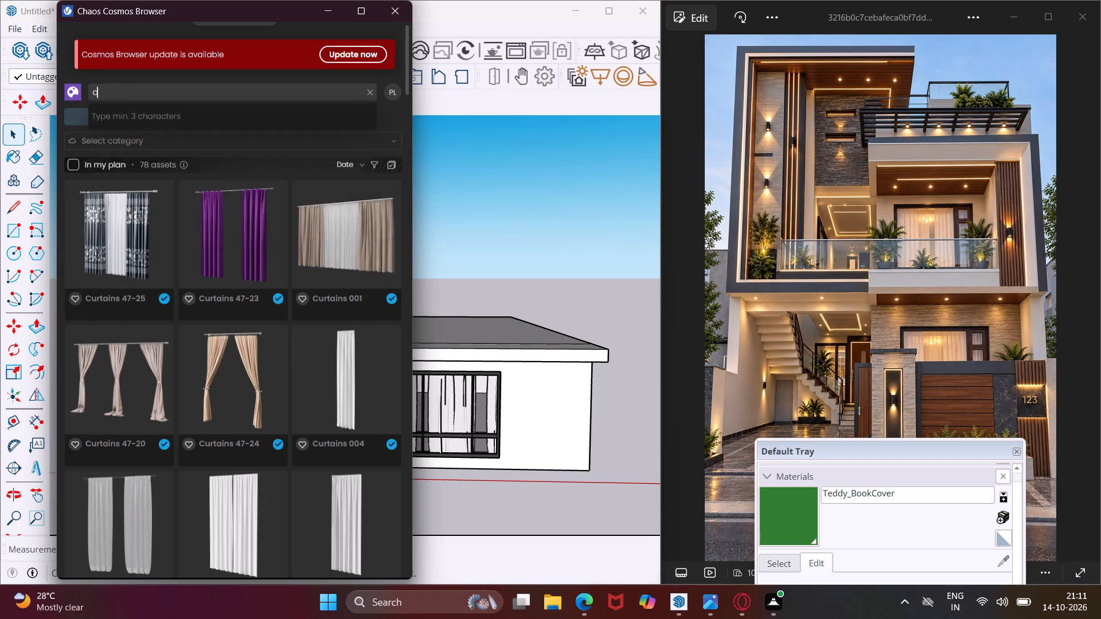
{"action": "left_click", "coordinate": [175, 151]}
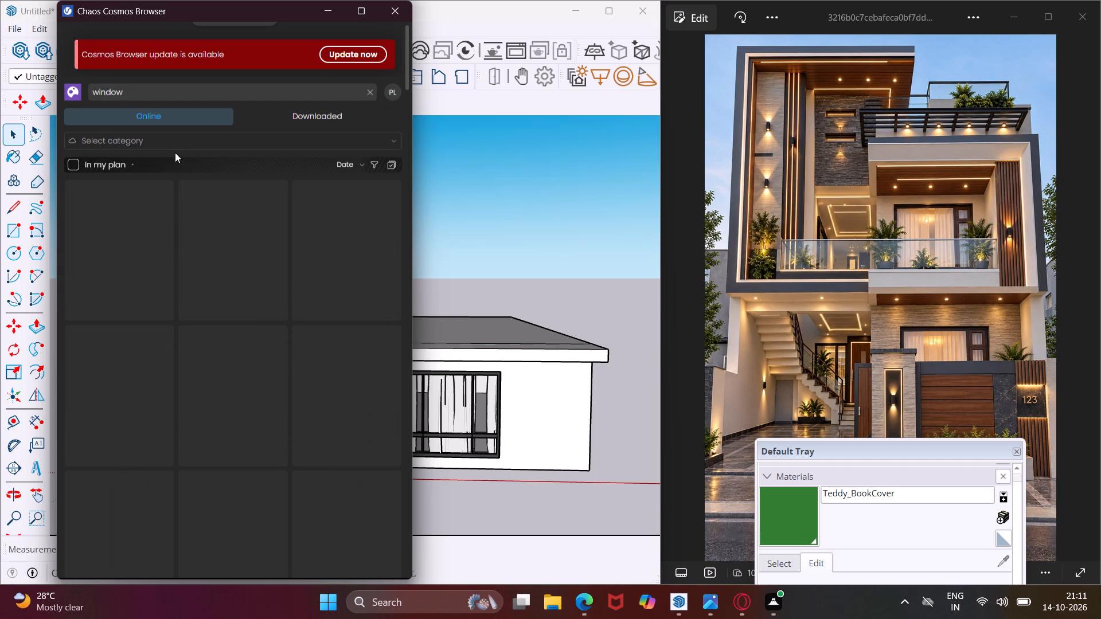
Browse the window models and import Window 46-12, the two-panel grey-framed window.
{"action": "scroll", "coordinate": [184, 352], "scroll_direction": "down", "scroll_amount": 3}
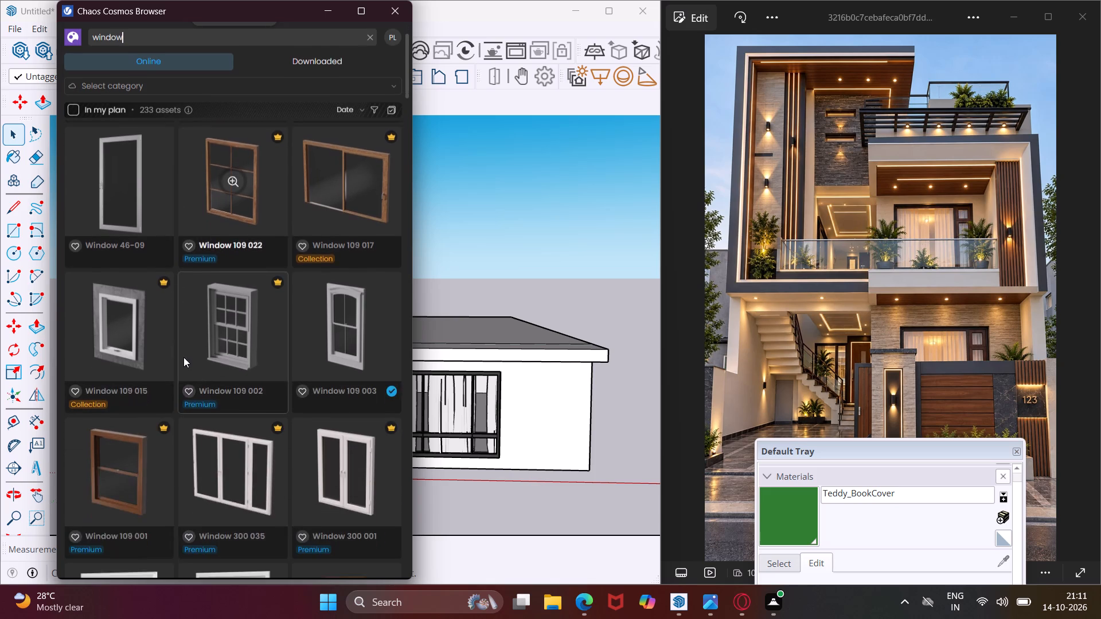
{"action": "scroll", "coordinate": [183, 357], "scroll_direction": "down", "scroll_amount": 13}
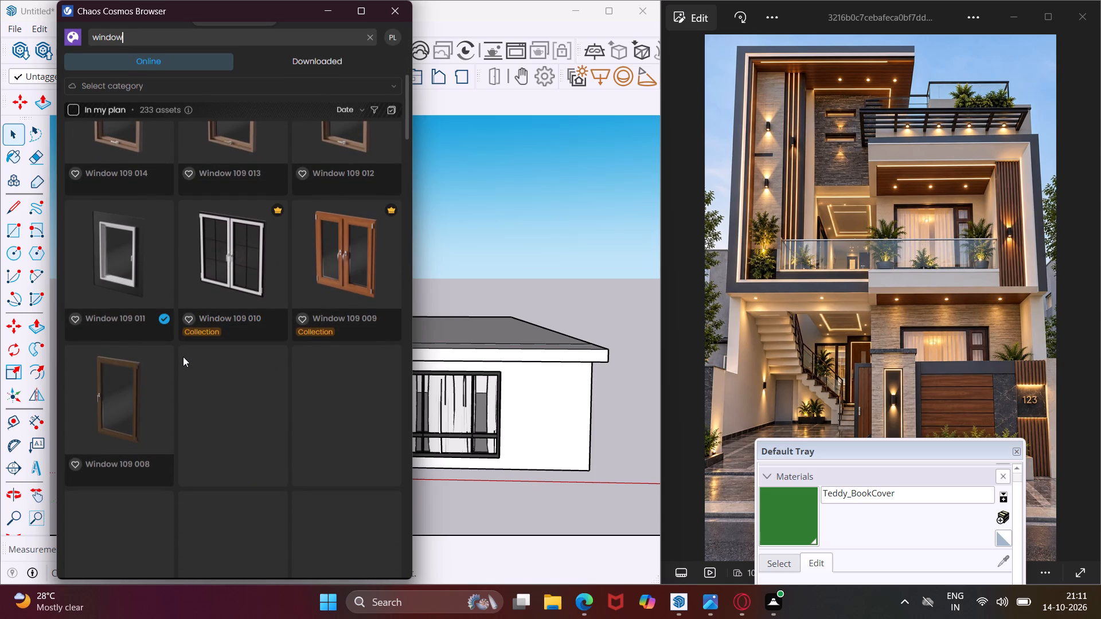
{"action": "scroll", "coordinate": [183, 356], "scroll_direction": "down", "scroll_amount": 6}
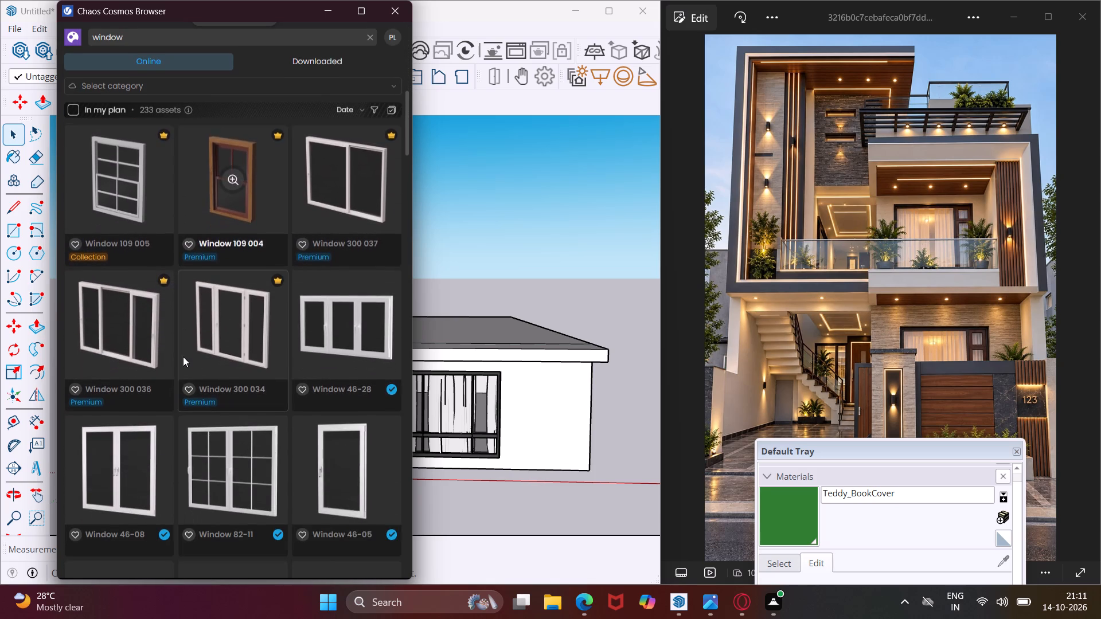
{"action": "scroll", "coordinate": [183, 356], "scroll_direction": "down", "scroll_amount": 4}
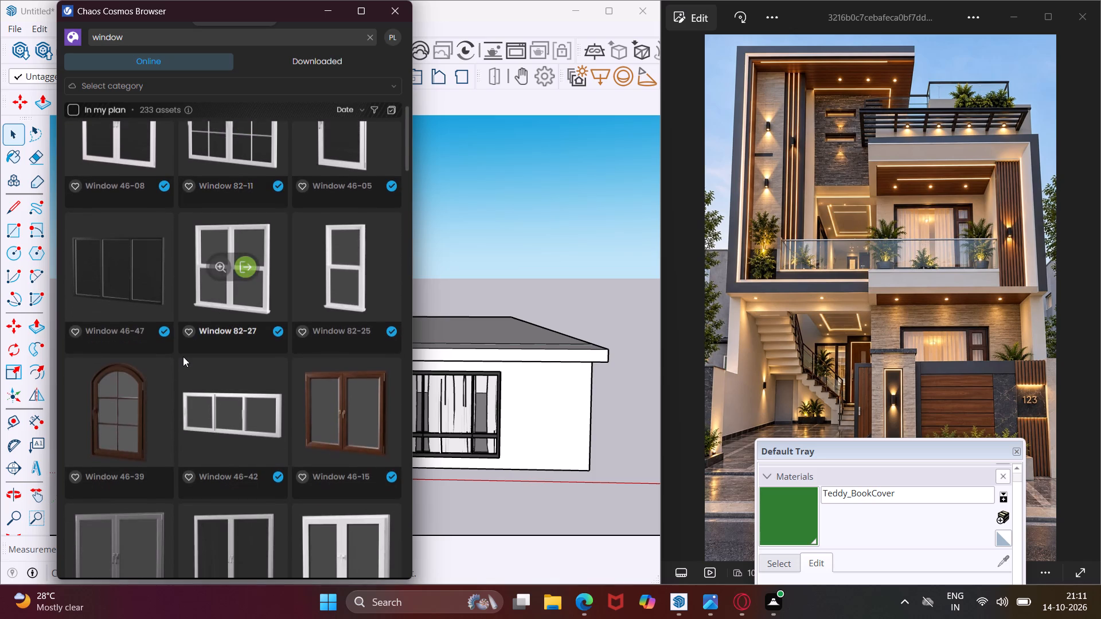
{"action": "scroll", "coordinate": [183, 356], "scroll_direction": "down", "scroll_amount": 7}
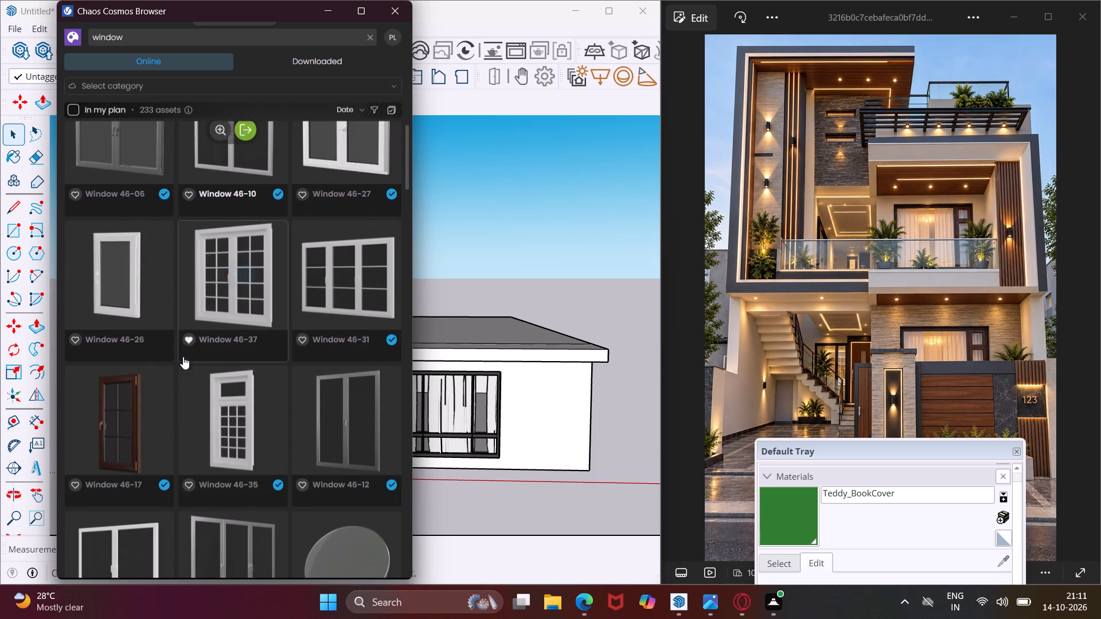
{"action": "scroll", "coordinate": [183, 356], "scroll_direction": "down", "scroll_amount": 1}
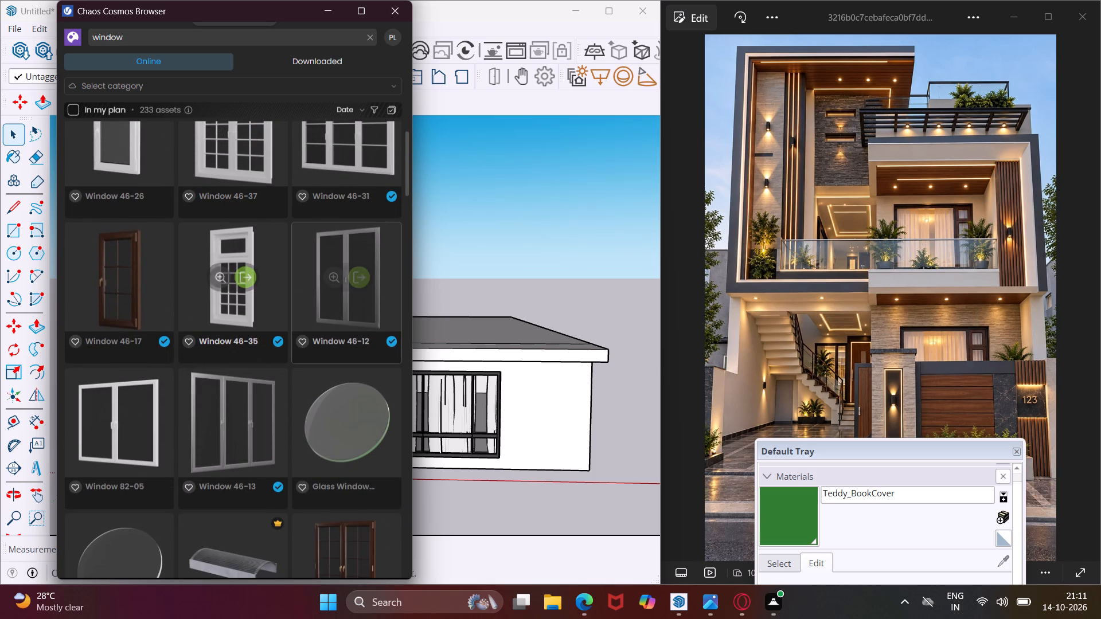
{"action": "left_click", "coordinate": [358, 272]}
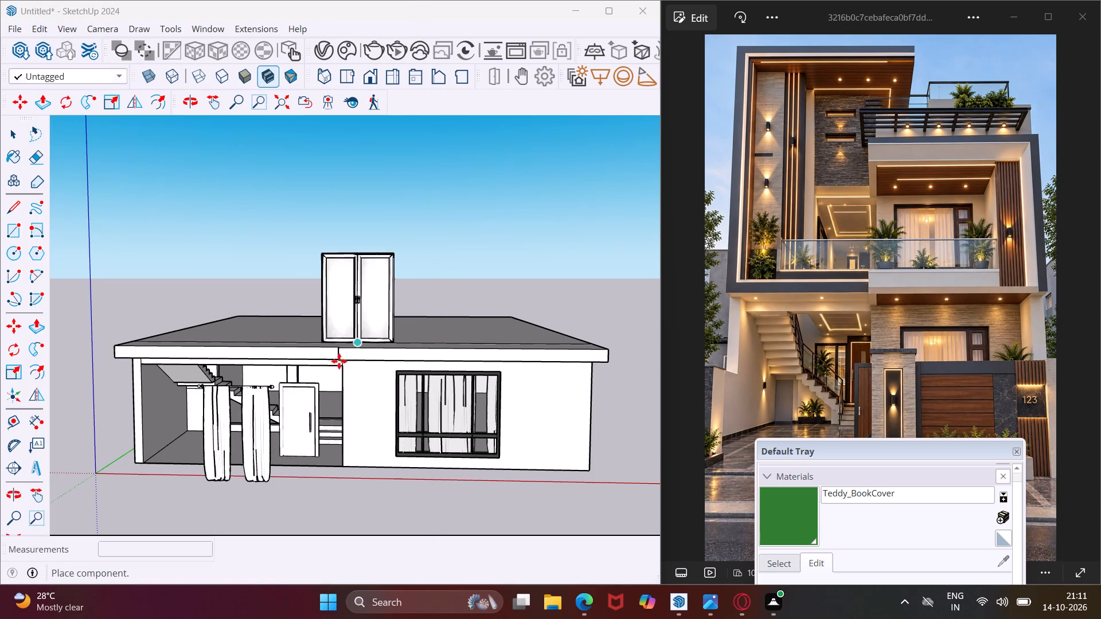
Place the Window 46-12 model at ground level in front of the open porch, beside the spare curtains.
{"action": "scroll", "coordinate": [257, 383], "scroll_direction": "up", "scroll_amount": 9}
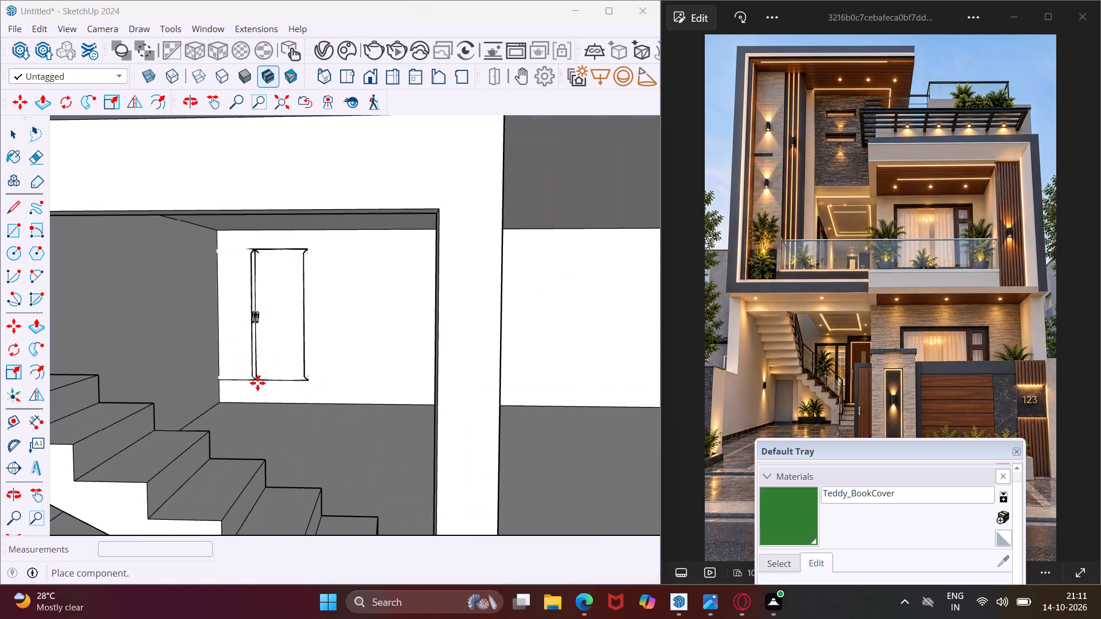
{"action": "middle_click_drag", "start_coordinate": [257, 383], "coordinate": [222, 386]}
{"action": "scroll", "coordinate": [253, 387], "scroll_direction": "up", "scroll_amount": 1}
{"action": "scroll", "coordinate": [221, 377], "scroll_direction": "down", "scroll_amount": 5}
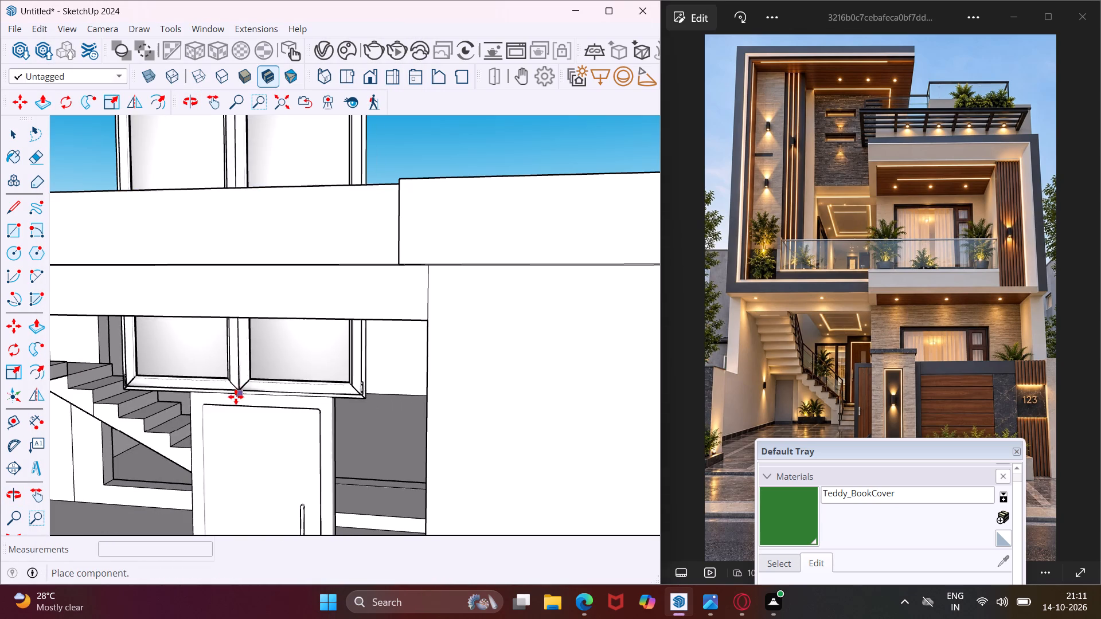
{"action": "middle_click_drag", "start_coordinate": [236, 397], "coordinate": [377, 317]}
{"action": "scroll", "coordinate": [378, 316], "scroll_direction": "down", "scroll_amount": 4}
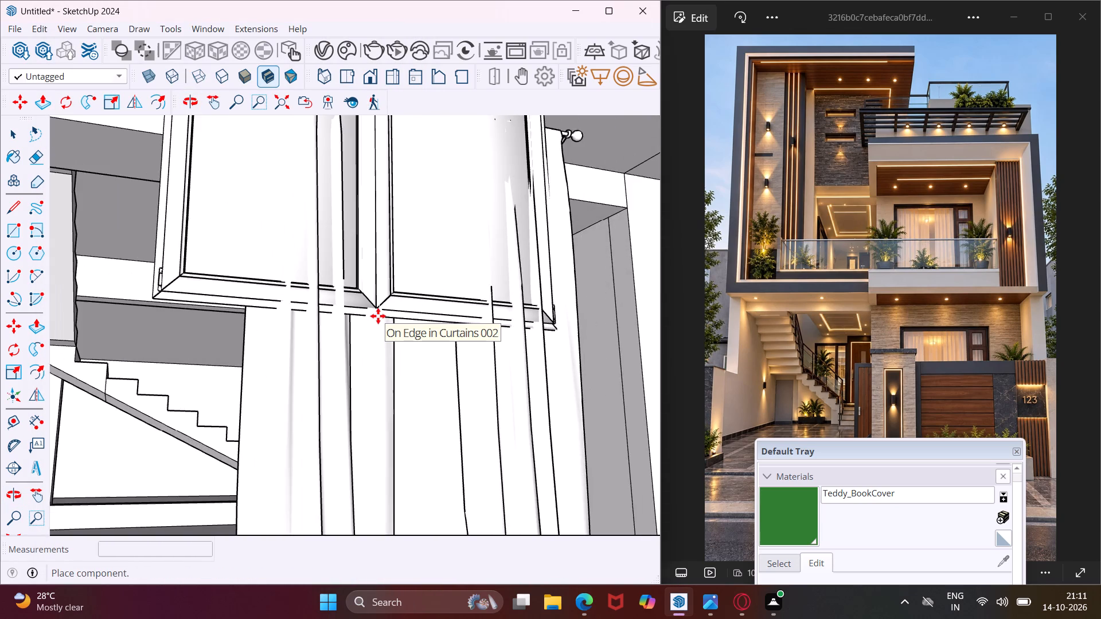
{"action": "scroll", "coordinate": [378, 316], "scroll_direction": "down", "scroll_amount": 14}
{"action": "middle_click_drag", "start_coordinate": [375, 355], "coordinate": [359, 406]}
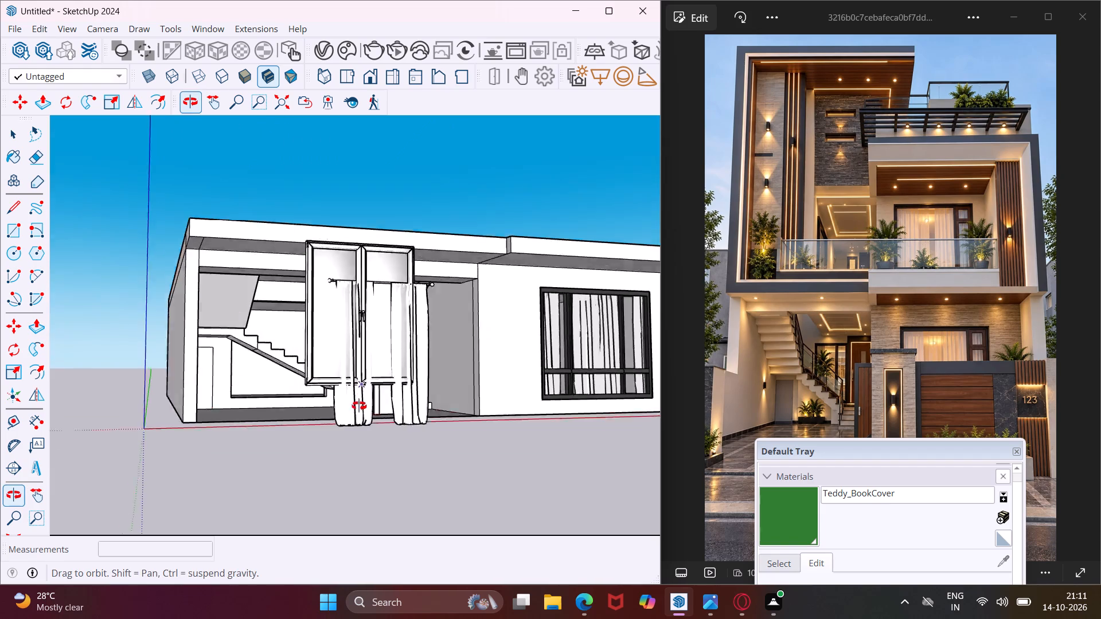
{"action": "middle_click_drag", "start_coordinate": [359, 406], "coordinate": [353, 429]}
{"action": "left_click", "coordinate": [287, 460]}
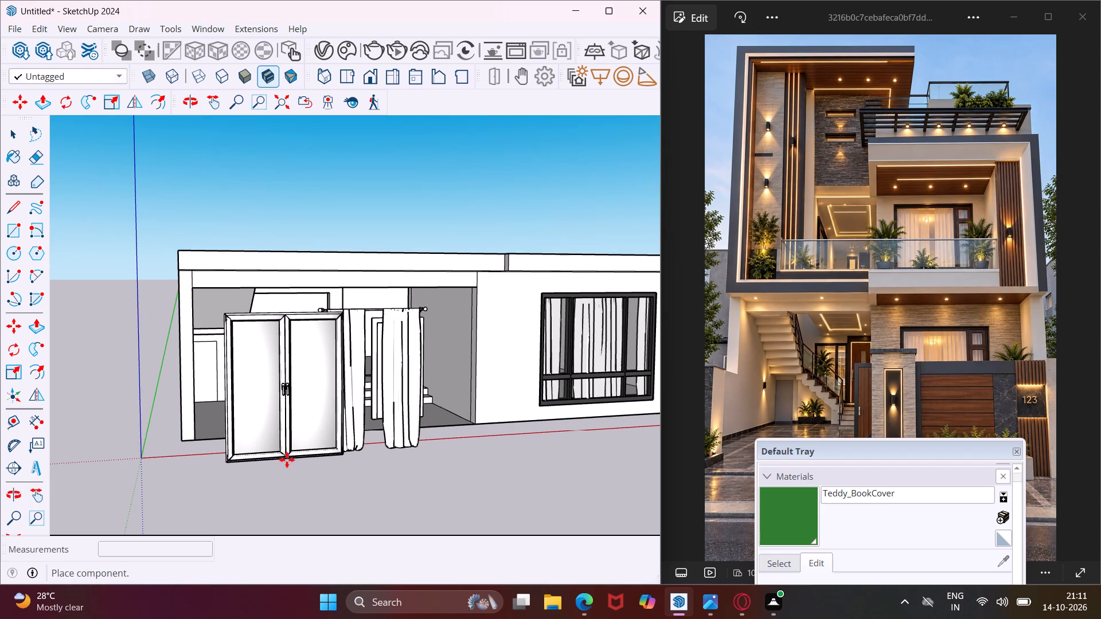
{"action": "key", "text": "Escape"}
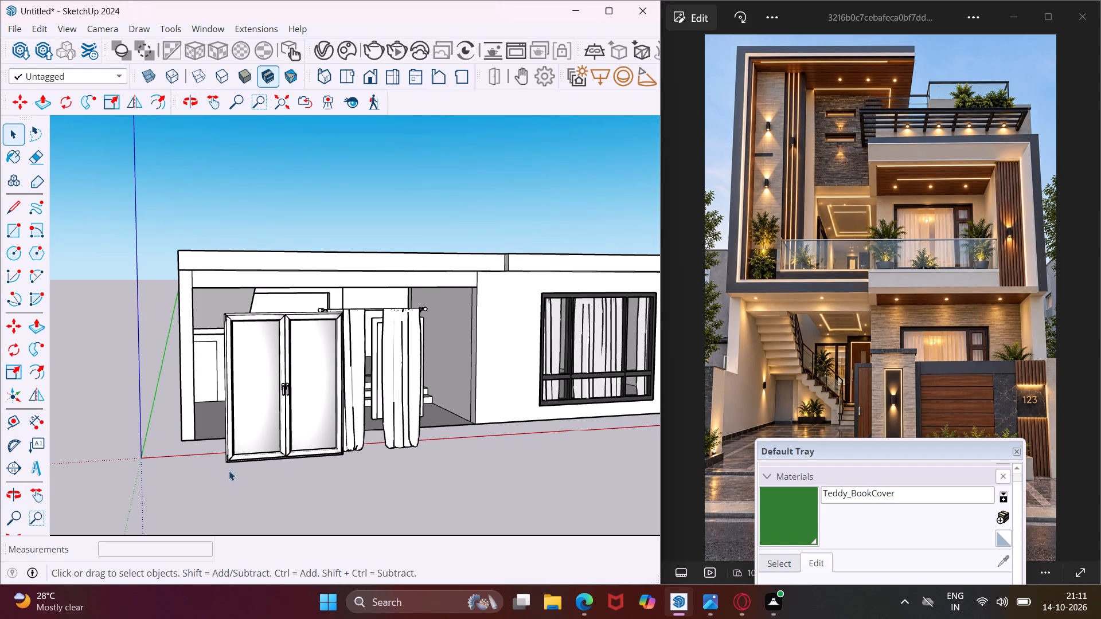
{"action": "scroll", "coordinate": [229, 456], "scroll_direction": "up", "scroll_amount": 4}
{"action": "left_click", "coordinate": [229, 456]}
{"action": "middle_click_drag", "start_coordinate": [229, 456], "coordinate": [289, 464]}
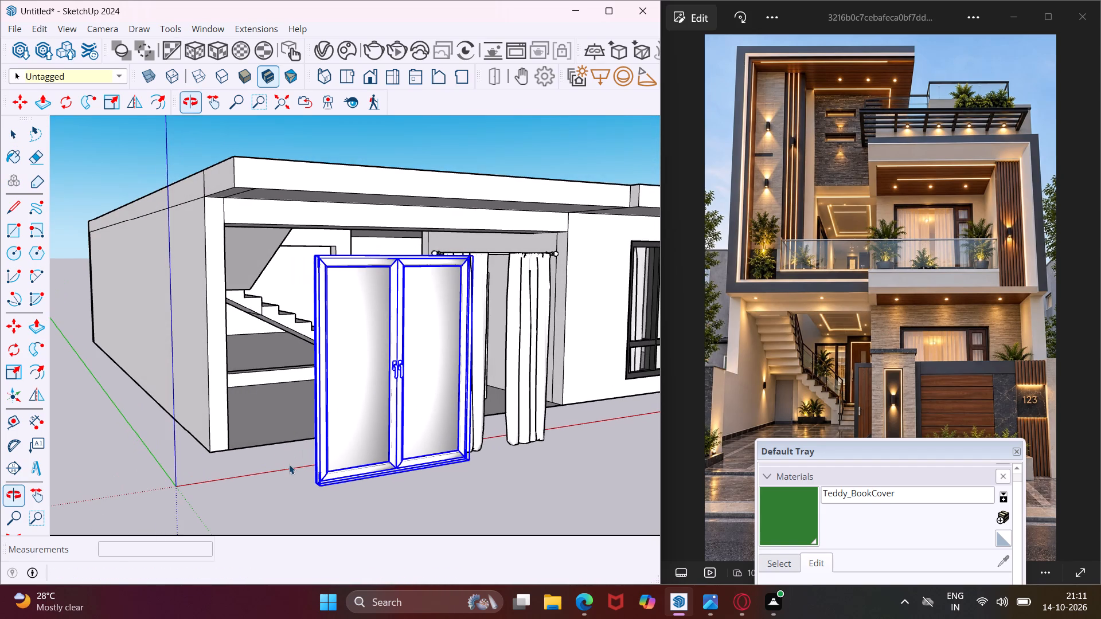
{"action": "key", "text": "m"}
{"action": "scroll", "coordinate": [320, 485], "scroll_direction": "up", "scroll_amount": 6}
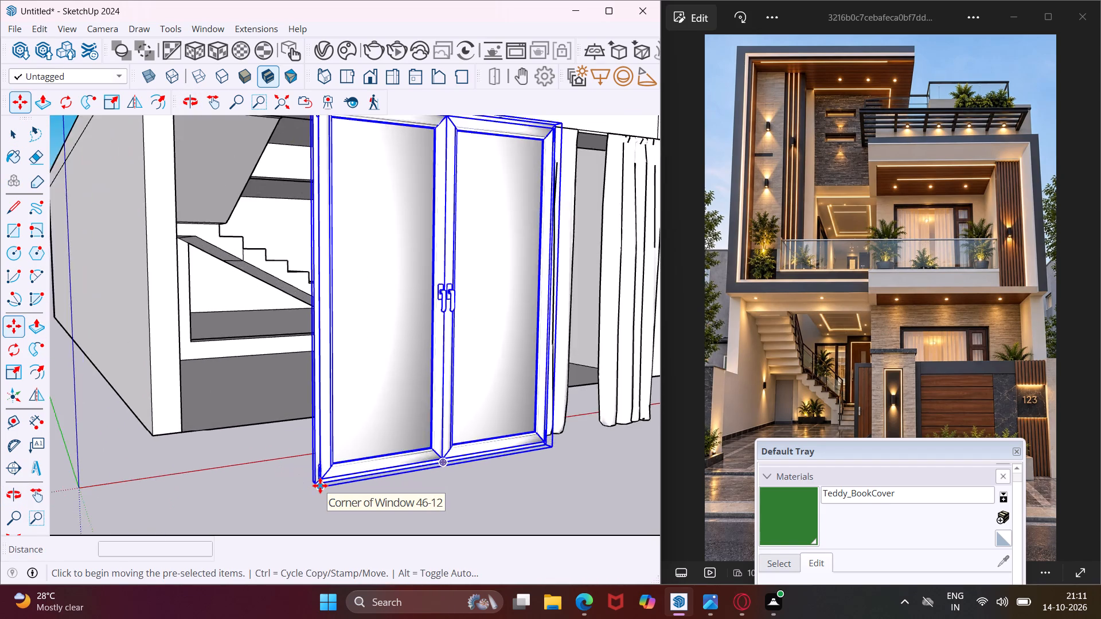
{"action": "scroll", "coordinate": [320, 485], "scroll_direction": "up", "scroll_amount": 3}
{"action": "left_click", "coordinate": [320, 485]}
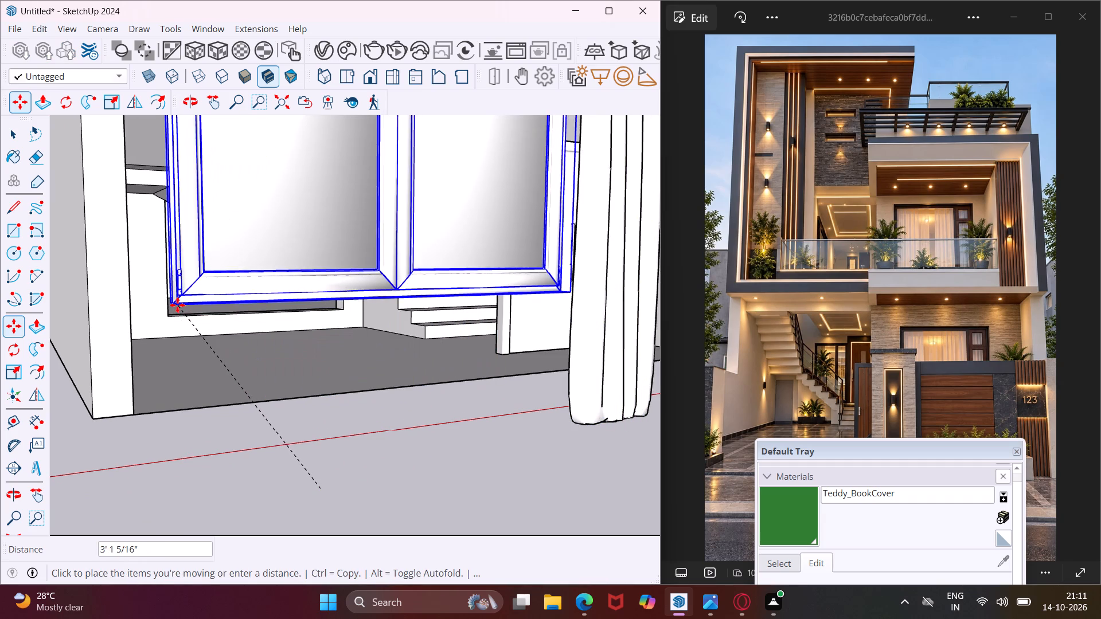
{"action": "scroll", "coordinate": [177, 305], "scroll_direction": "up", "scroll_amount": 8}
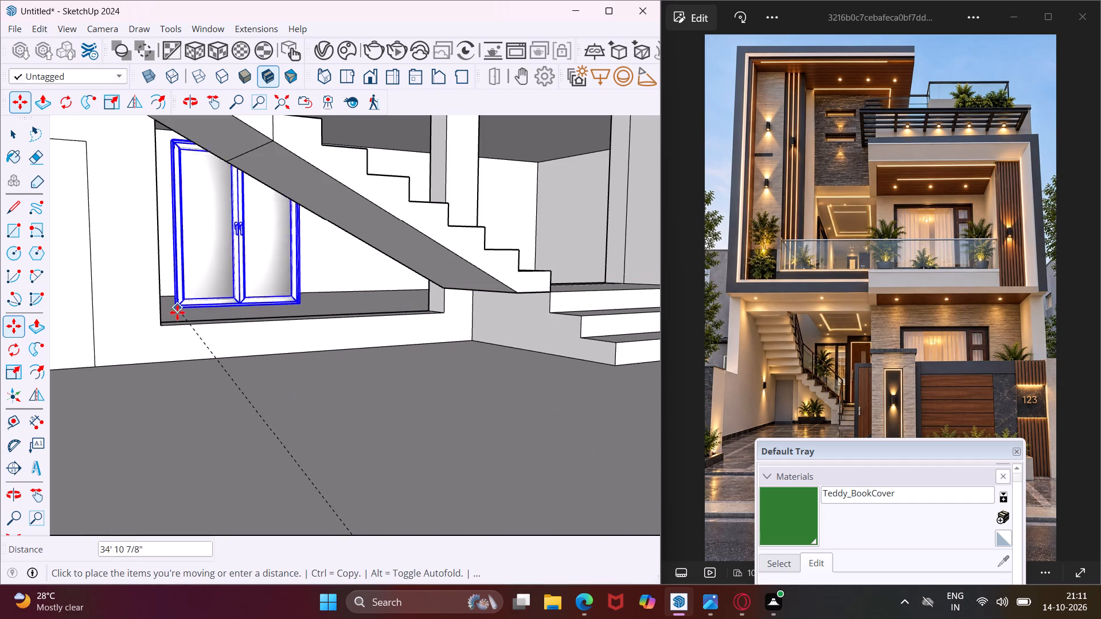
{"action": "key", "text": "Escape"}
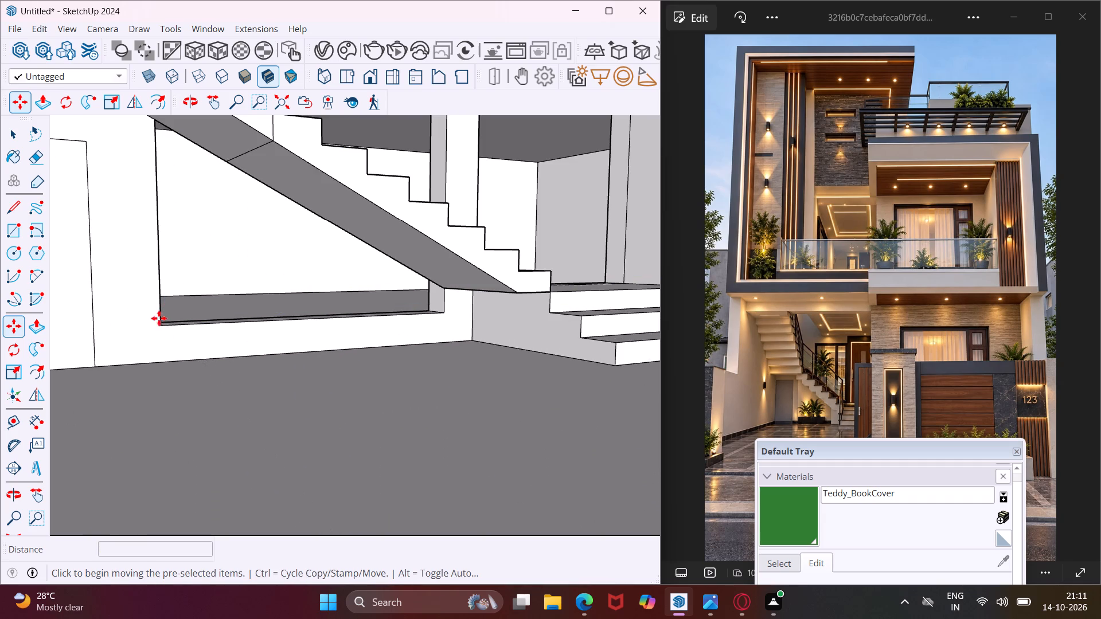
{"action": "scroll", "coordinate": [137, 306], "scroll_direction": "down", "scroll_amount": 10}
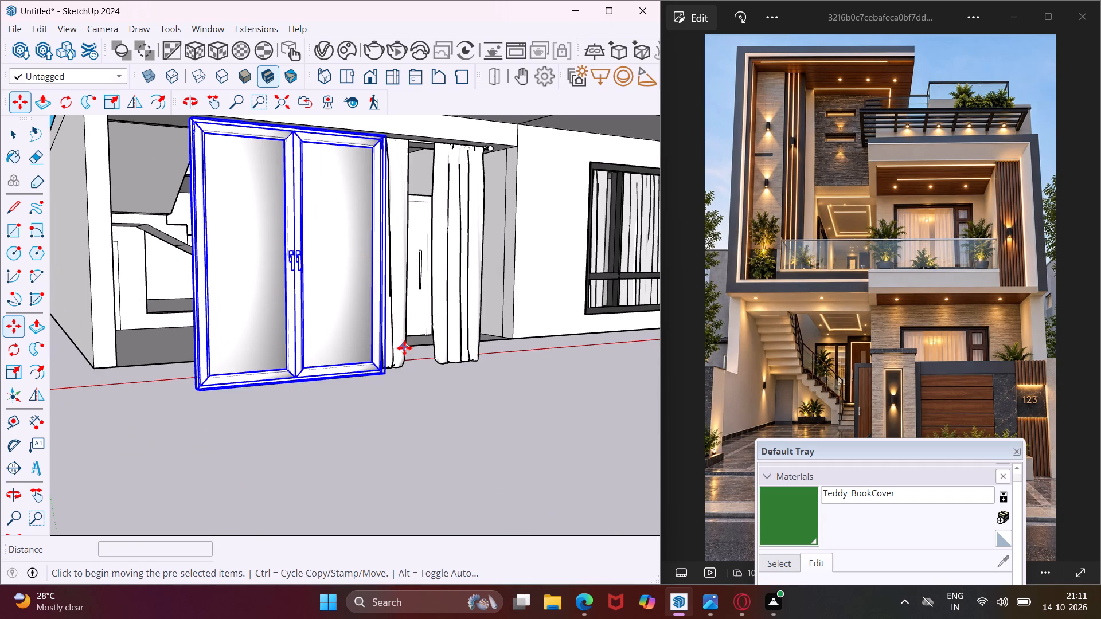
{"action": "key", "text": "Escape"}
Move the spare curtains about 18' 5 5/8" from in front of the porch to the inner wall face behind the opening beneath the staircase.
{"action": "key", "text": "space"}
{"action": "left_click", "coordinate": [404, 347]}
{"action": "middle_click_drag", "start_coordinate": [404, 347], "coordinate": [279, 420]}
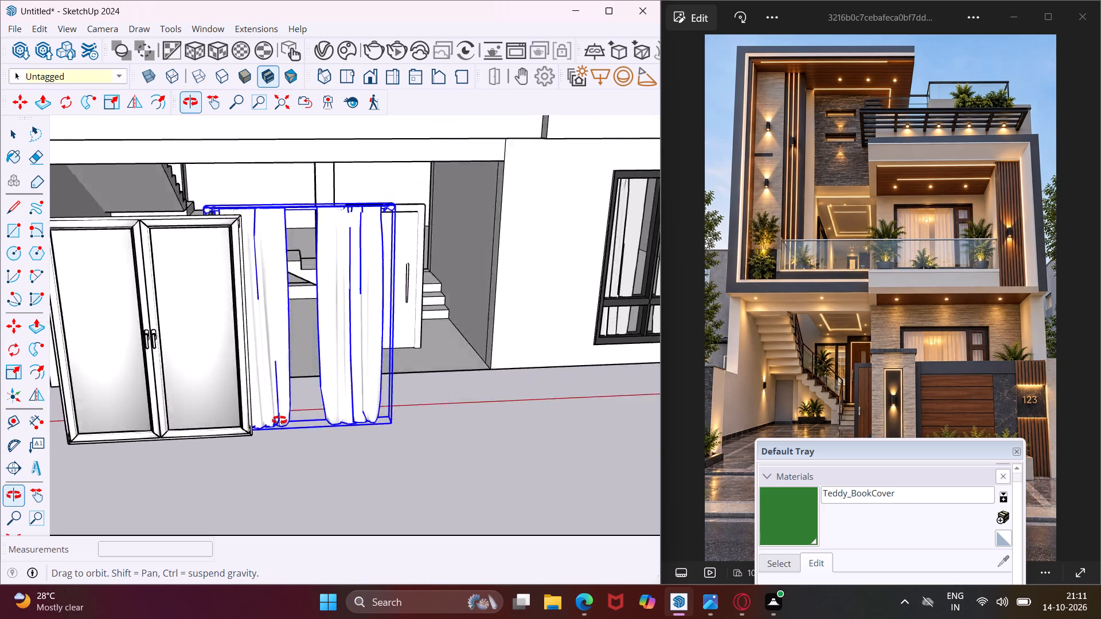
{"action": "middle_click_drag", "start_coordinate": [279, 420], "coordinate": [194, 477]}
{"action": "key", "text": "m"}
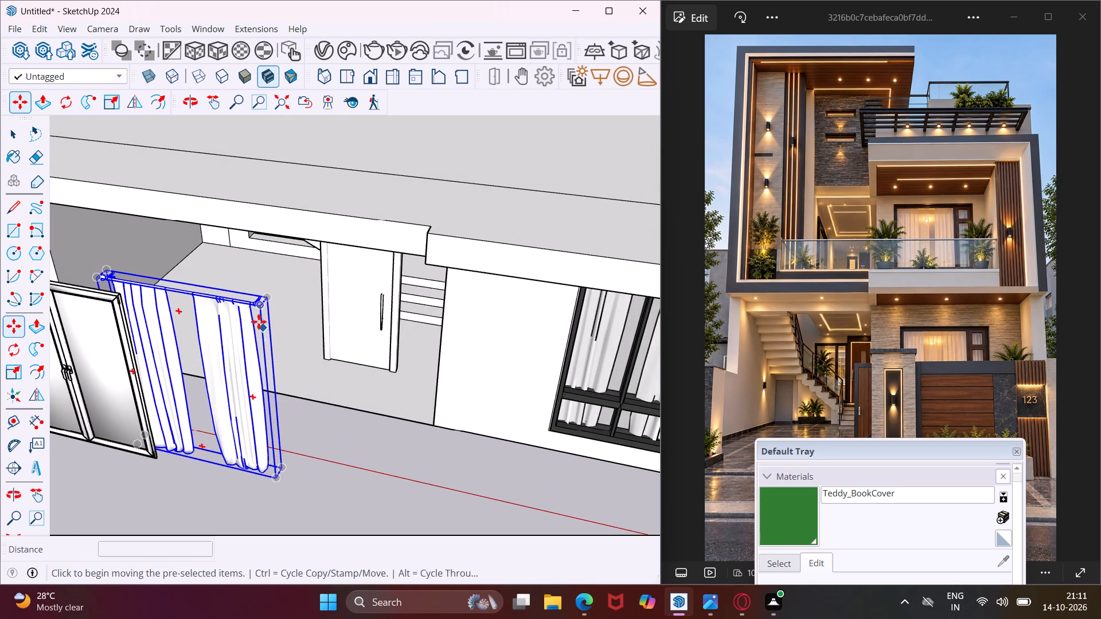
{"action": "scroll", "coordinate": [261, 308], "scroll_direction": "up", "scroll_amount": 7}
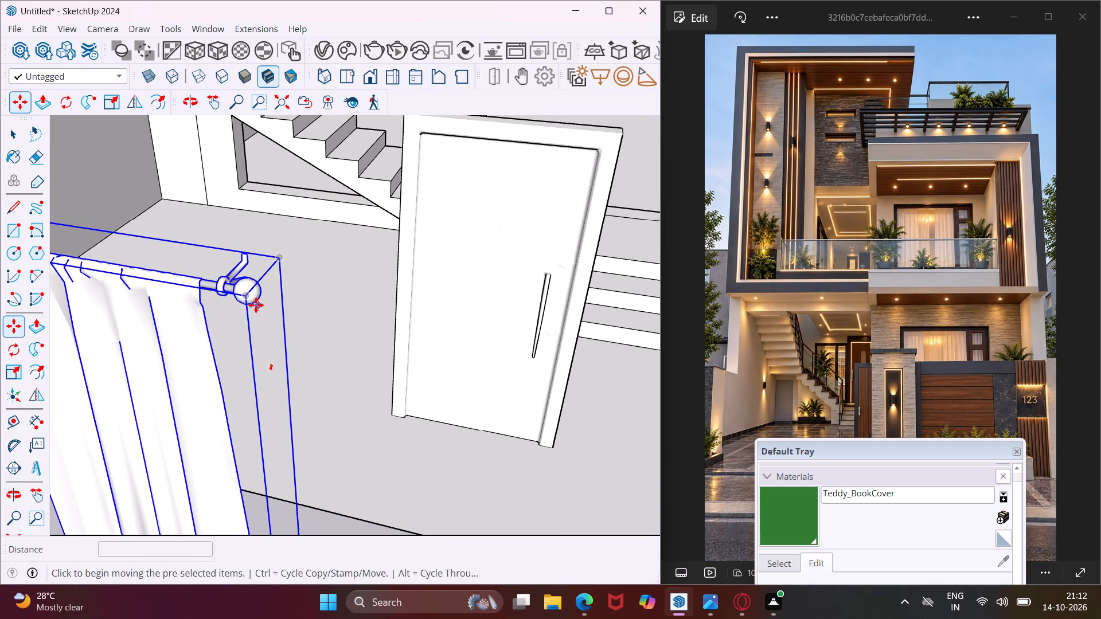
{"action": "left_click", "coordinate": [247, 297]}
{"action": "scroll", "coordinate": [291, 263], "scroll_direction": "down", "scroll_amount": 4}
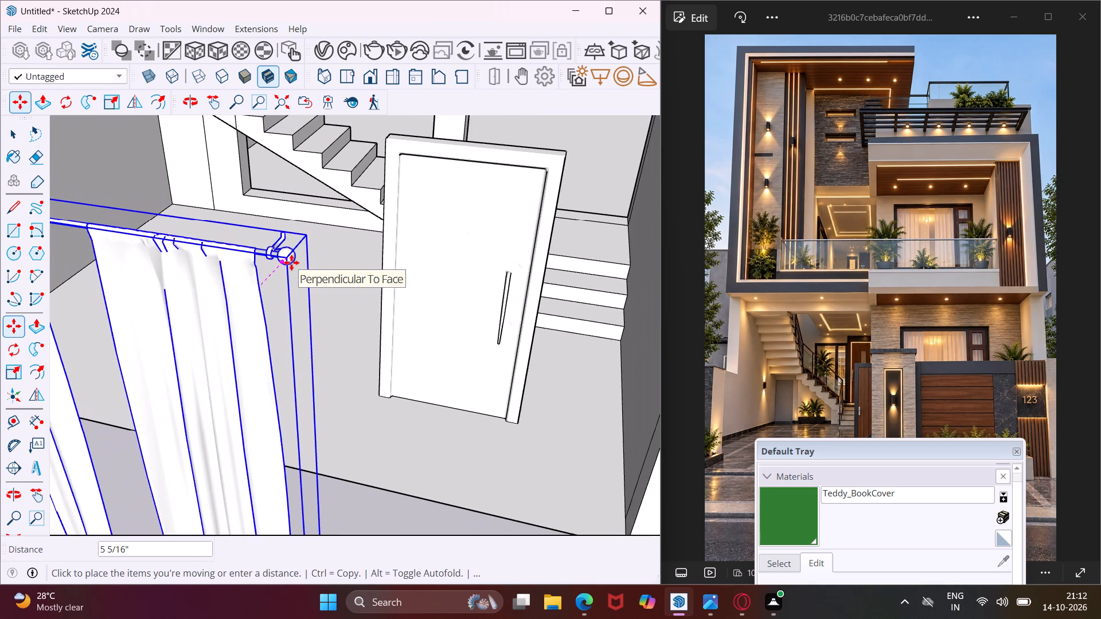
{"action": "scroll", "coordinate": [291, 263], "scroll_direction": "down", "scroll_amount": 12}
{"action": "middle_click_drag", "start_coordinate": [295, 260], "coordinate": [326, 209]}
{"action": "scroll", "coordinate": [345, 161], "scroll_direction": "up", "scroll_amount": 9}
{"action": "scroll", "coordinate": [345, 161], "scroll_direction": "down", "scroll_amount": 4}
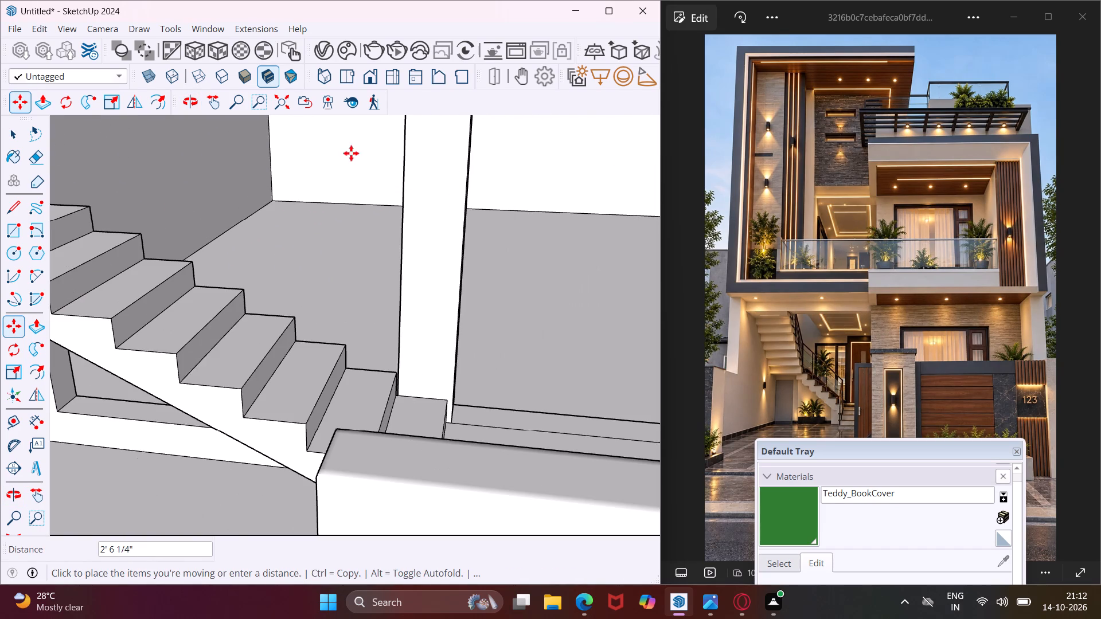
{"action": "middle_click_drag", "start_coordinate": [425, 149], "coordinate": [385, 157]}
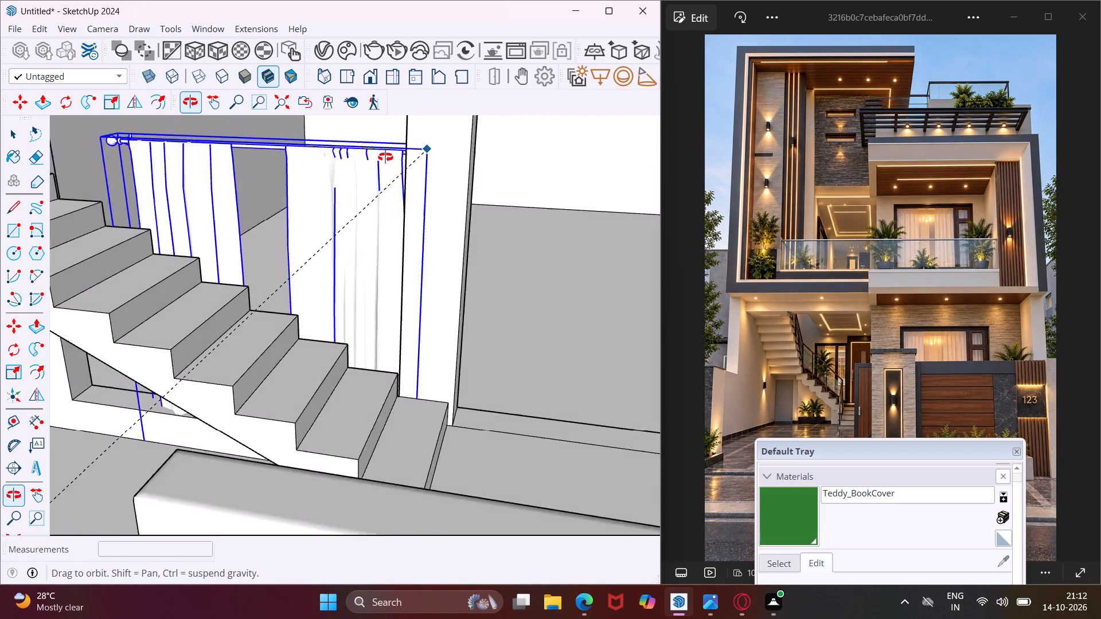
{"action": "middle_click_drag", "start_coordinate": [385, 157], "coordinate": [338, 182]}
{"action": "scroll", "coordinate": [395, 140], "scroll_direction": "up", "scroll_amount": 16}
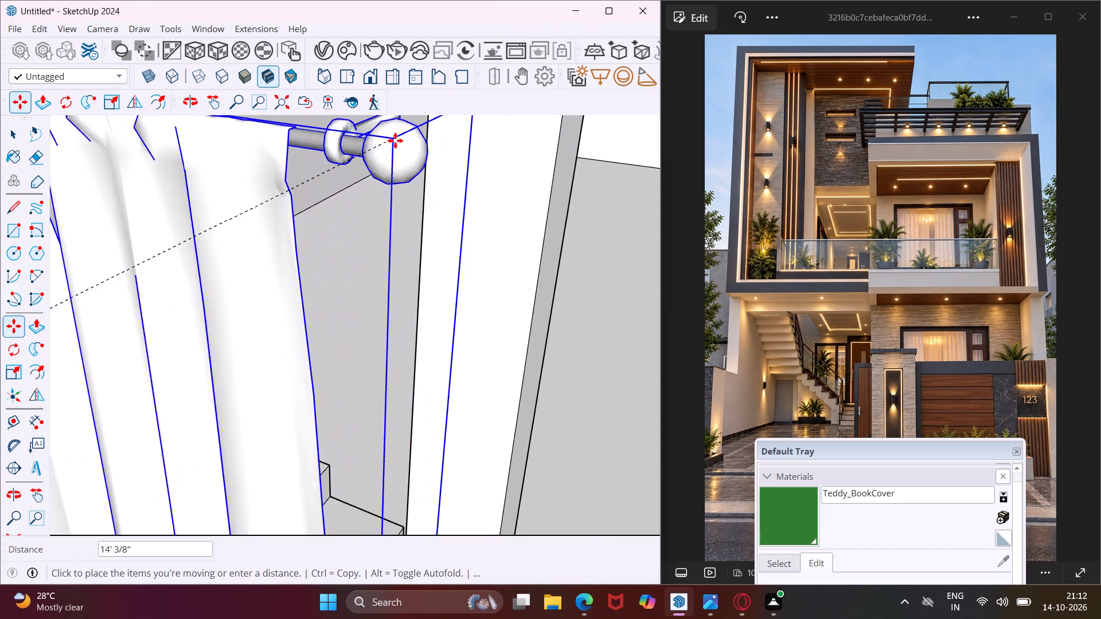
{"action": "scroll", "coordinate": [395, 140], "scroll_direction": "up", "scroll_amount": 4}
{"action": "middle_click_drag", "start_coordinate": [395, 140], "coordinate": [107, 200]}
{"action": "scroll", "coordinate": [104, 200], "scroll_direction": "down", "scroll_amount": 5}
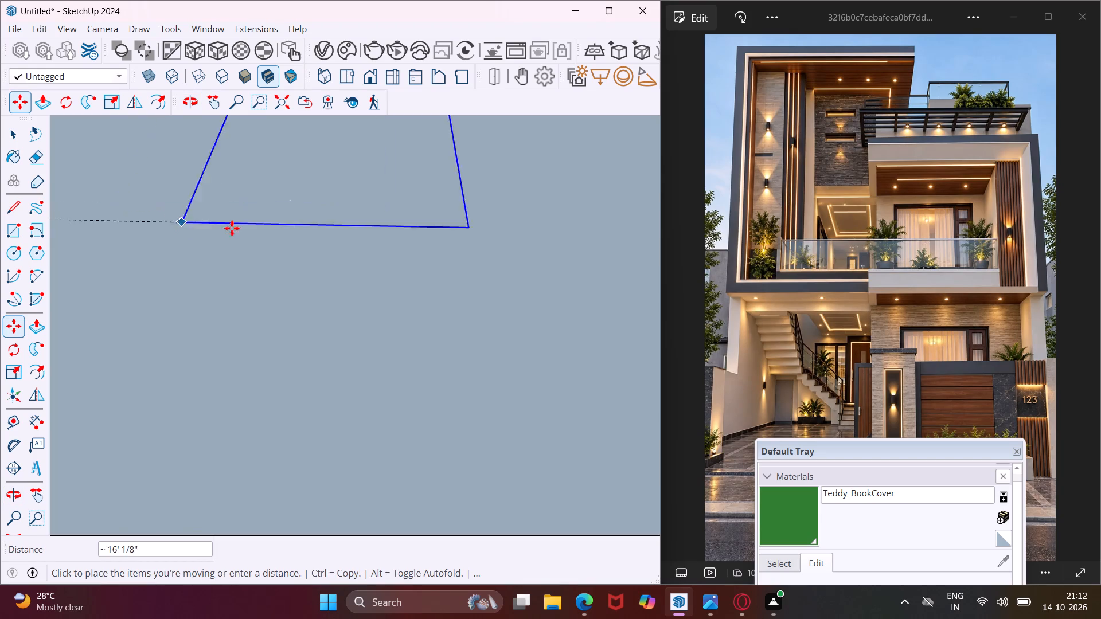
{"action": "middle_click_drag", "start_coordinate": [323, 222], "coordinate": [231, 75]}
{"action": "scroll", "coordinate": [266, 226], "scroll_direction": "down", "scroll_amount": 3}
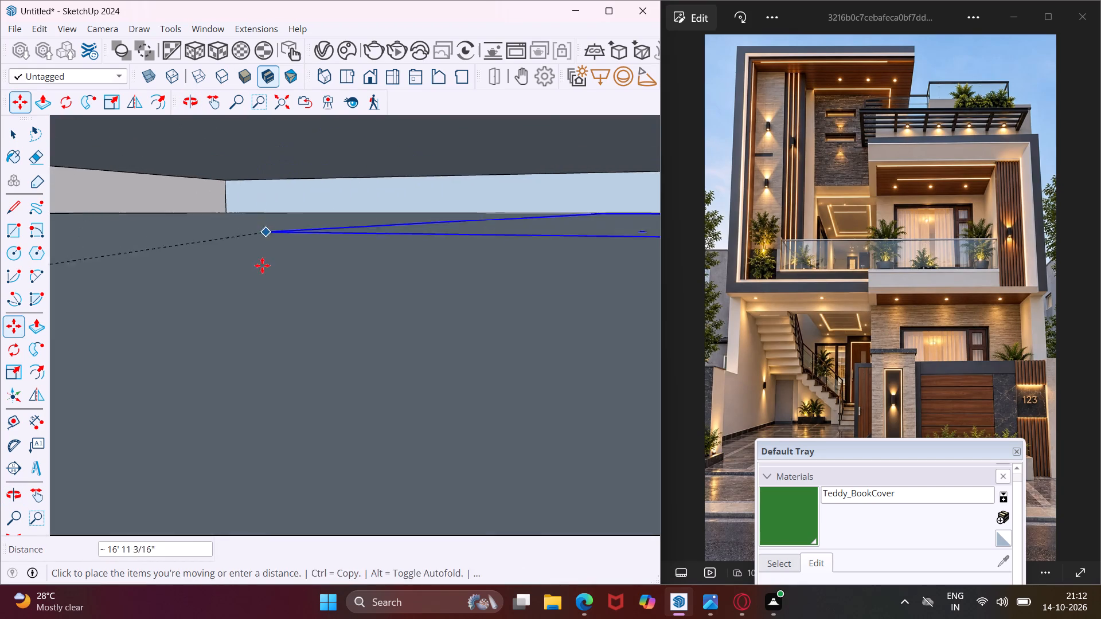
{"action": "middle_click_drag", "start_coordinate": [262, 299], "coordinate": [250, 211]}
{"action": "scroll", "coordinate": [250, 256], "scroll_direction": "down", "scroll_amount": 9}
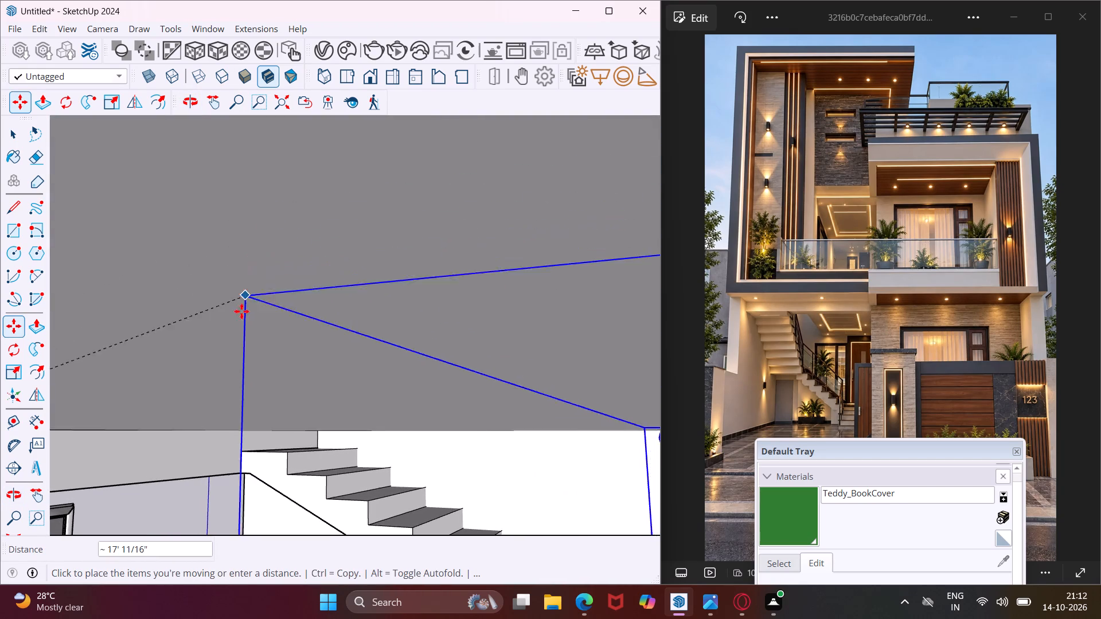
{"action": "scroll", "coordinate": [237, 323], "scroll_direction": "down", "scroll_amount": 14}
{"action": "middle_click_drag", "start_coordinate": [267, 380], "coordinate": [154, 347]}
{"action": "scroll", "coordinate": [154, 347], "scroll_direction": "down", "scroll_amount": 20}
{"action": "scroll", "coordinate": [154, 347], "scroll_direction": "down", "scroll_amount": 1}
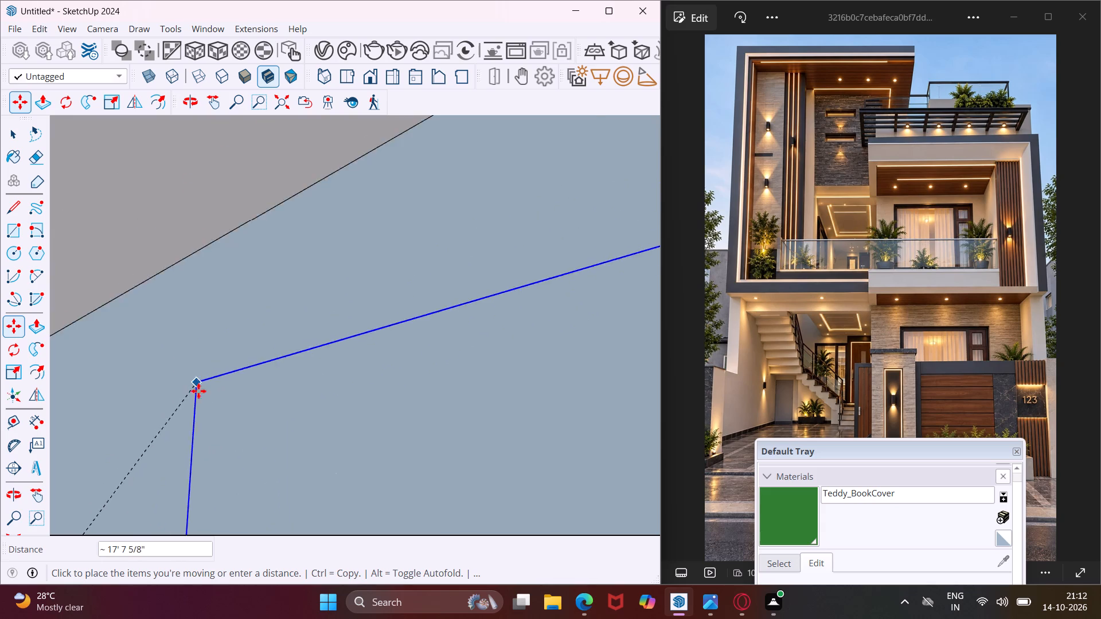
{"action": "scroll", "coordinate": [198, 391], "scroll_direction": "down", "scroll_amount": 3}
{"action": "middle_click_drag", "start_coordinate": [218, 403], "coordinate": [186, 410]}
{"action": "scroll", "coordinate": [218, 403], "scroll_direction": "up", "scroll_amount": 1}
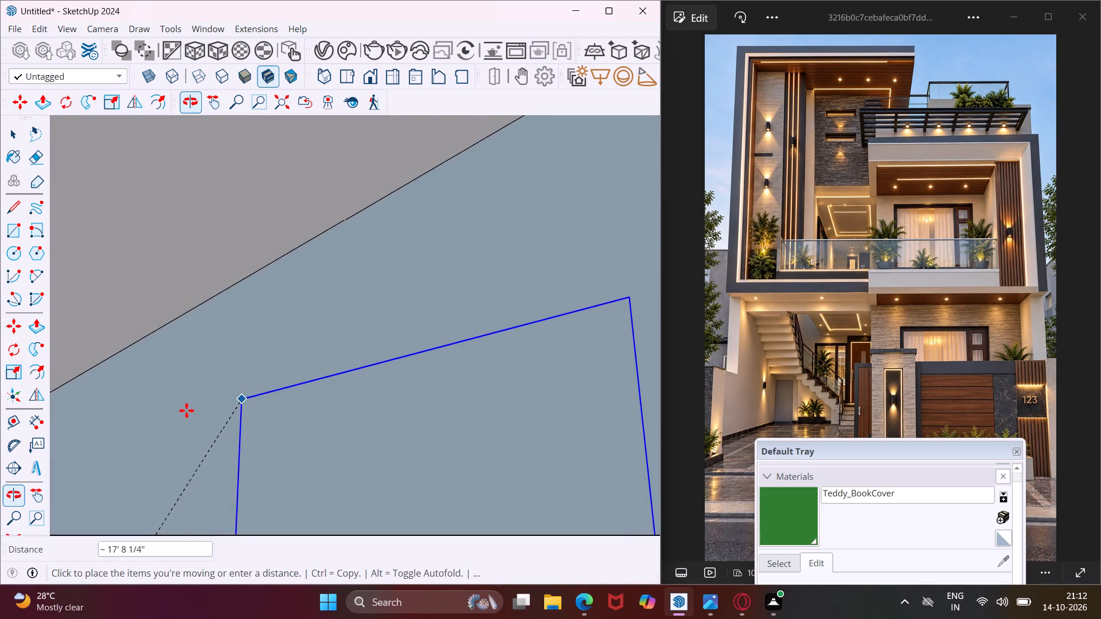
{"action": "scroll", "coordinate": [186, 410], "scroll_direction": "down", "scroll_amount": 20}
{"action": "scroll", "coordinate": [186, 410], "scroll_direction": "down", "scroll_amount": 19}
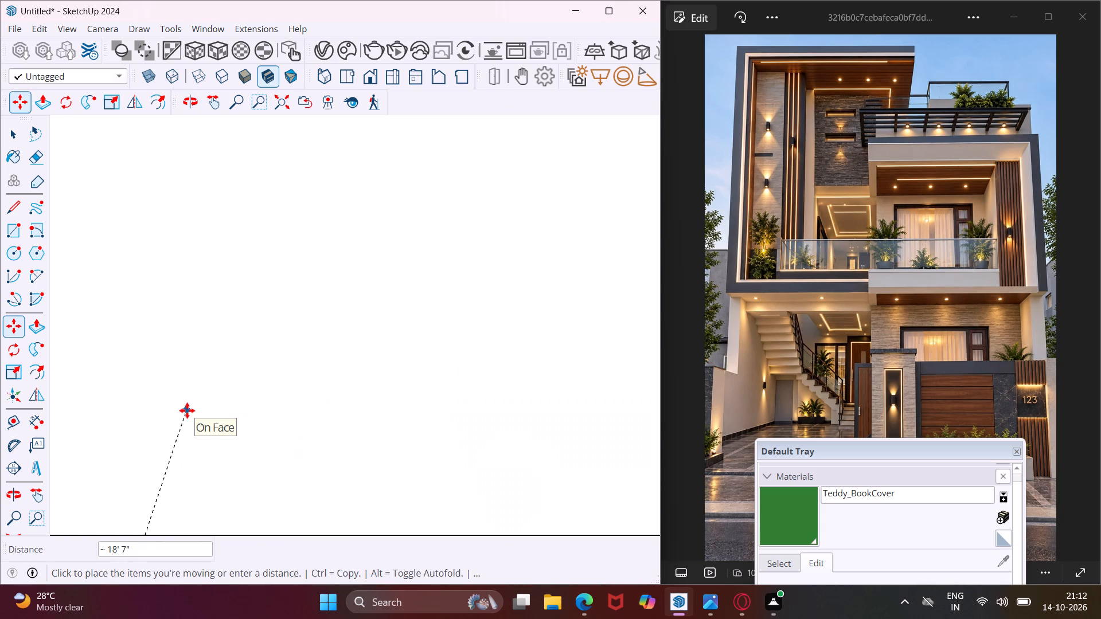
{"action": "scroll", "coordinate": [187, 410], "scroll_direction": "down", "scroll_amount": 19}
{"action": "scroll", "coordinate": [190, 414], "scroll_direction": "down", "scroll_amount": 8}
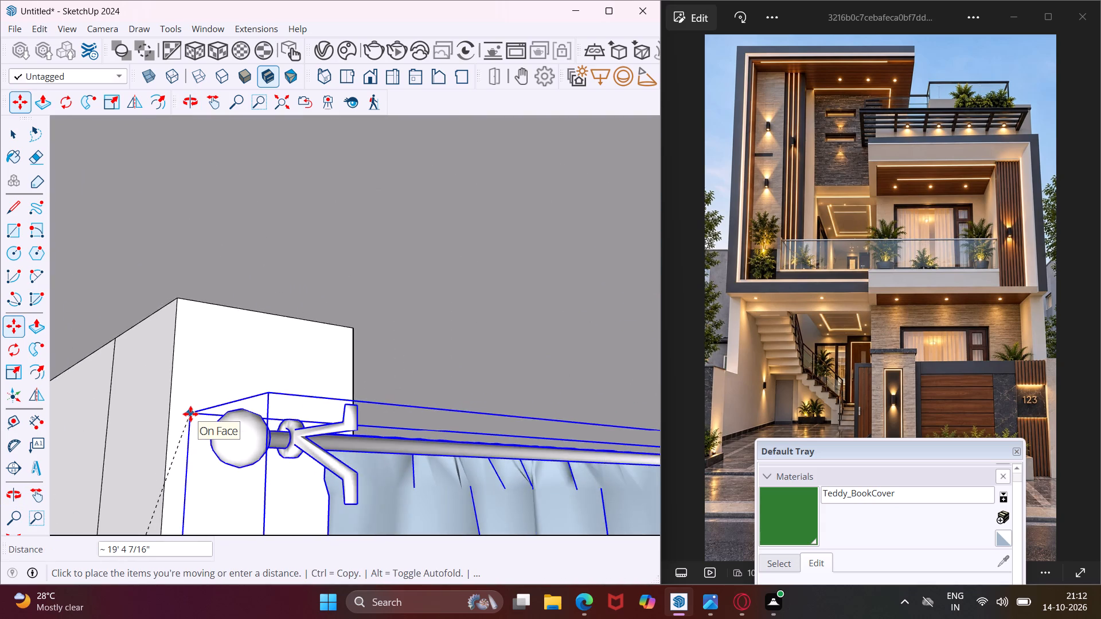
{"action": "scroll", "coordinate": [190, 414], "scroll_direction": "down", "scroll_amount": 16}
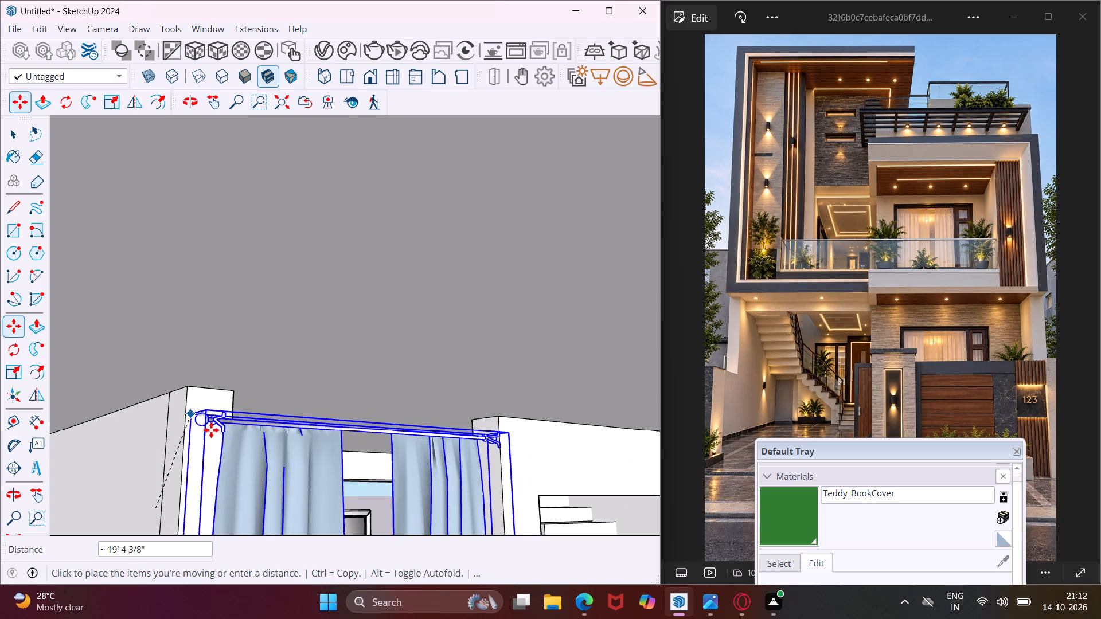
{"action": "left_click", "coordinate": [515, 448]}
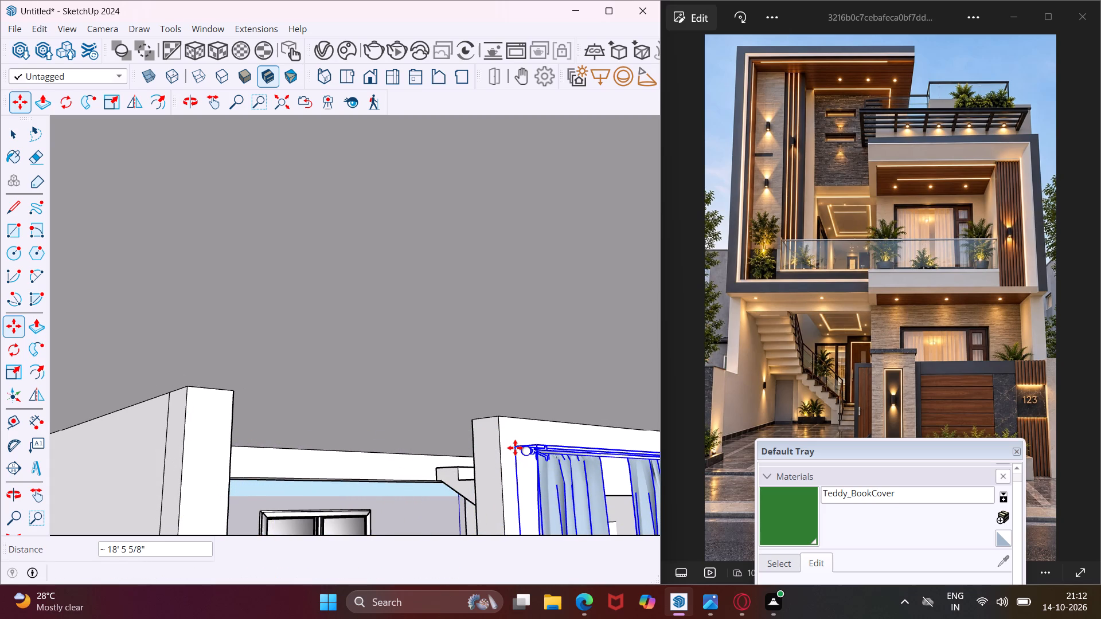
Scale the curtains behind the staircase opening along the red axis by a factor of 1.42 so they span its full width.
{"action": "middle_click_drag", "start_coordinate": [404, 491], "coordinate": [397, 506]}
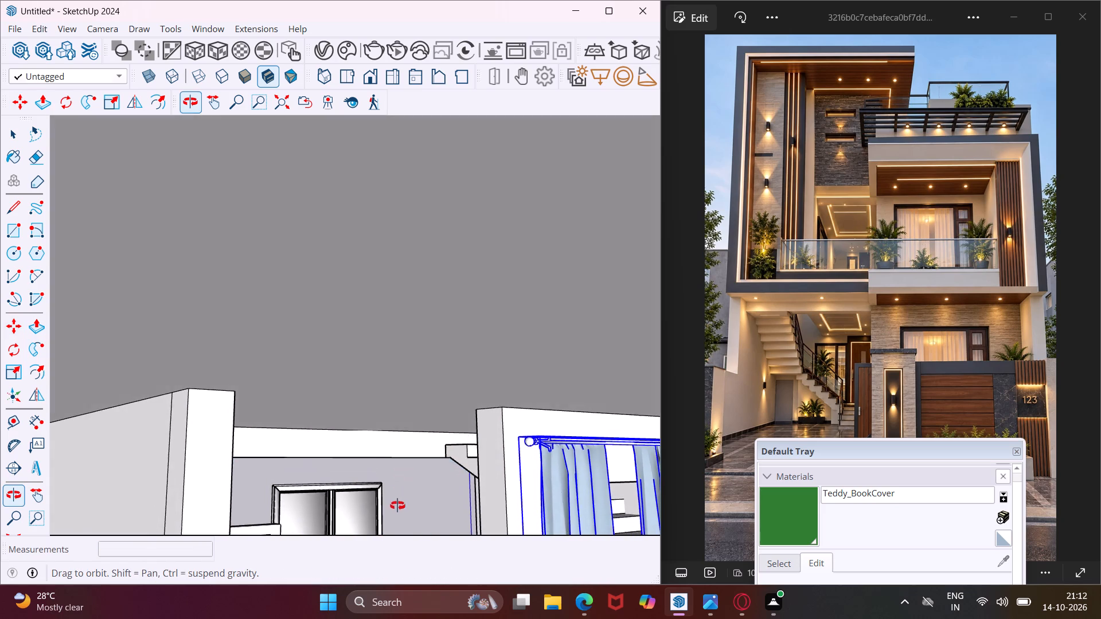
{"action": "middle_click_drag", "start_coordinate": [397, 506], "coordinate": [323, 522]}
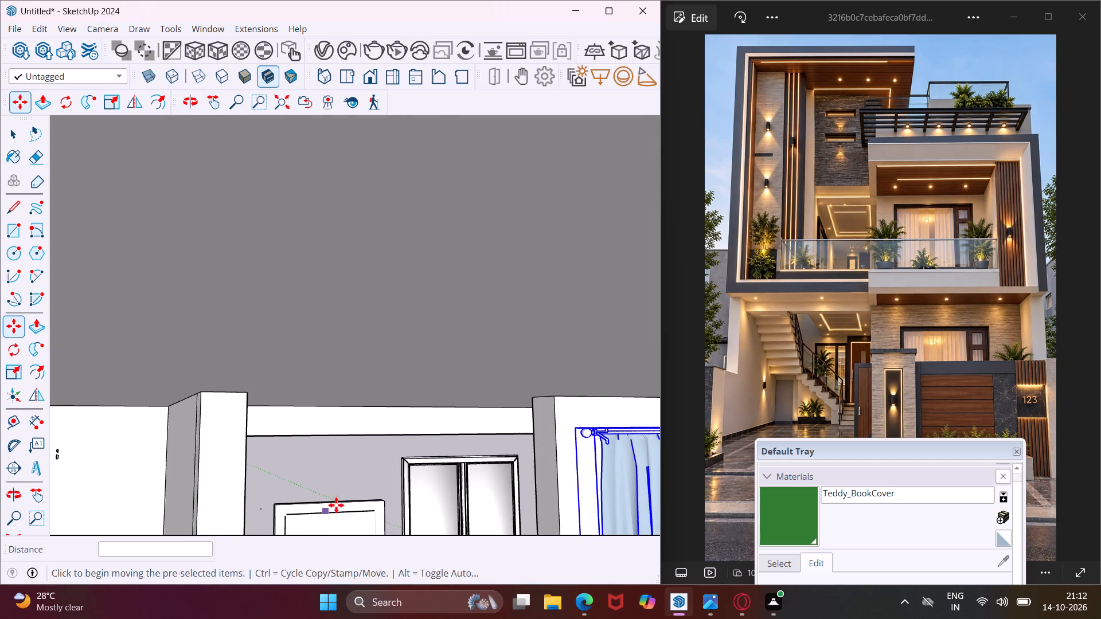
{"action": "scroll", "coordinate": [345, 501], "scroll_direction": "up", "scroll_amount": 9}
{"action": "scroll", "coordinate": [345, 501], "scroll_direction": "up", "scroll_amount": 12}
{"action": "middle_click_drag", "start_coordinate": [345, 501], "coordinate": [391, 501]}
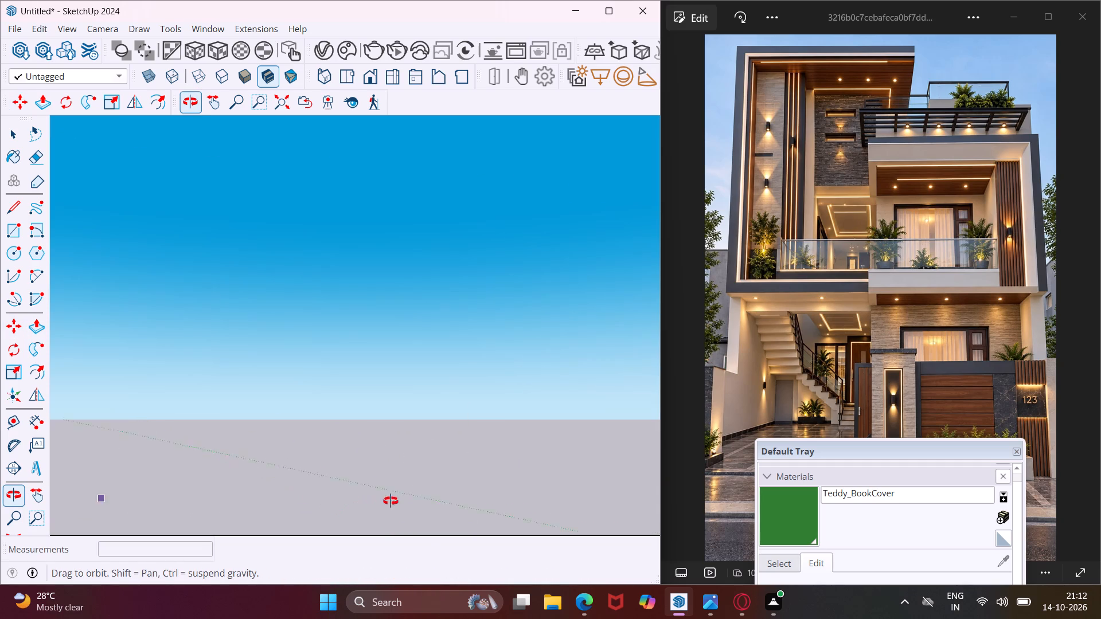
{"action": "middle_click_drag", "start_coordinate": [391, 501], "coordinate": [942, 475]}
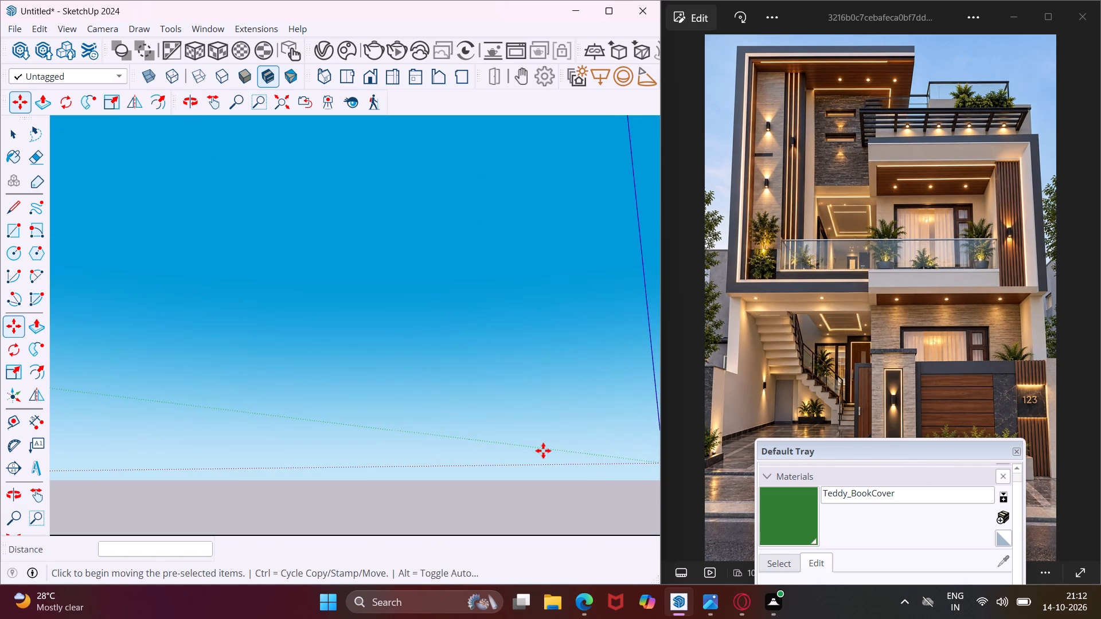
{"action": "middle_click_drag", "start_coordinate": [543, 450], "coordinate": [638, 472]}
{"action": "scroll", "coordinate": [575, 418], "scroll_direction": "up", "scroll_amount": 9}
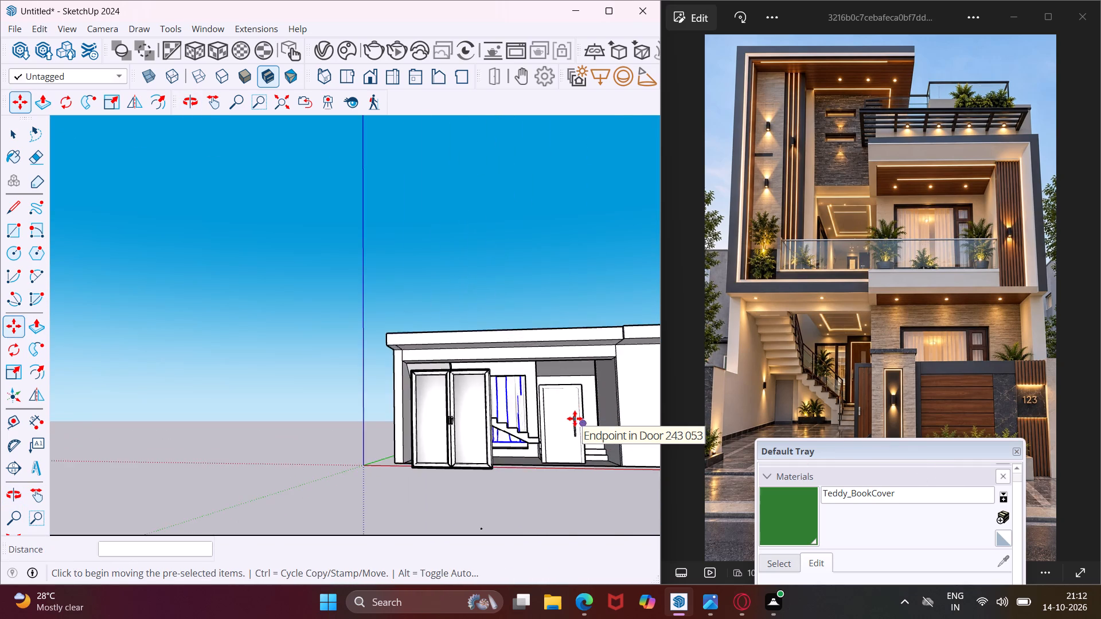
{"action": "scroll", "coordinate": [575, 418], "scroll_direction": "up", "scroll_amount": 11}
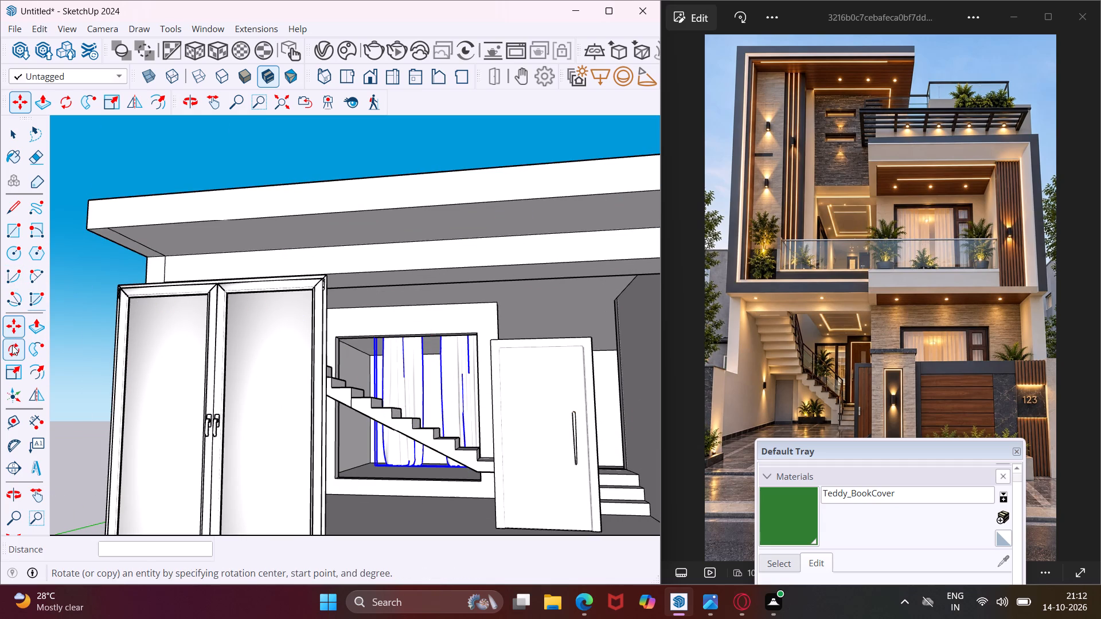
{"action": "left_click", "coordinate": [11, 365]}
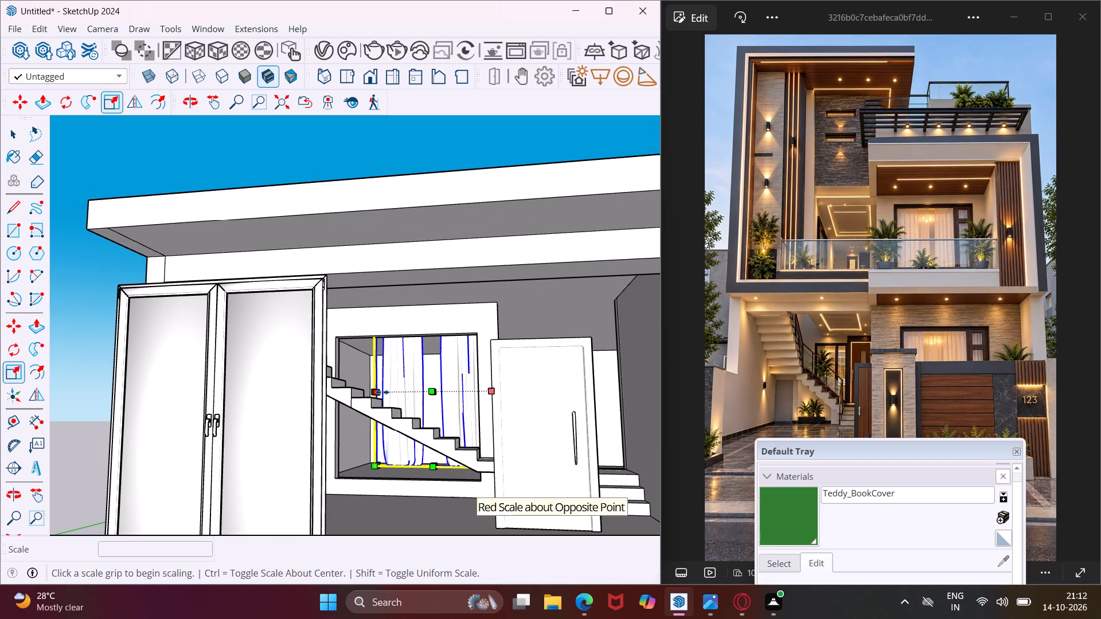
{"action": "scroll", "coordinate": [382, 392], "scroll_direction": "up", "scroll_amount": 8}
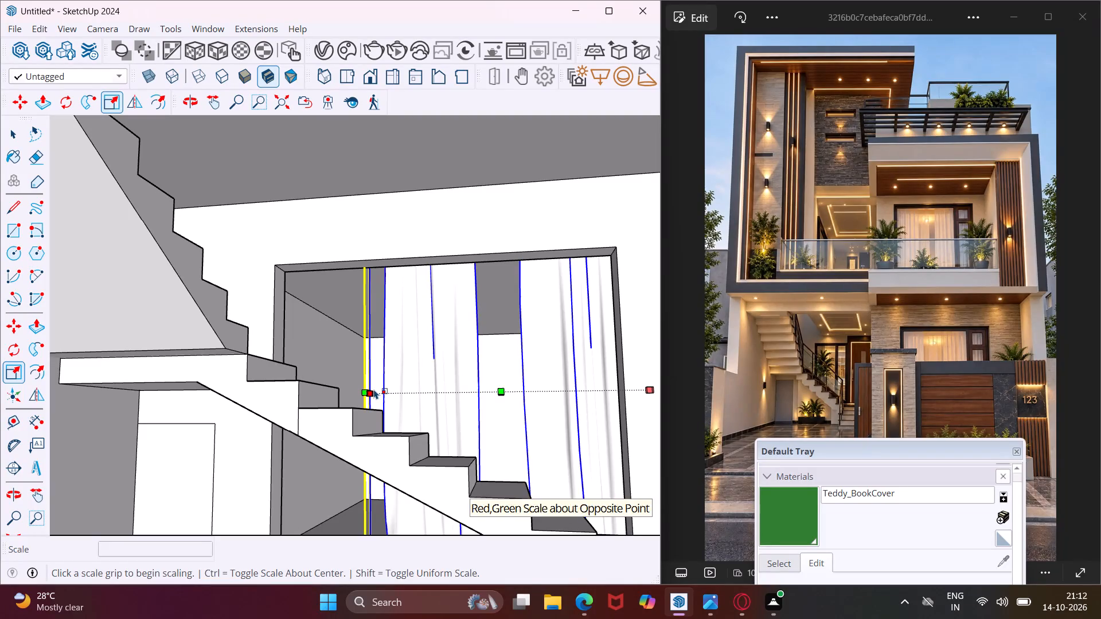
{"action": "left_click", "coordinate": [374, 389]}
{"action": "key", "text": "Escape"}
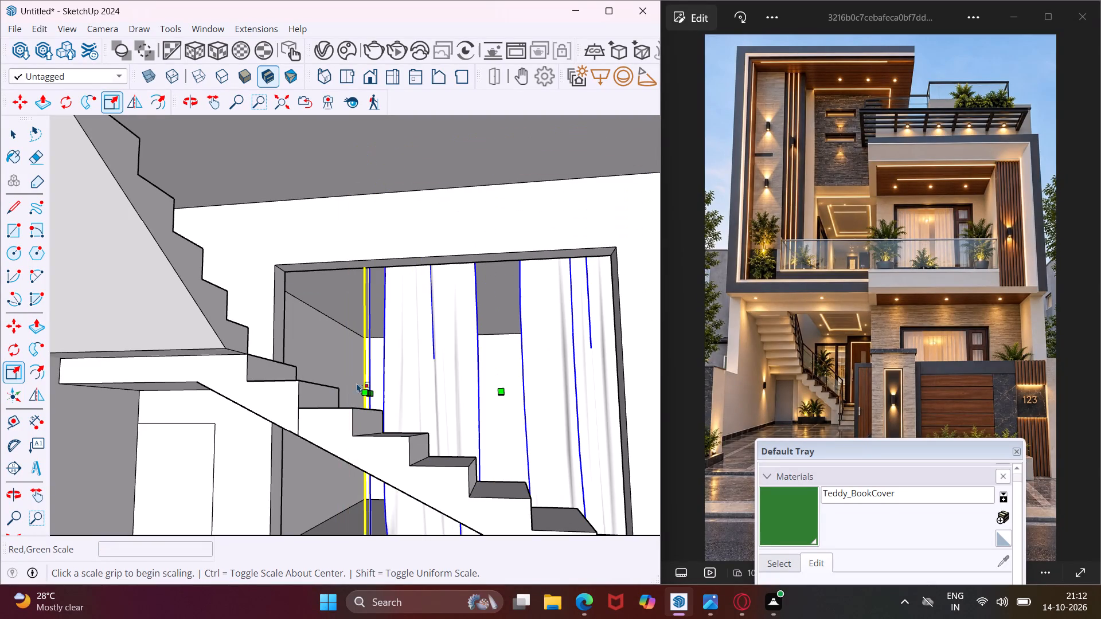
{"action": "scroll", "coordinate": [369, 386], "scroll_direction": "up", "scroll_amount": 4}
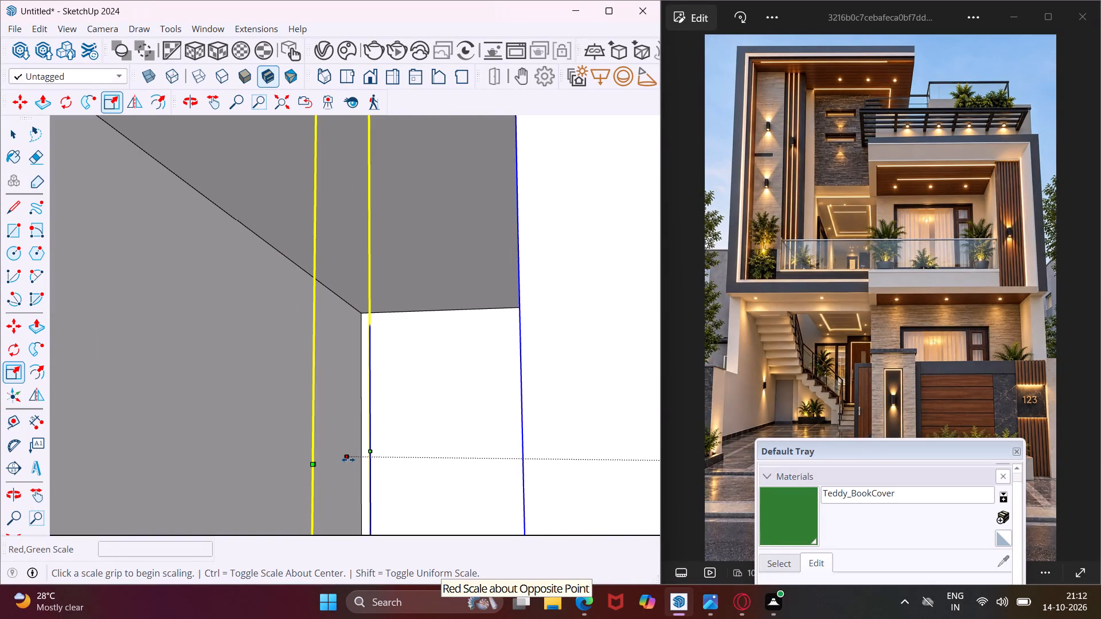
{"action": "left_click", "coordinate": [348, 460]}
{"action": "scroll", "coordinate": [310, 450], "scroll_direction": "down", "scroll_amount": 8}
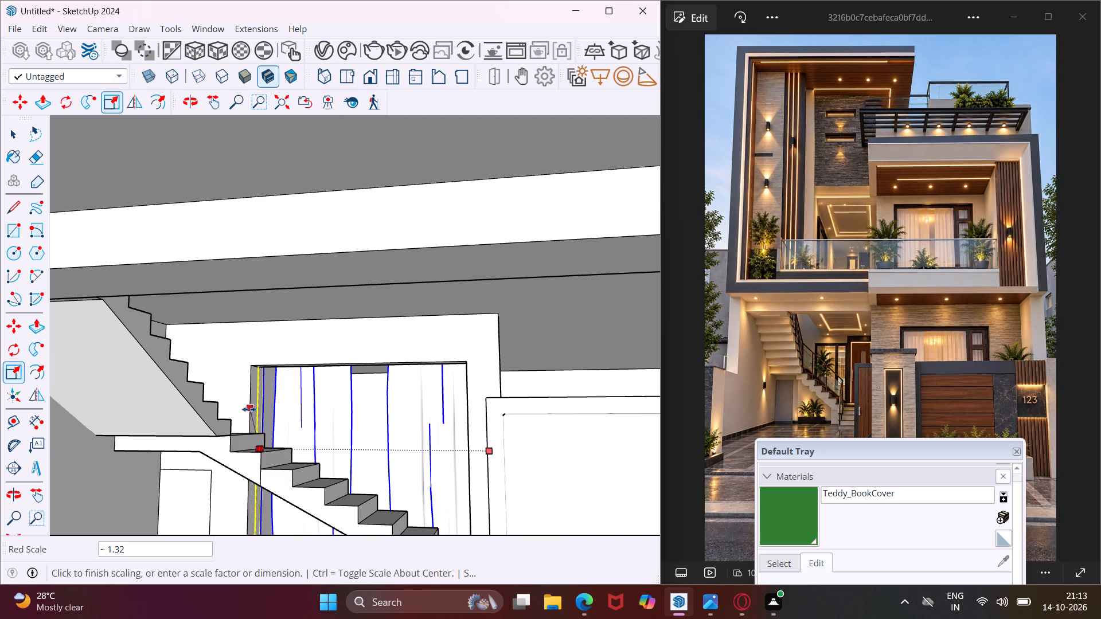
{"action": "scroll", "coordinate": [249, 409], "scroll_direction": "up", "scroll_amount": 3}
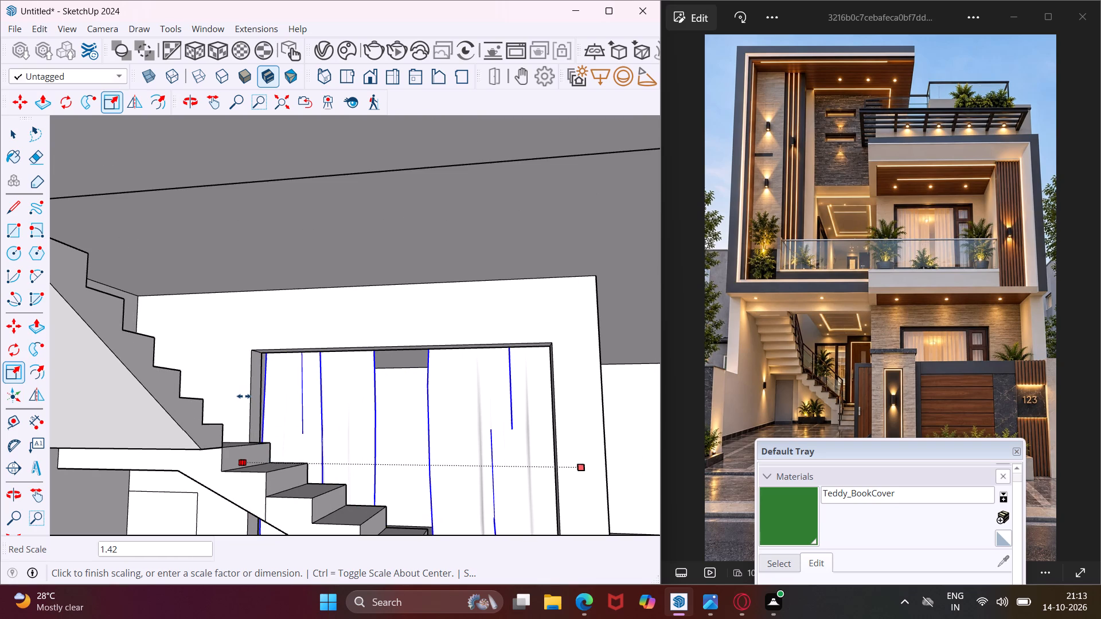
{"action": "left_click", "coordinate": [244, 396]}
{"action": "key", "text": "Escape"}
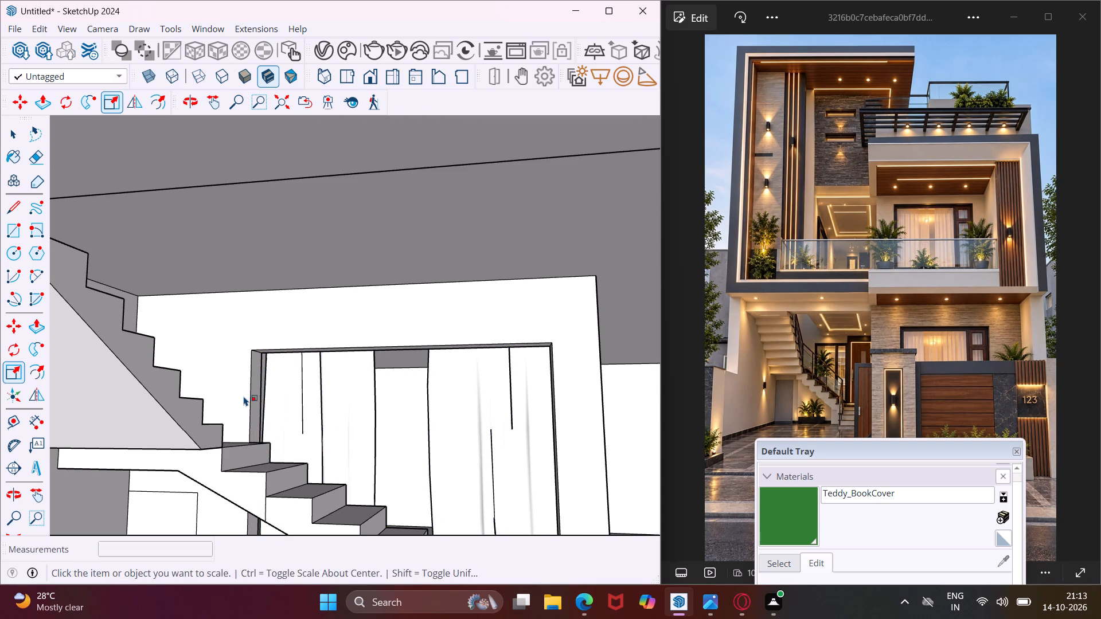
Move the two-panel window about 19' from in front of the porch onto the inner wall face around the opening beneath the staircase.
{"action": "key", "text": "space"}
{"action": "scroll", "coordinate": [256, 372], "scroll_direction": "down", "scroll_amount": 10}
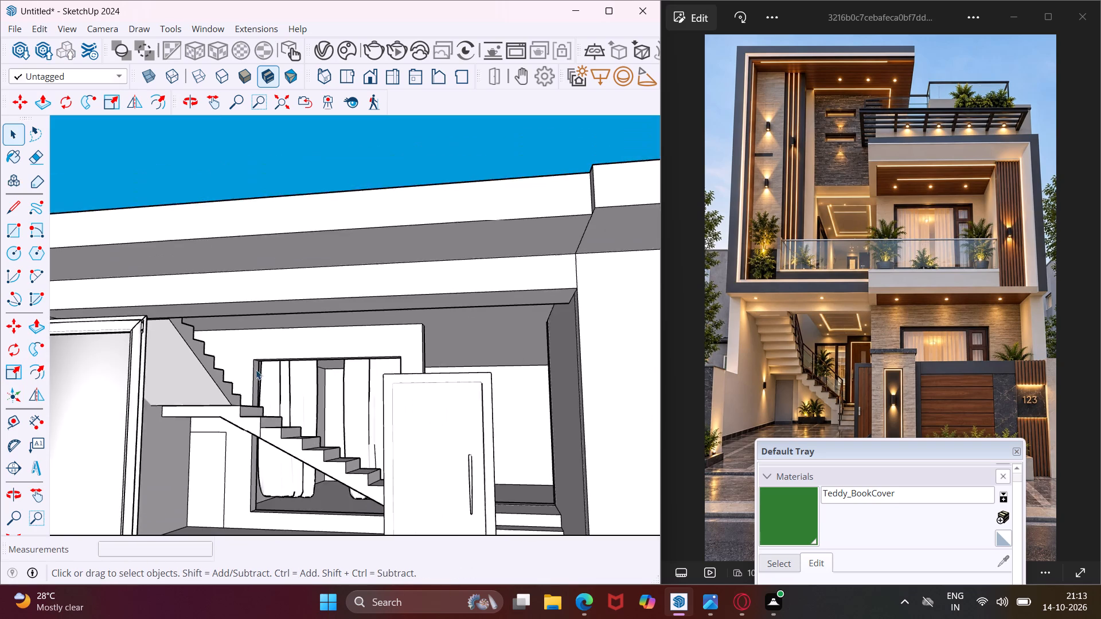
{"action": "scroll", "coordinate": [256, 370], "scroll_direction": "down", "scroll_amount": 9}
{"action": "middle_click_drag", "start_coordinate": [212, 426], "coordinate": [146, 468]}
{"action": "scroll", "coordinate": [200, 435], "scroll_direction": "up", "scroll_amount": 10}
{"action": "left_click", "coordinate": [225, 468]}
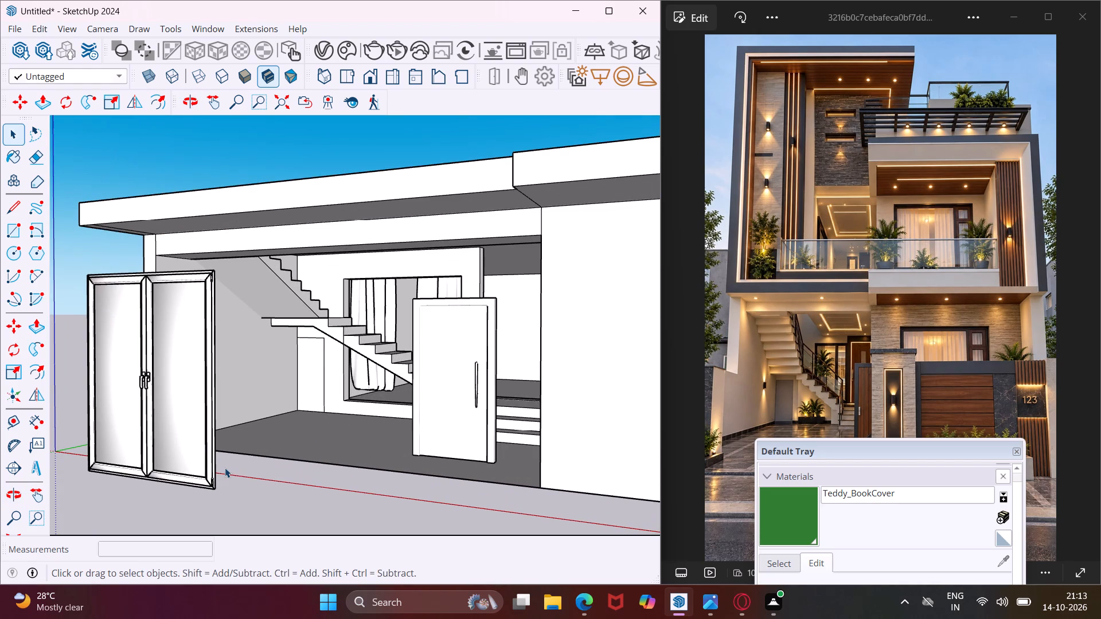
{"action": "left_click", "coordinate": [217, 481]}
{"action": "left_click", "coordinate": [212, 483]}
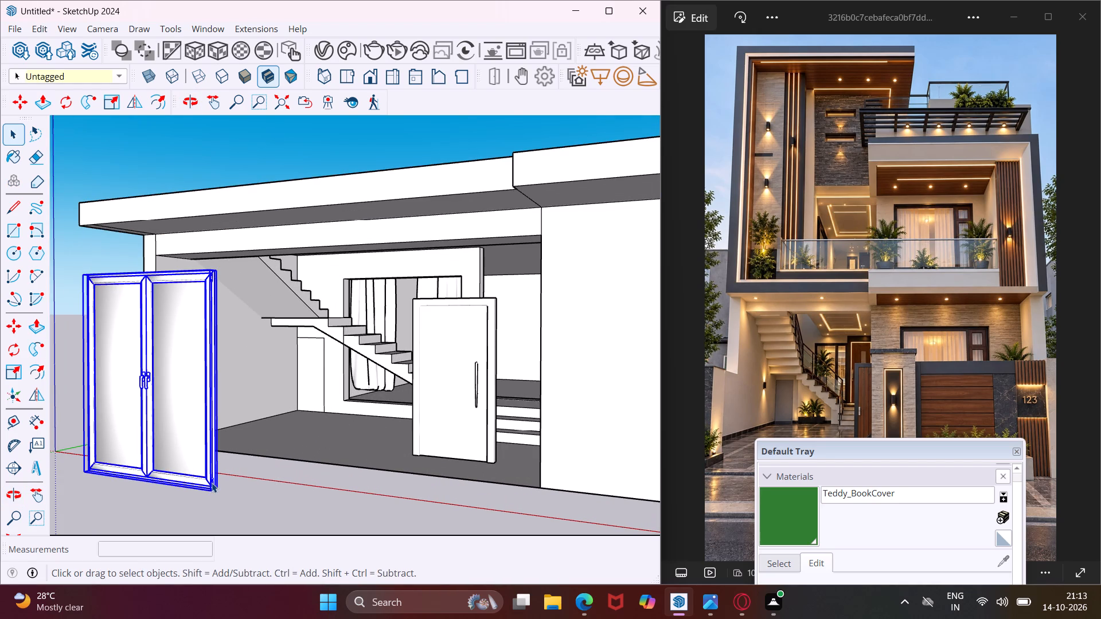
{"action": "key", "text": "m"}
{"action": "scroll", "coordinate": [214, 484], "scroll_direction": "up", "scroll_amount": 7}
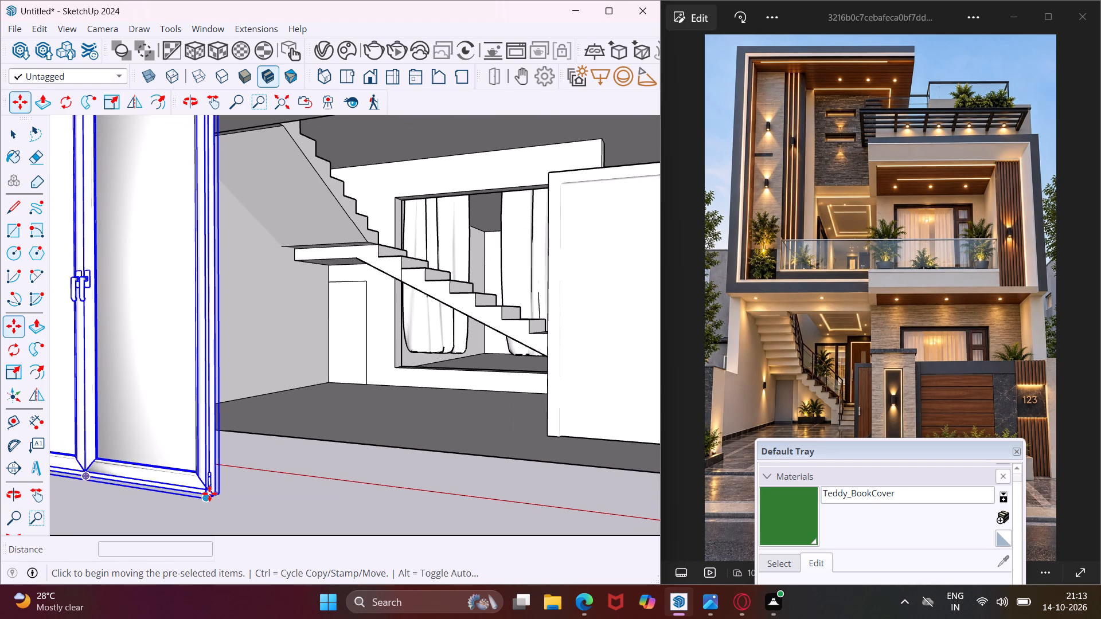
{"action": "left_click", "coordinate": [205, 499]}
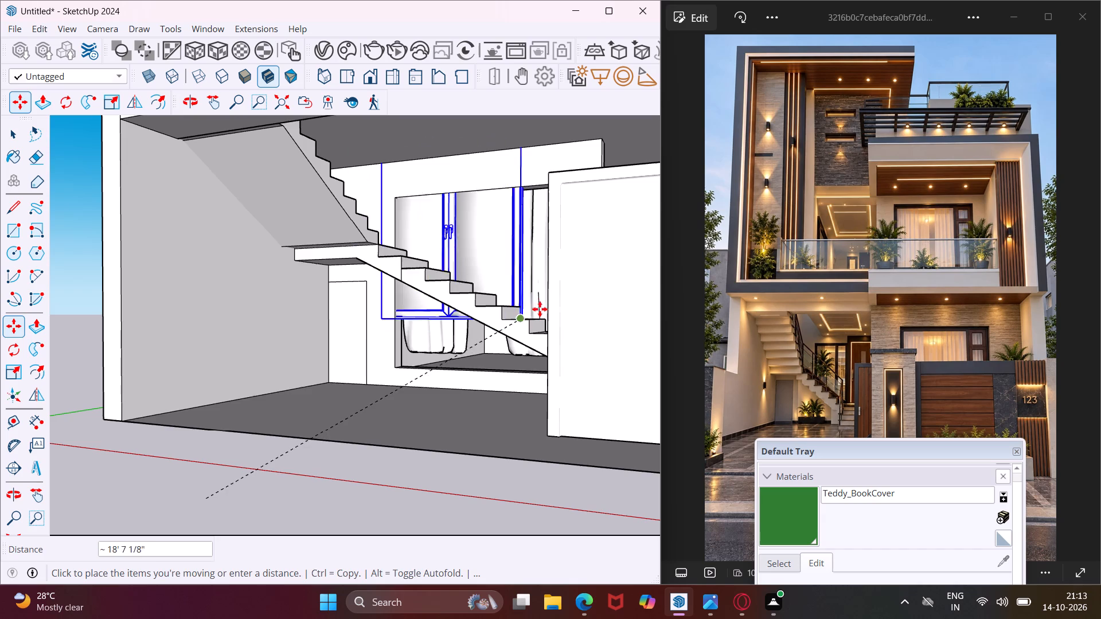
{"action": "middle_click_drag", "start_coordinate": [540, 309], "coordinate": [416, 406]}
{"action": "middle_click_drag", "start_coordinate": [421, 407], "coordinate": [521, 300]}
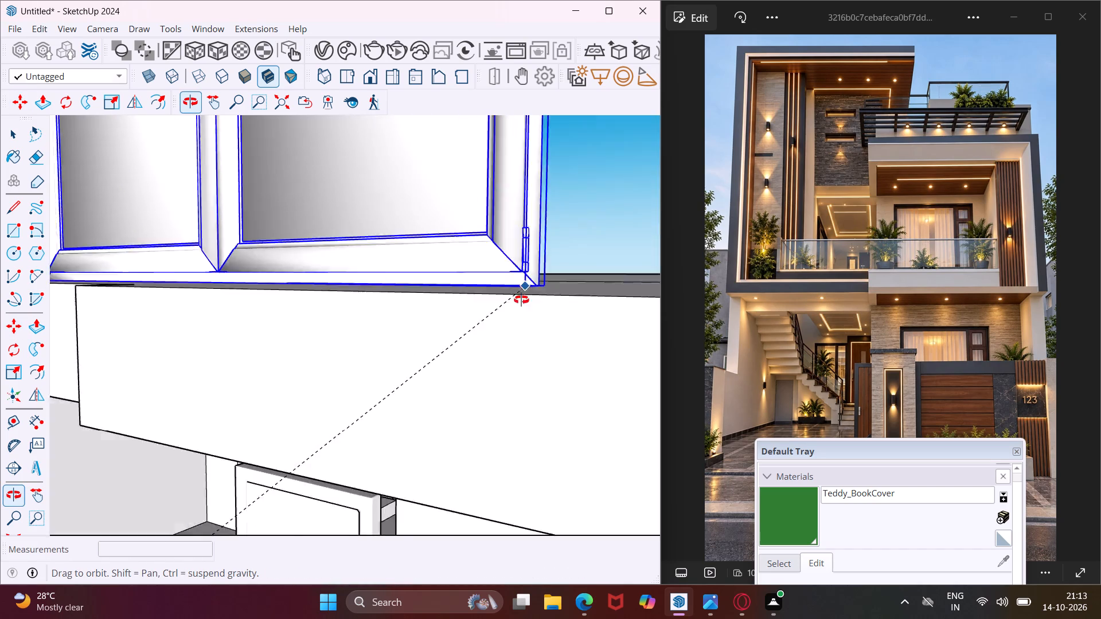
{"action": "middle_click_drag", "start_coordinate": [521, 300], "coordinate": [560, 245]}
{"action": "scroll", "coordinate": [463, 370], "scroll_direction": "down", "scroll_amount": 20}
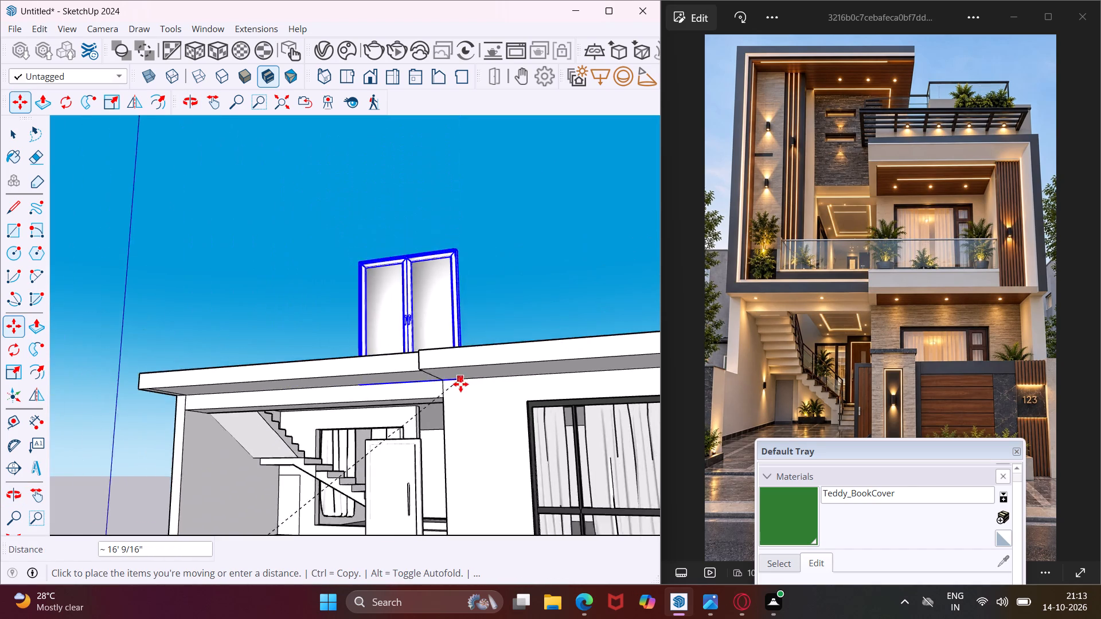
{"action": "scroll", "coordinate": [460, 384], "scroll_direction": "down", "scroll_amount": 3}
{"action": "middle_click_drag", "start_coordinate": [447, 410], "coordinate": [477, 454]}
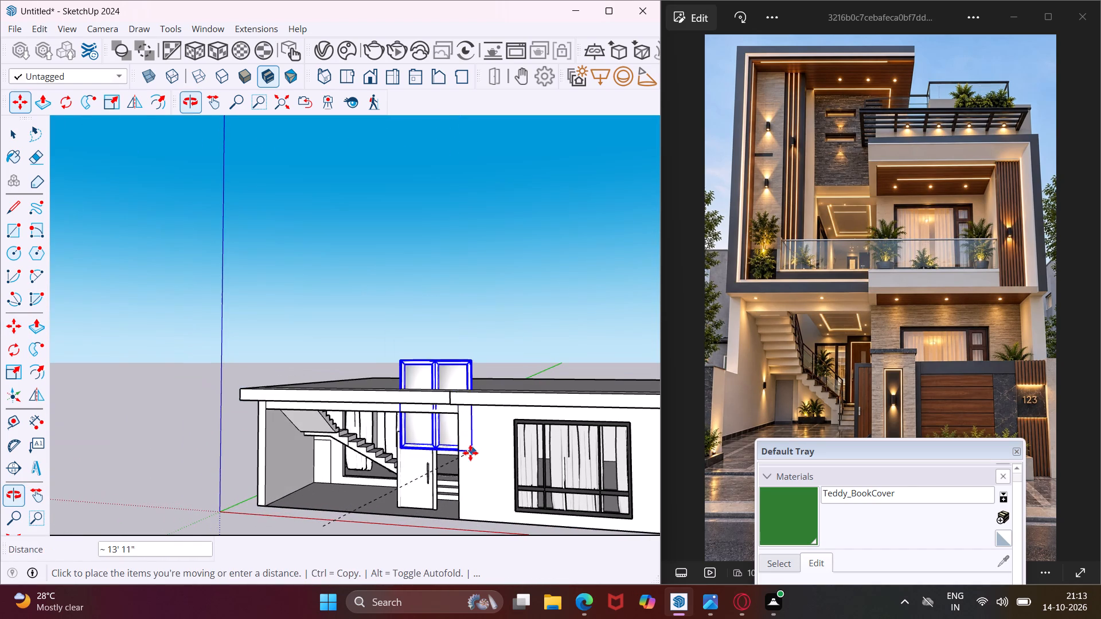
{"action": "scroll", "coordinate": [442, 452], "scroll_direction": "up", "scroll_amount": 8}
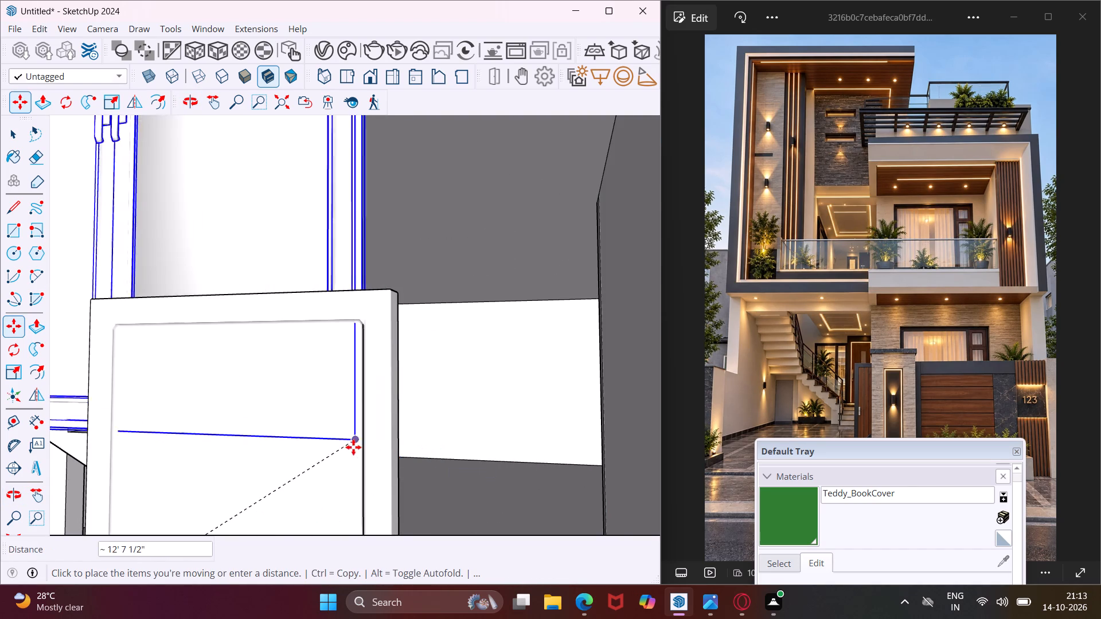
{"action": "scroll", "coordinate": [353, 447], "scroll_direction": "up", "scroll_amount": 1}
{"action": "middle_click_drag", "start_coordinate": [353, 447], "coordinate": [499, 483]}
{"action": "scroll", "coordinate": [446, 451], "scroll_direction": "down", "scroll_amount": 8}
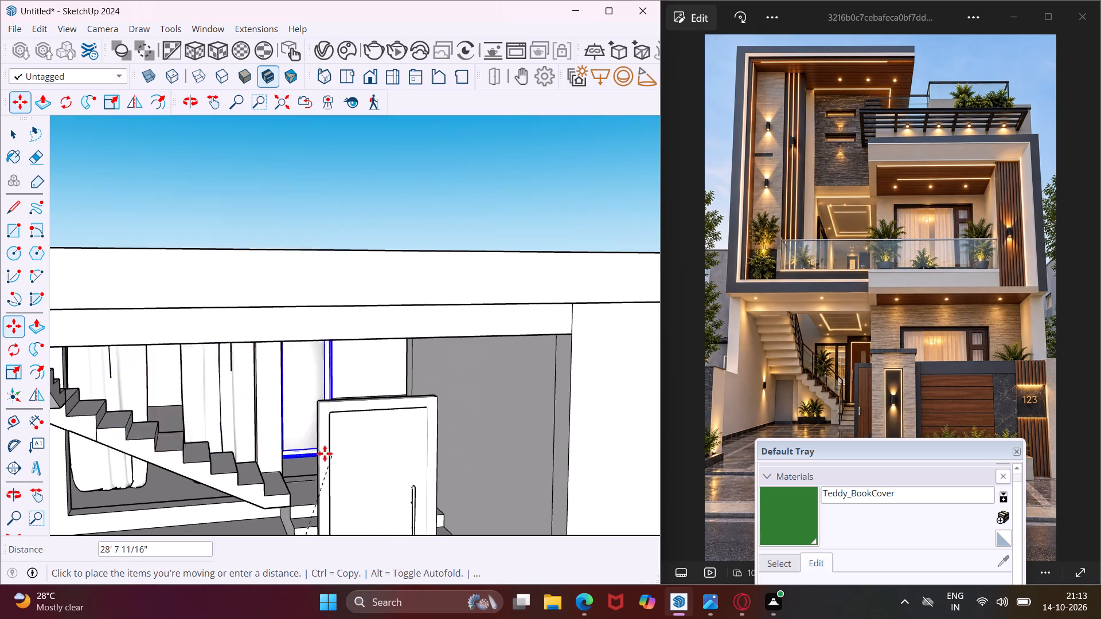
{"action": "scroll", "coordinate": [268, 453], "scroll_direction": "up", "scroll_amount": 10}
{"action": "middle_click_drag", "start_coordinate": [268, 453], "coordinate": [271, 449]}
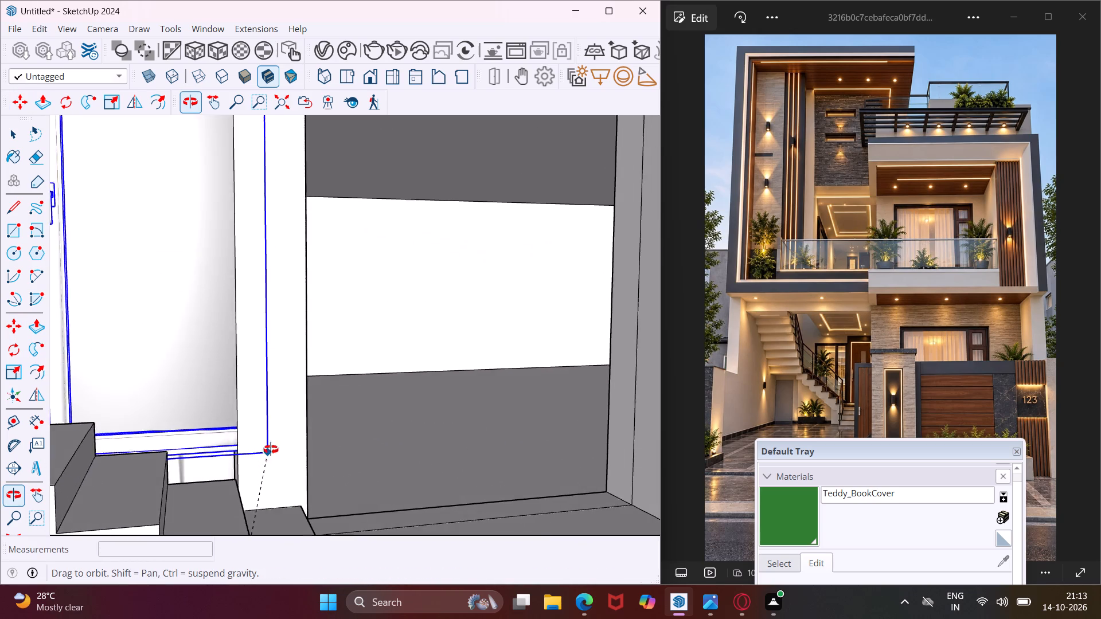
{"action": "middle_click_drag", "start_coordinate": [271, 449], "coordinate": [343, 394]}
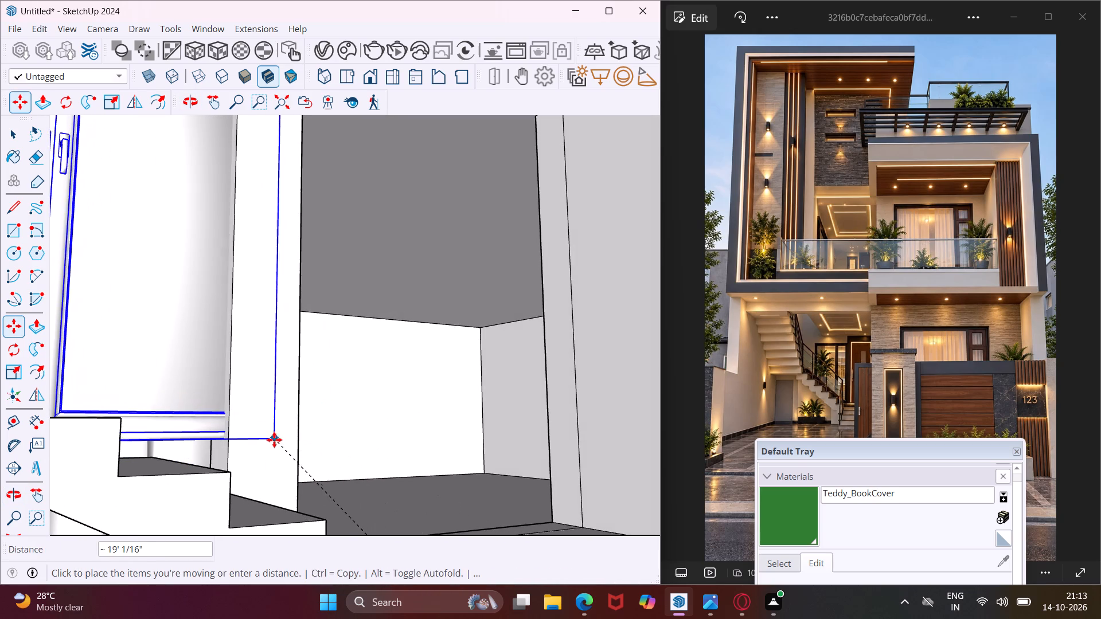
{"action": "left_click", "coordinate": [274, 440]}
Move the window about 3' 1 15/16" so its bottom outer corner meets the lower corner of the opening behind the staircase.
{"action": "middle_click_drag", "start_coordinate": [274, 440], "coordinate": [315, 393]}
{"action": "scroll", "coordinate": [315, 393], "scroll_direction": "down", "scroll_amount": 4}
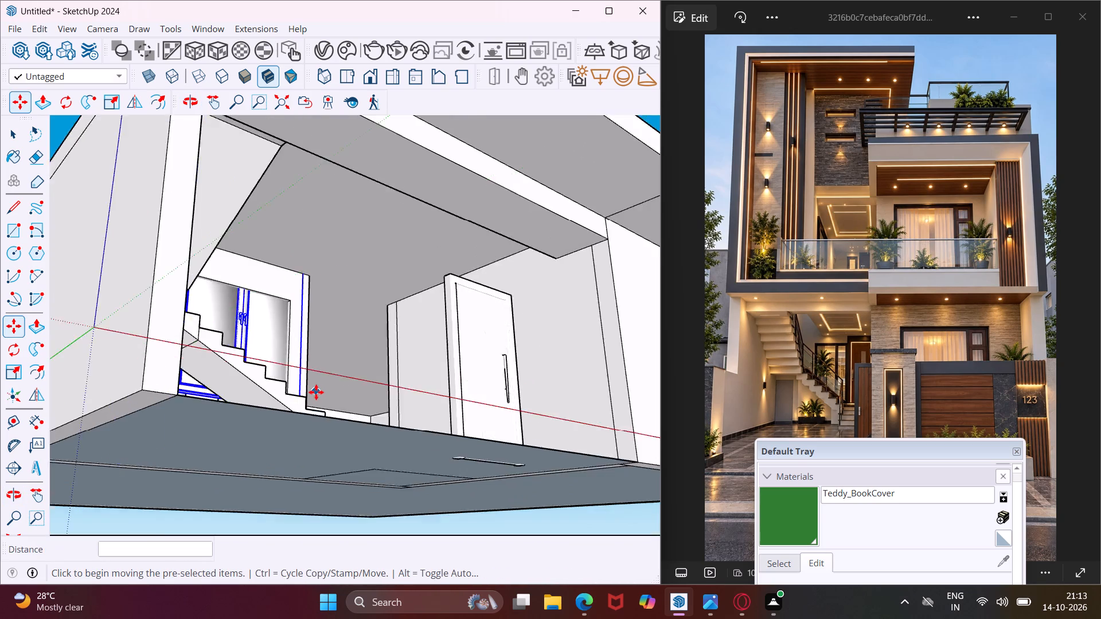
{"action": "scroll", "coordinate": [316, 392], "scroll_direction": "down", "scroll_amount": 2}
{"action": "middle_click_drag", "start_coordinate": [291, 403], "coordinate": [233, 452]}
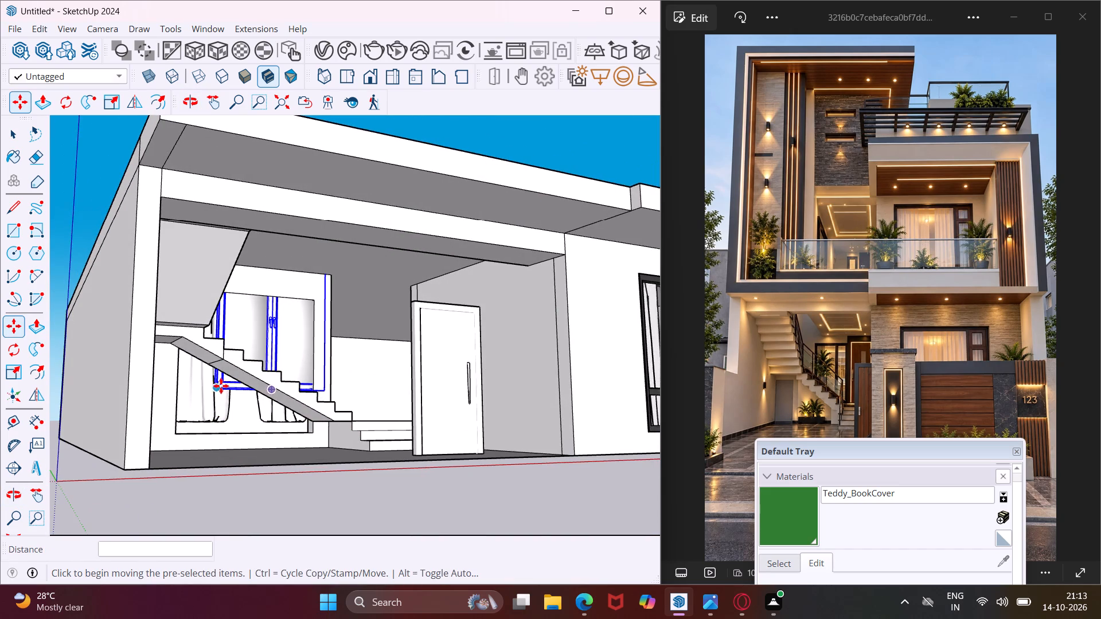
{"action": "scroll", "coordinate": [221, 386], "scroll_direction": "up", "scroll_amount": 12}
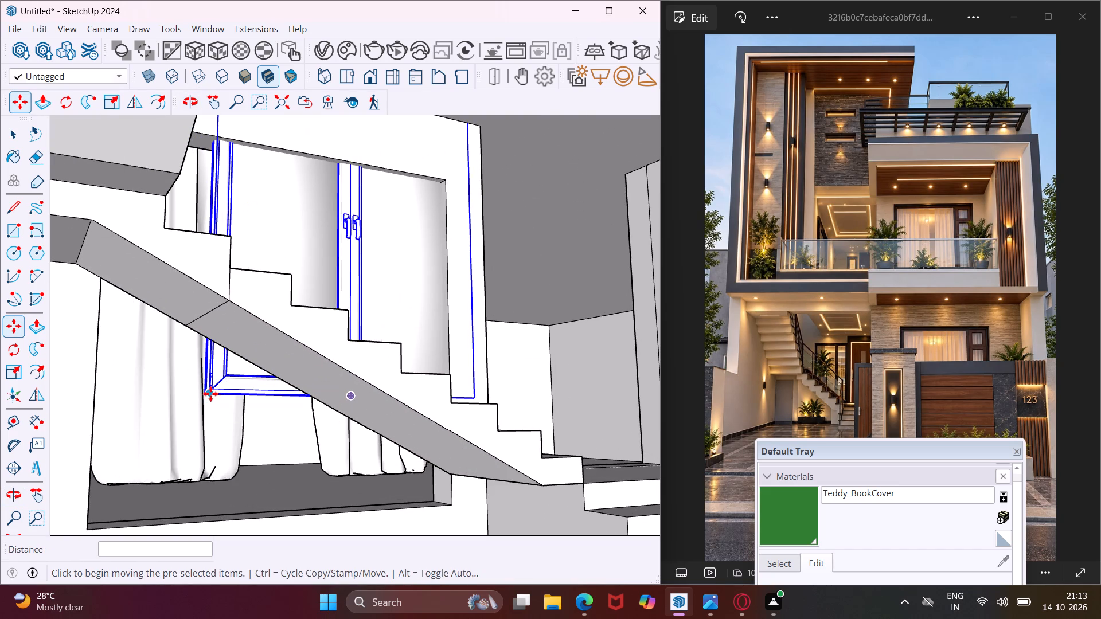
{"action": "left_click", "coordinate": [210, 394]}
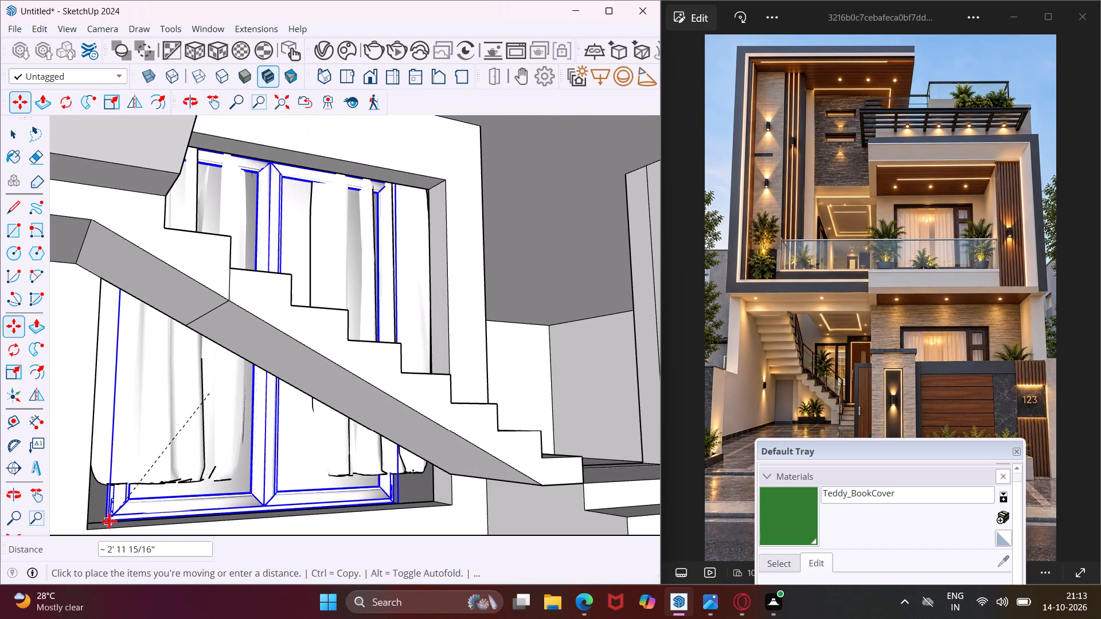
{"action": "left_click", "coordinate": [94, 527]}
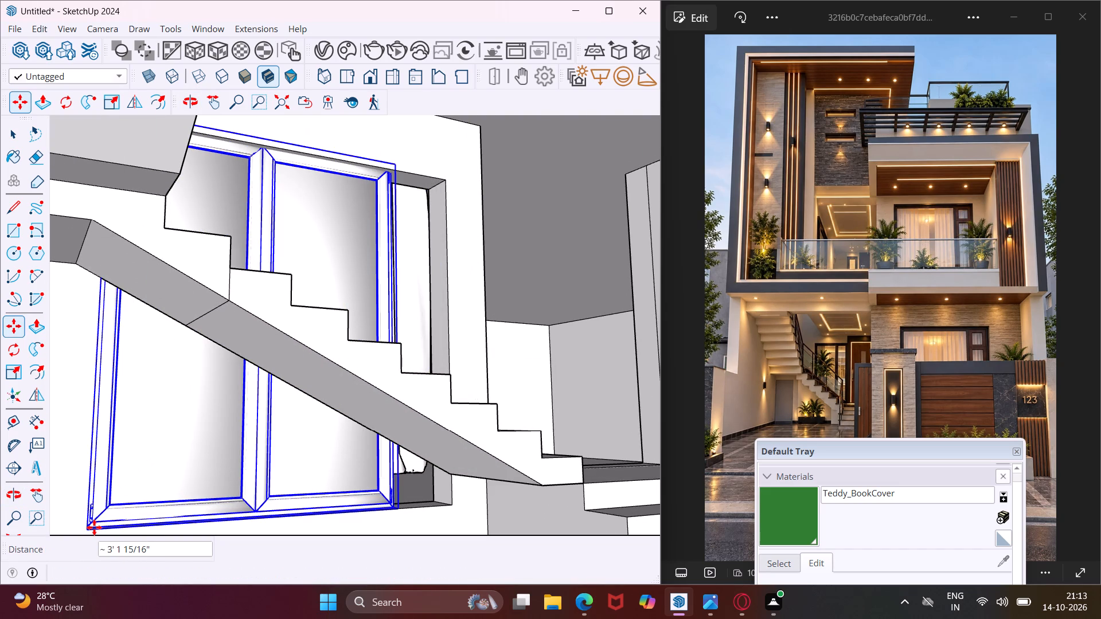
{"action": "key", "text": "Escape"}
Scale the window along the red axis by a factor of about 1.22 so it spans the full width of the opening.
{"action": "key", "text": "space"}
{"action": "left_click", "coordinate": [116, 514]}
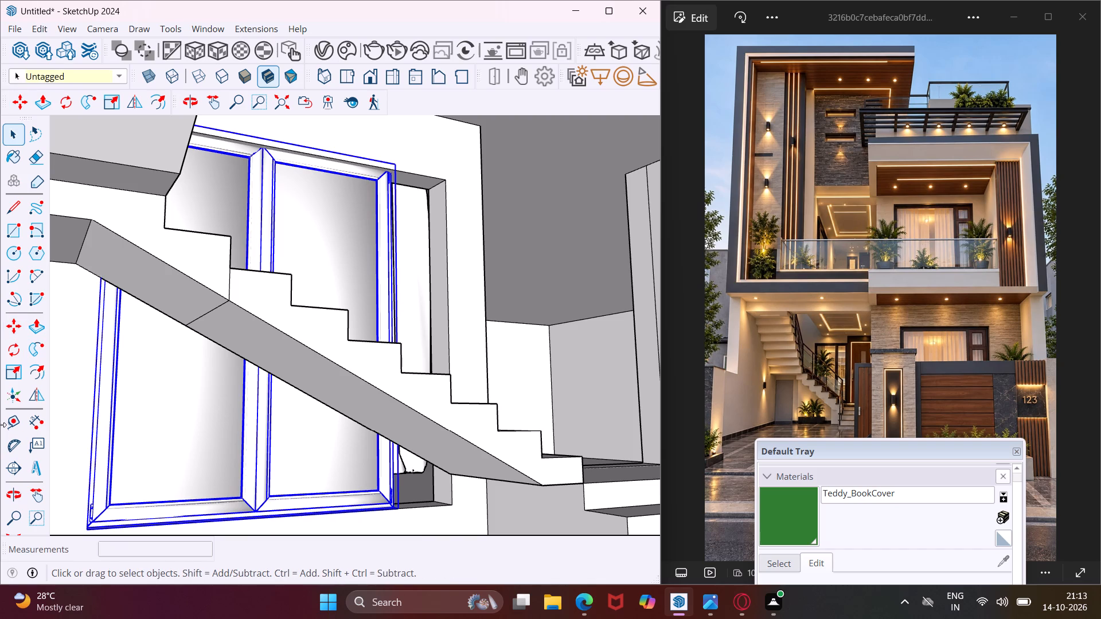
{"action": "left_click", "coordinate": [10, 372]}
{"action": "middle_click_drag", "start_coordinate": [418, 320], "coordinate": [360, 329]}
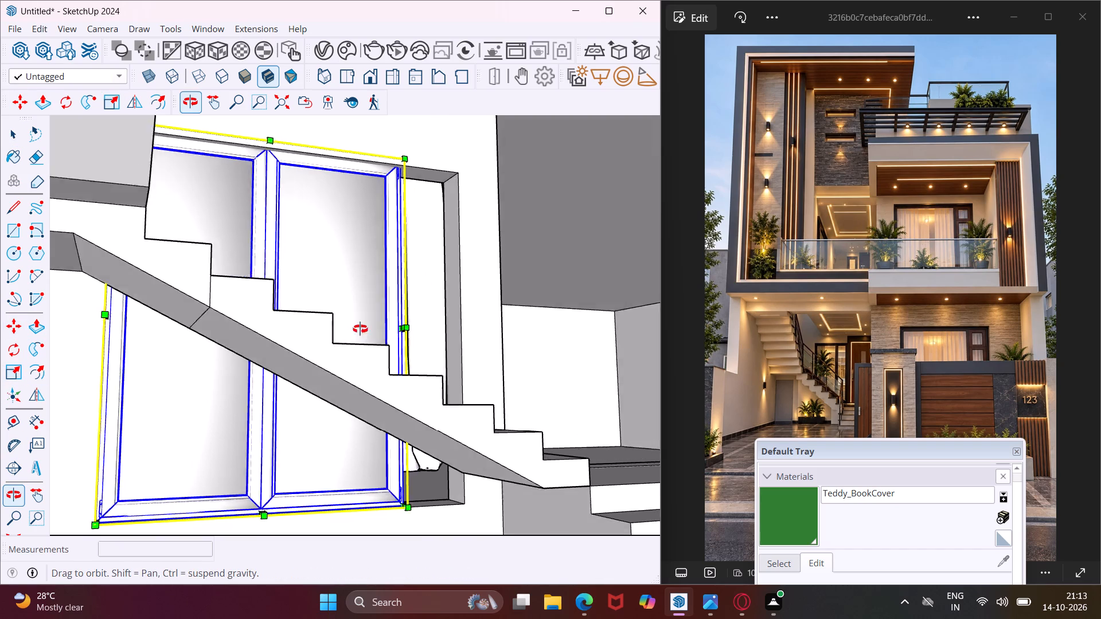
{"action": "middle_click_drag", "start_coordinate": [360, 329], "coordinate": [216, 355]}
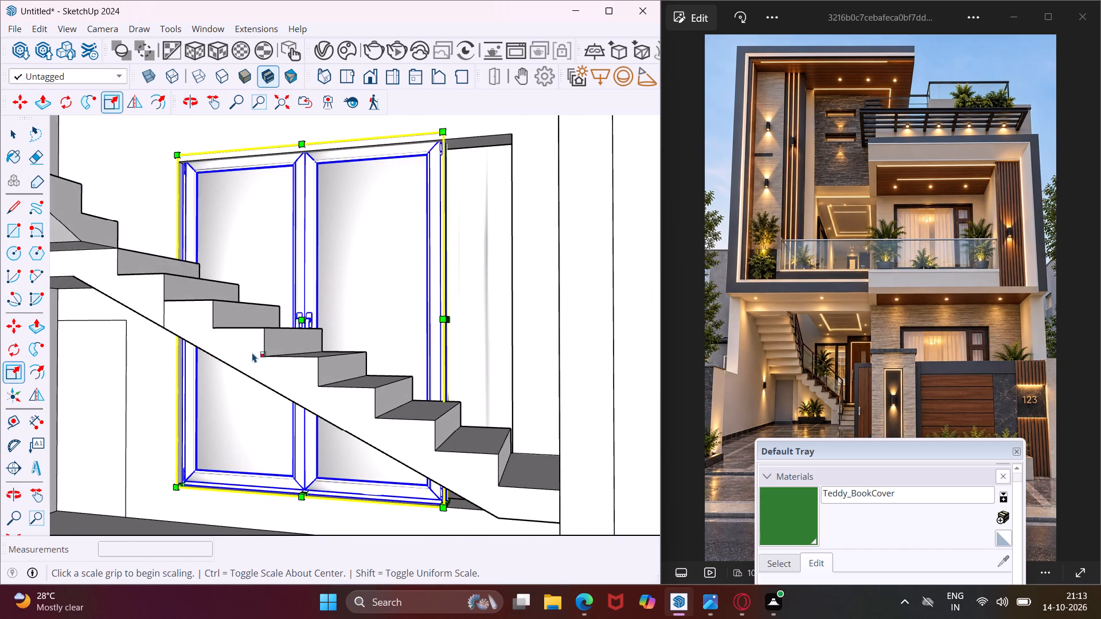
{"action": "scroll", "coordinate": [383, 297], "scroll_direction": "up", "scroll_amount": 9}
{"action": "middle_click_drag", "start_coordinate": [407, 315], "coordinate": [333, 322]}
{"action": "left_click", "coordinate": [542, 362]}
{"action": "scroll", "coordinate": [527, 358], "scroll_direction": "down", "scroll_amount": 6}
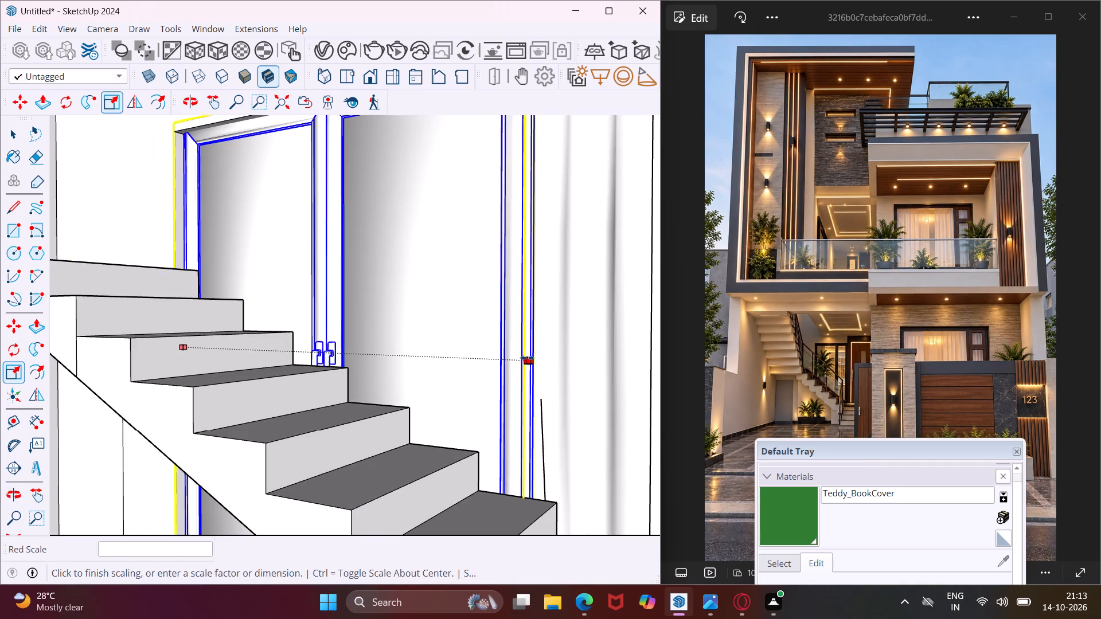
{"action": "scroll", "coordinate": [527, 358], "scroll_direction": "down", "scroll_amount": 5}
{"action": "middle_click_drag", "start_coordinate": [528, 358], "coordinate": [714, 361]}
{"action": "scroll", "coordinate": [606, 346], "scroll_direction": "down", "scroll_amount": 5}
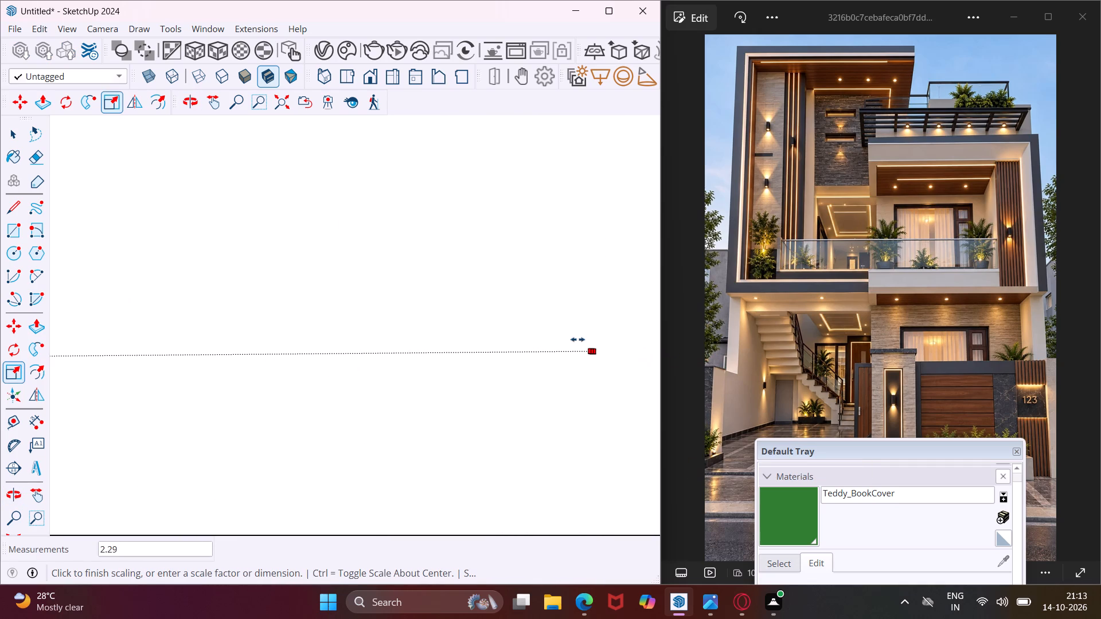
{"action": "scroll", "coordinate": [577, 339], "scroll_direction": "down", "scroll_amount": 20}
{"action": "scroll", "coordinate": [577, 339], "scroll_direction": "down", "scroll_amount": 4}
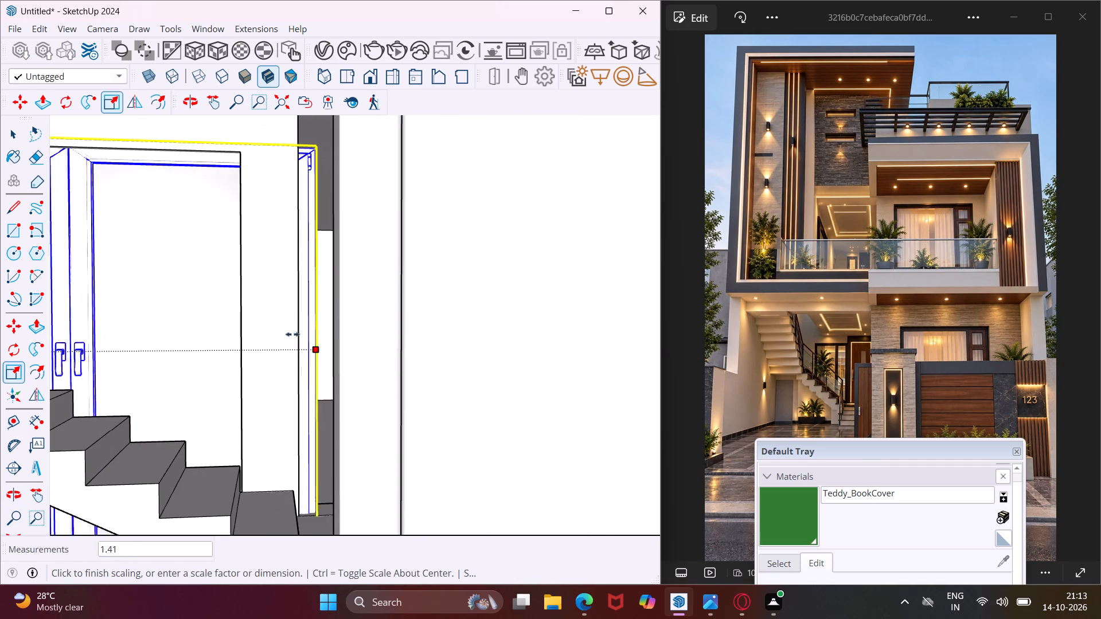
{"action": "left_click", "coordinate": [242, 328]}
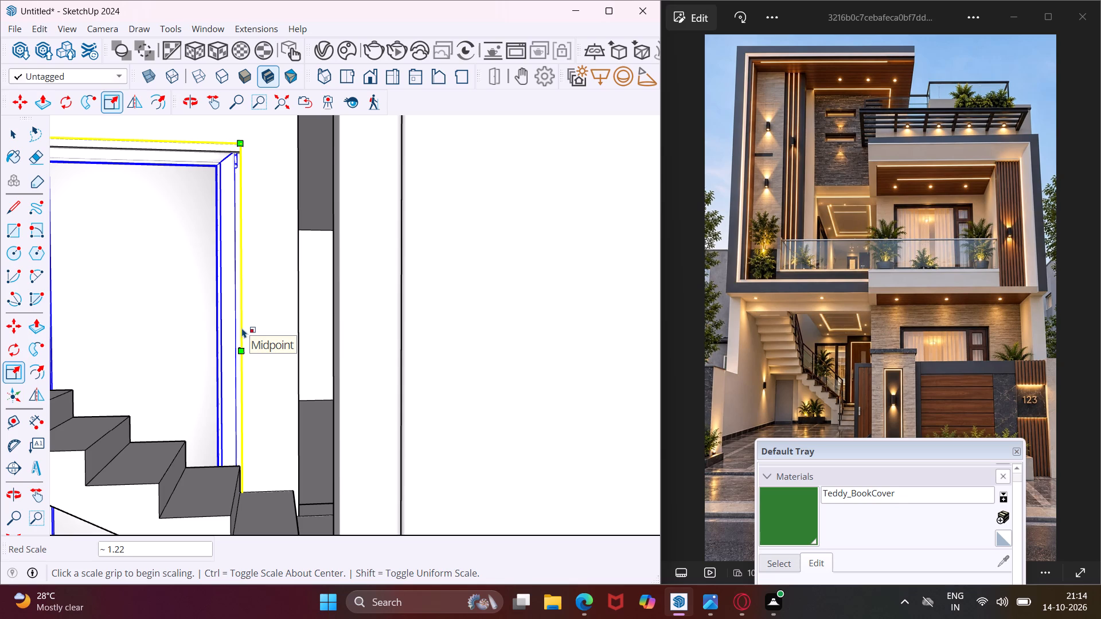
{"action": "middle_click_drag", "start_coordinate": [236, 307], "coordinate": [285, 317]}
{"action": "scroll", "coordinate": [264, 298], "scroll_direction": "down", "scroll_amount": 6}
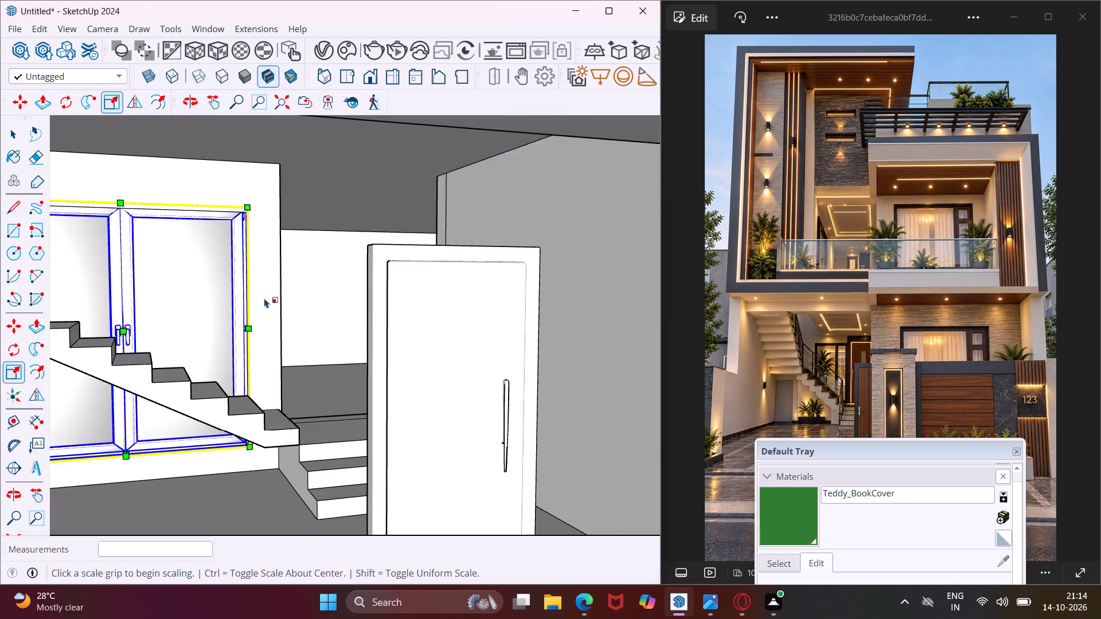
{"action": "scroll", "coordinate": [264, 298], "scroll_direction": "down", "scroll_amount": 4}
{"action": "key", "text": "Escape"}
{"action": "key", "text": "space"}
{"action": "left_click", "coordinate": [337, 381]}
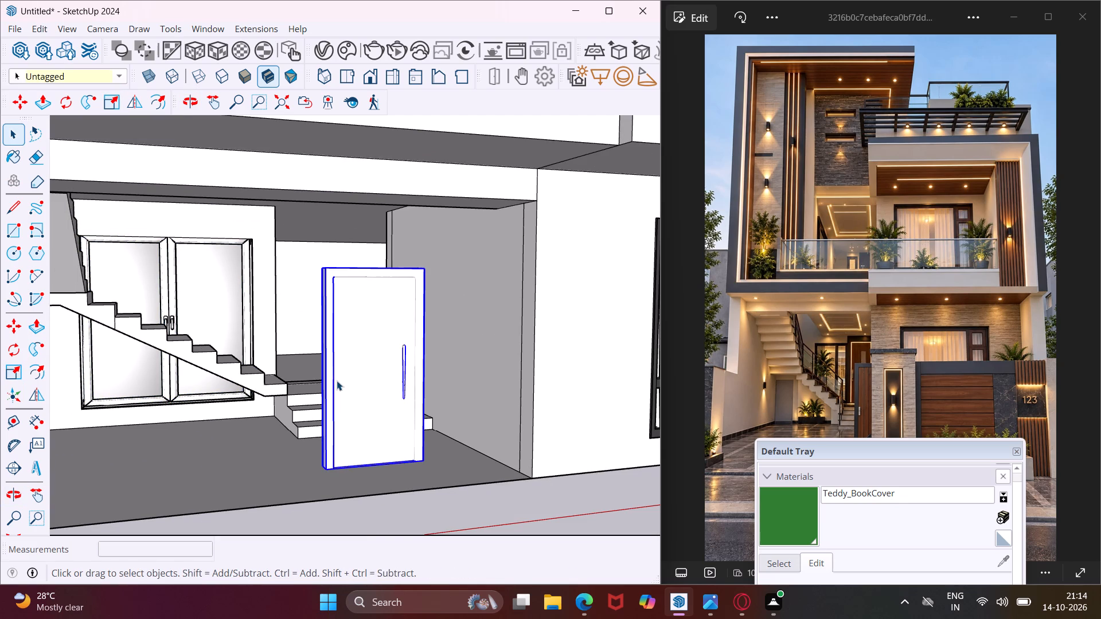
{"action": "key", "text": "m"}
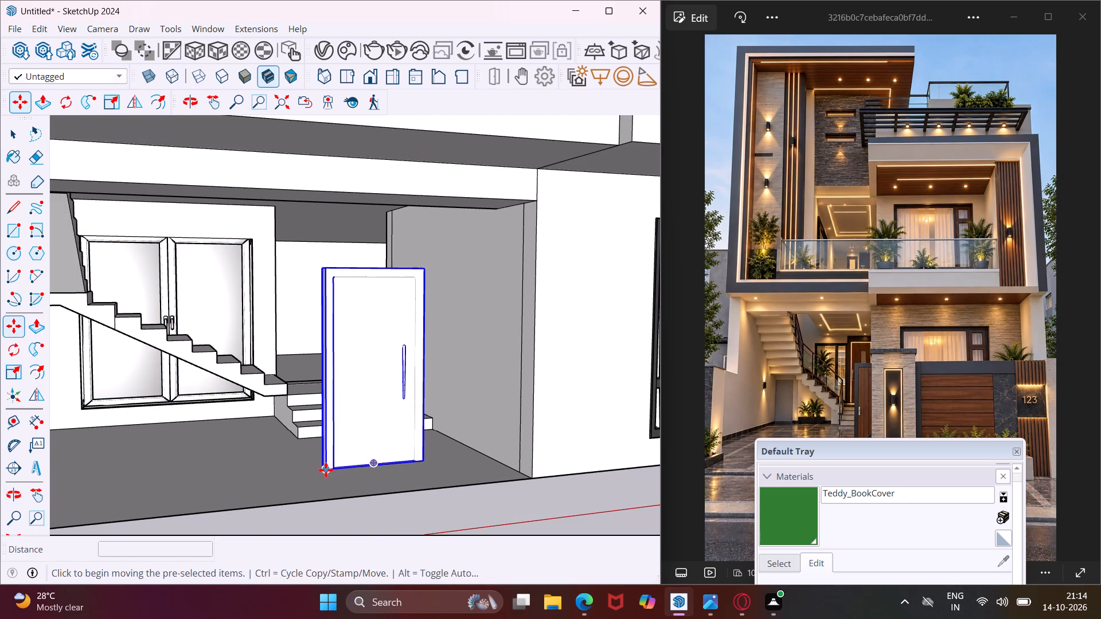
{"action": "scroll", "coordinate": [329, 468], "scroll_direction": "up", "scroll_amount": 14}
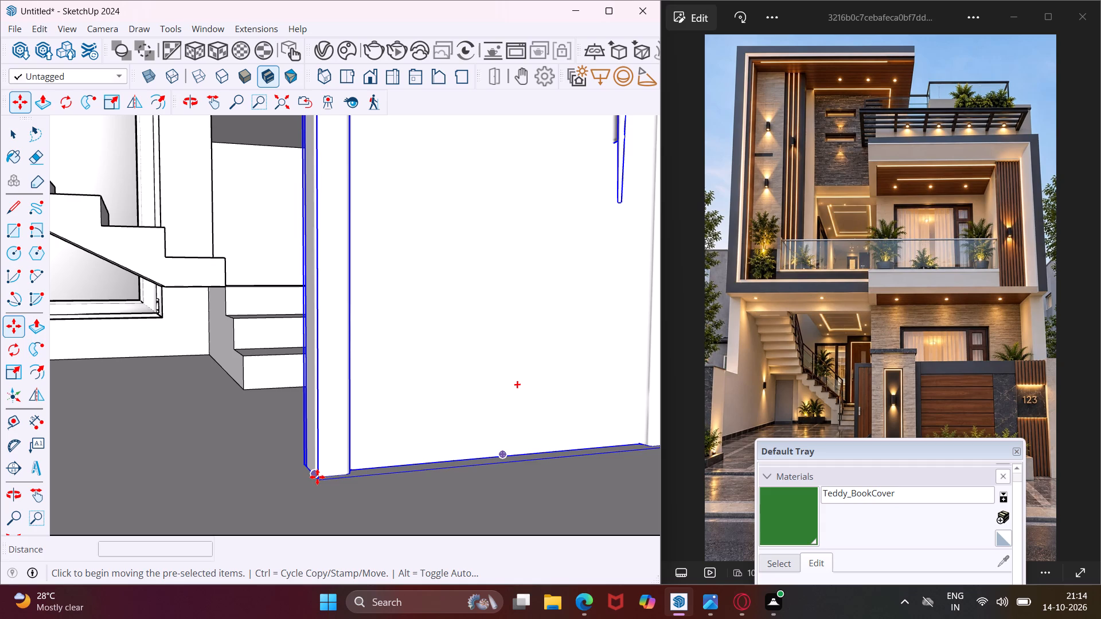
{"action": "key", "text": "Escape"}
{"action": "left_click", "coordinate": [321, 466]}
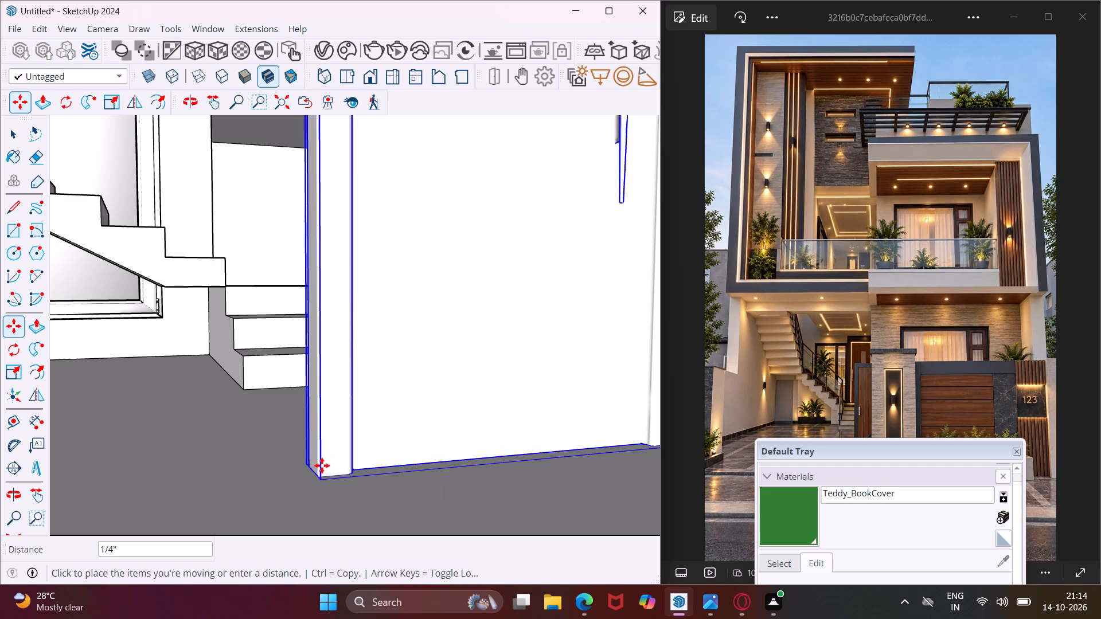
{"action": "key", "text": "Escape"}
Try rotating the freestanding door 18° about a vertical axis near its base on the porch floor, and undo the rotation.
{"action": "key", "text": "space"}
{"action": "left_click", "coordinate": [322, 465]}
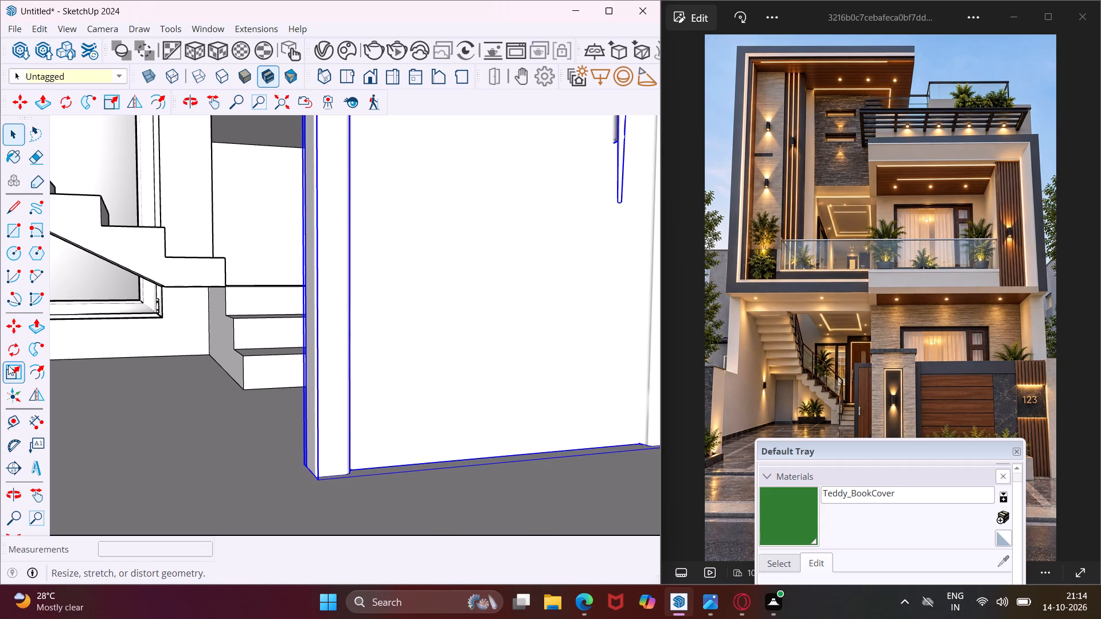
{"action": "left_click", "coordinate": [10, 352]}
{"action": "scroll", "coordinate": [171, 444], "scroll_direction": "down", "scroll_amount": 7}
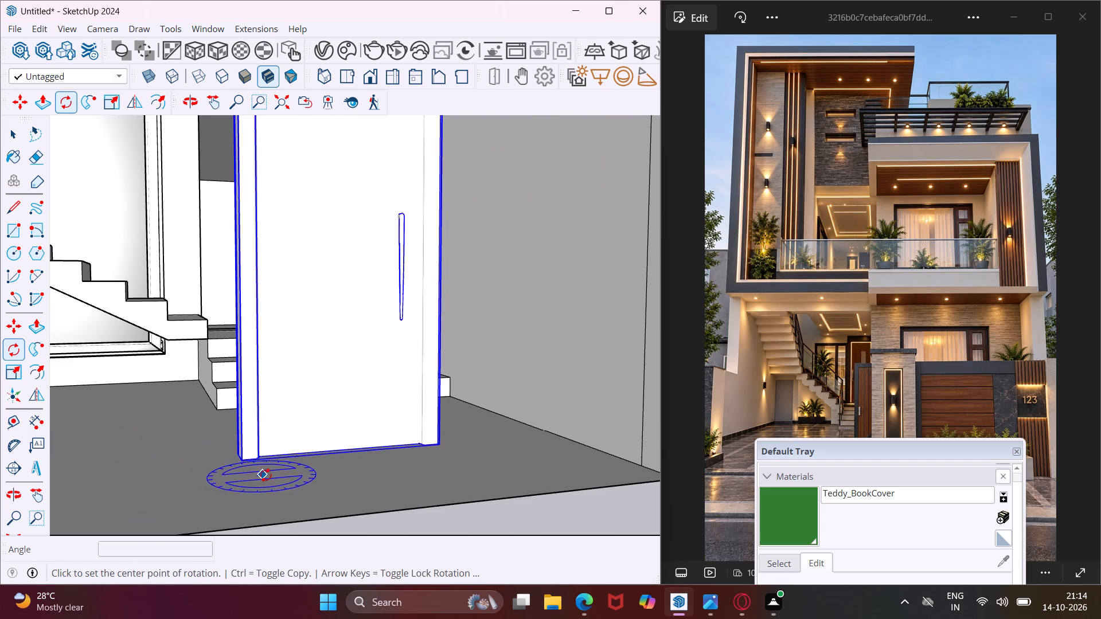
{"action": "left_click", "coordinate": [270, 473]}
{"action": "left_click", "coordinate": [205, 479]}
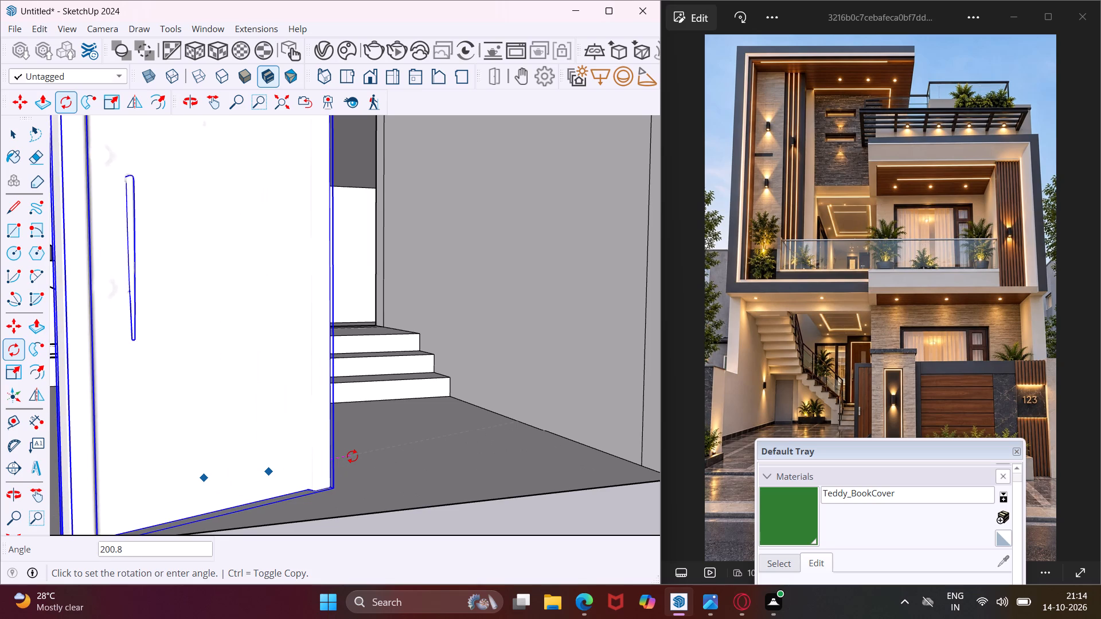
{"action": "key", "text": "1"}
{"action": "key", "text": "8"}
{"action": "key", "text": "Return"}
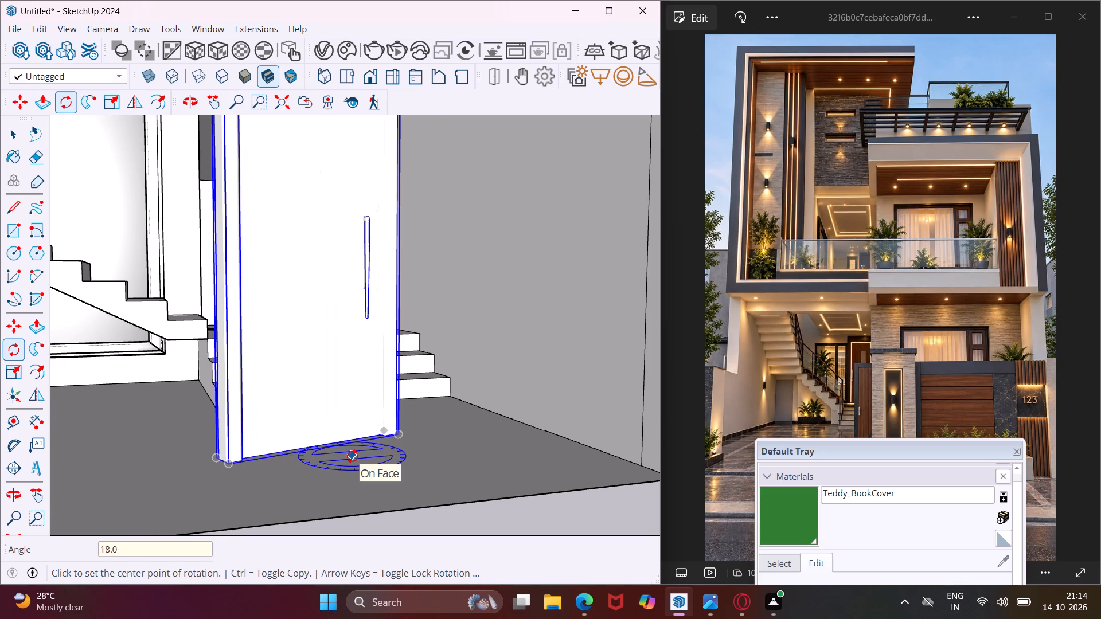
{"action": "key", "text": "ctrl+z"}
Rotate the freestanding door 180° about a vertical axis on the porch floor near its base.
{"action": "left_click", "coordinate": [233, 476]}
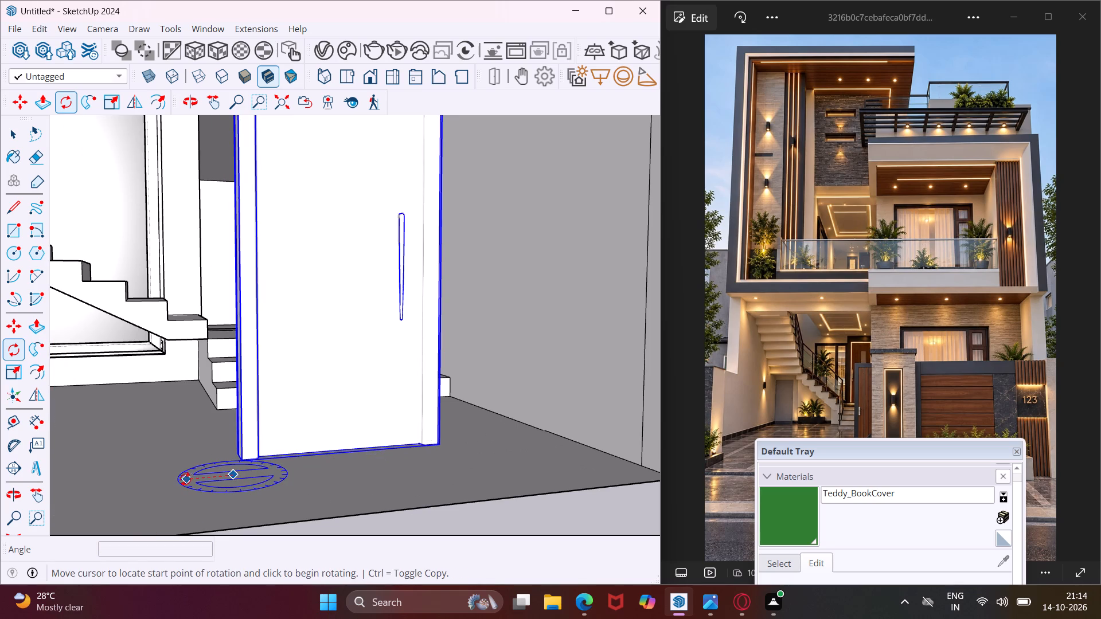
{"action": "left_click", "coordinate": [174, 479]}
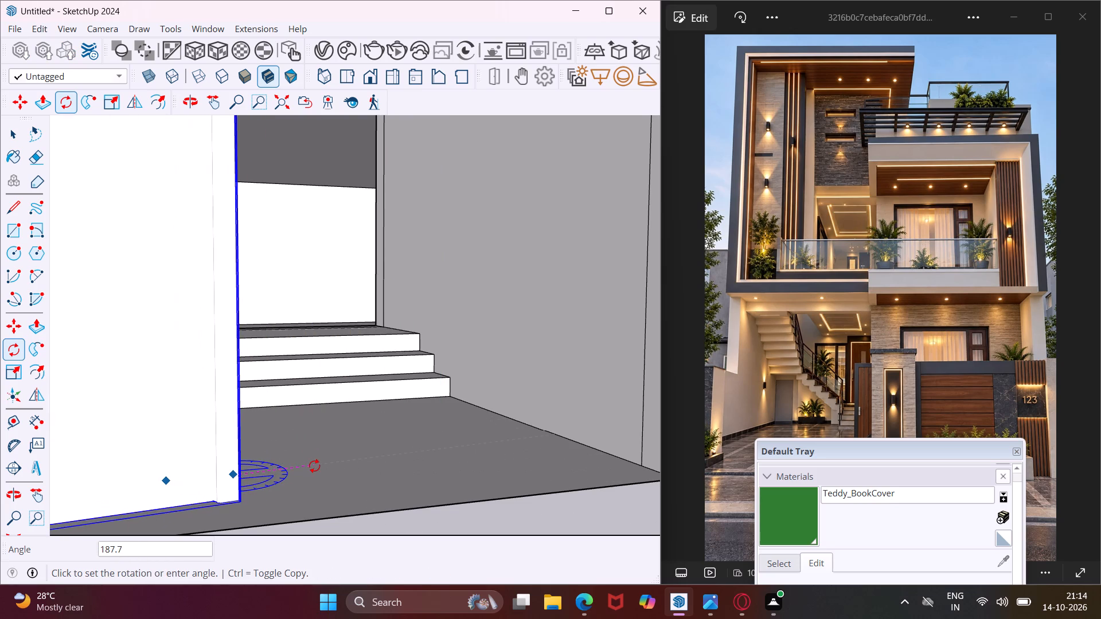
{"action": "left_click", "coordinate": [314, 470]}
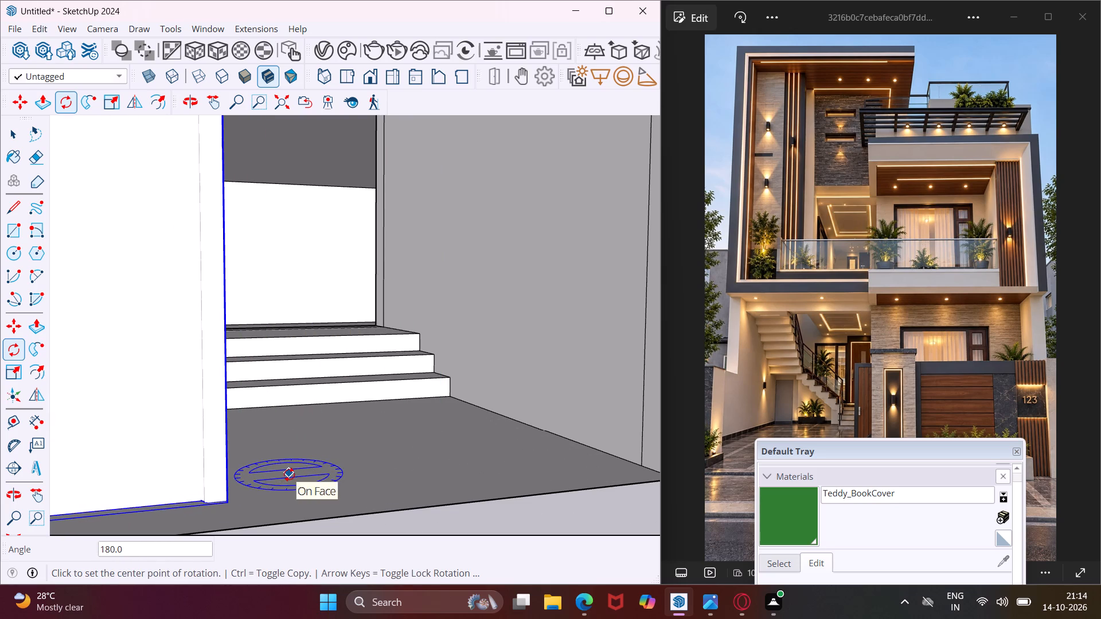
Move the door about 13' 6 3/4" so its bottom outer corner meets the wall corner of the opening on the top step landing.
{"action": "key", "text": "m"}
{"action": "scroll", "coordinate": [229, 499], "scroll_direction": "up", "scroll_amount": 3}
{"action": "left_click", "coordinate": [229, 505]}
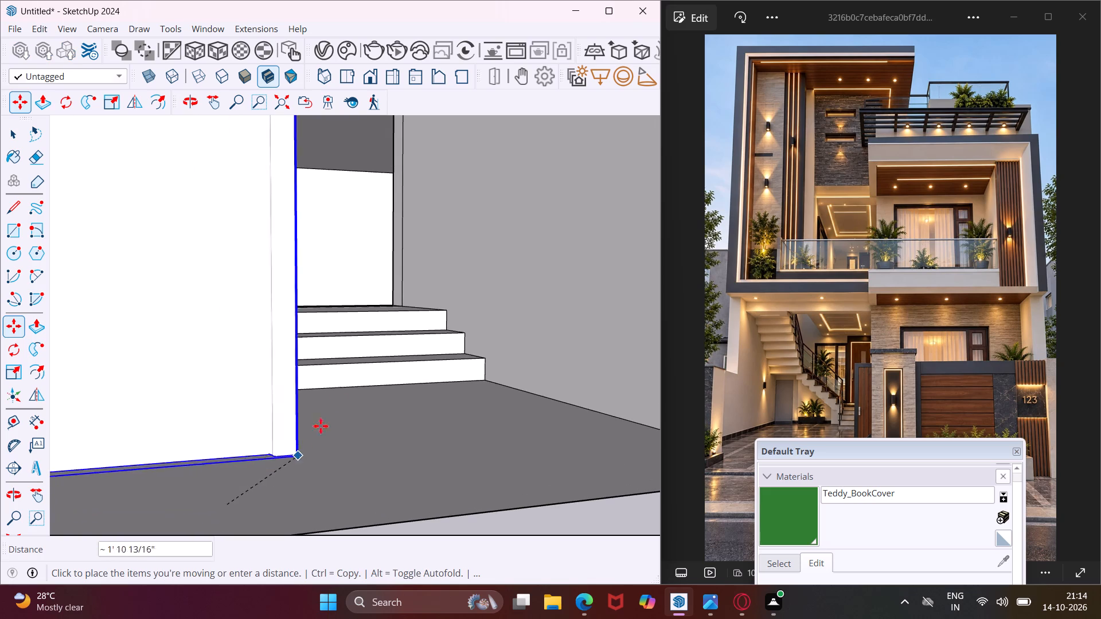
{"action": "scroll", "coordinate": [395, 304], "scroll_direction": "up", "scroll_amount": 9}
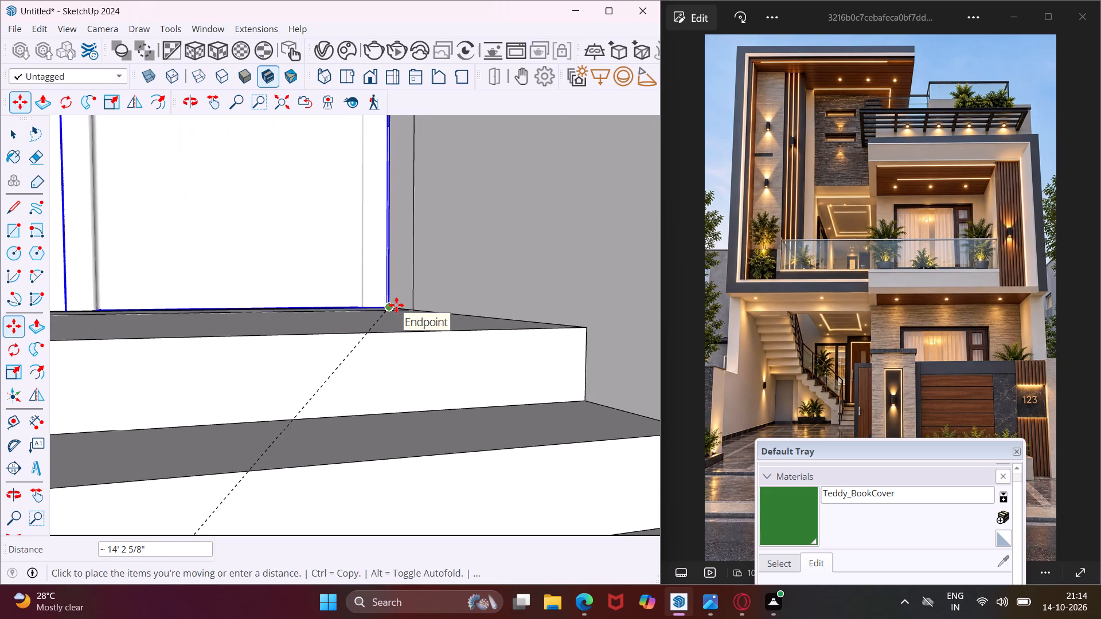
{"action": "scroll", "coordinate": [410, 307], "scroll_direction": "up", "scroll_amount": 6}
{"action": "middle_click_drag", "start_coordinate": [408, 306], "coordinate": [330, 357]}
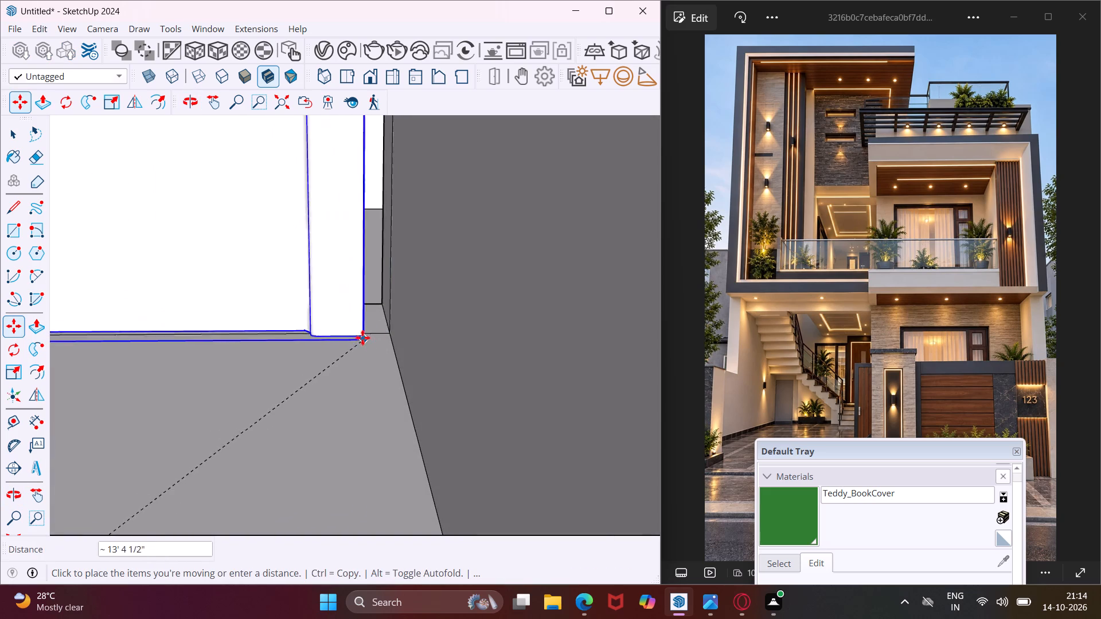
{"action": "left_click", "coordinate": [392, 329]}
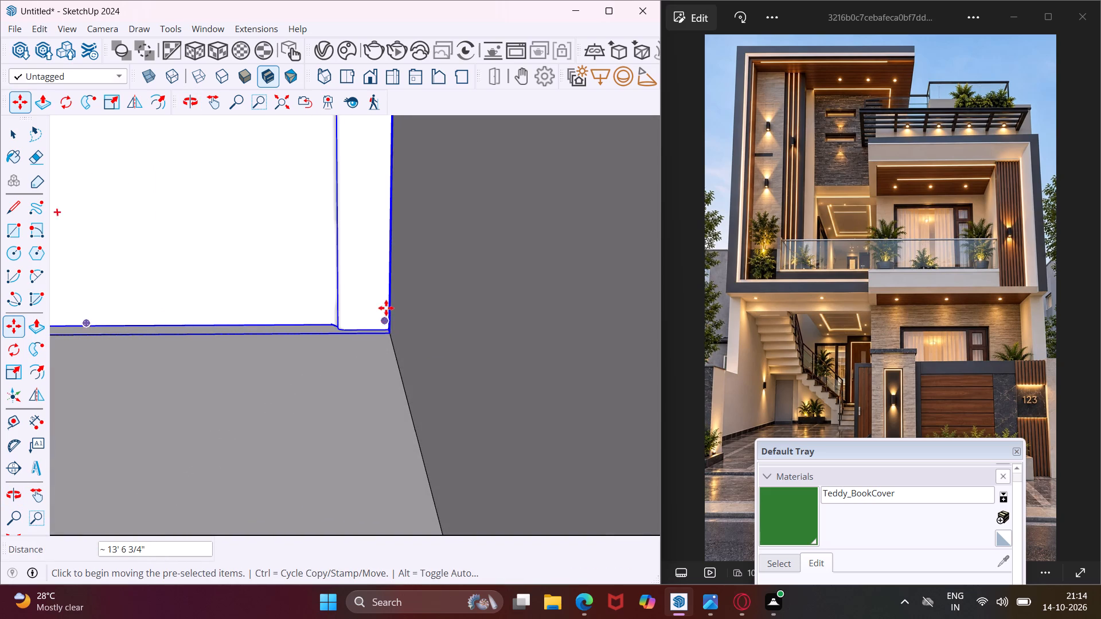
Scale the door along the red axis by a factor of about 1.64 to span the entrance opening above the steps.
{"action": "scroll", "coordinate": [386, 308], "scroll_direction": "down", "scroll_amount": 14}
{"action": "middle_click_drag", "start_coordinate": [324, 283], "coordinate": [360, 284]}
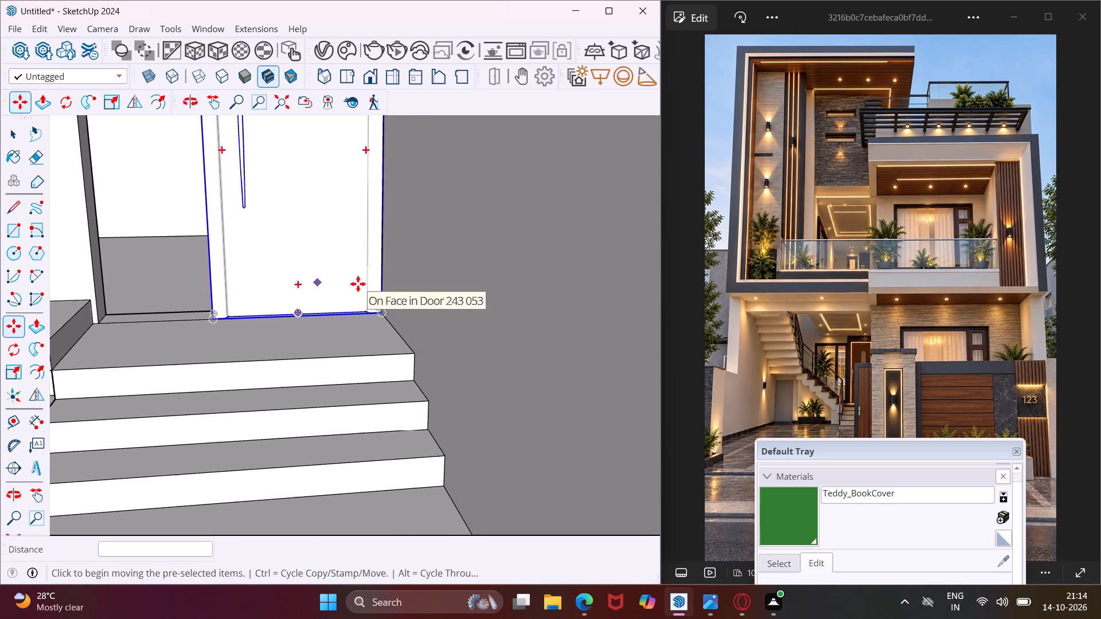
{"action": "left_click", "coordinate": [13, 368]}
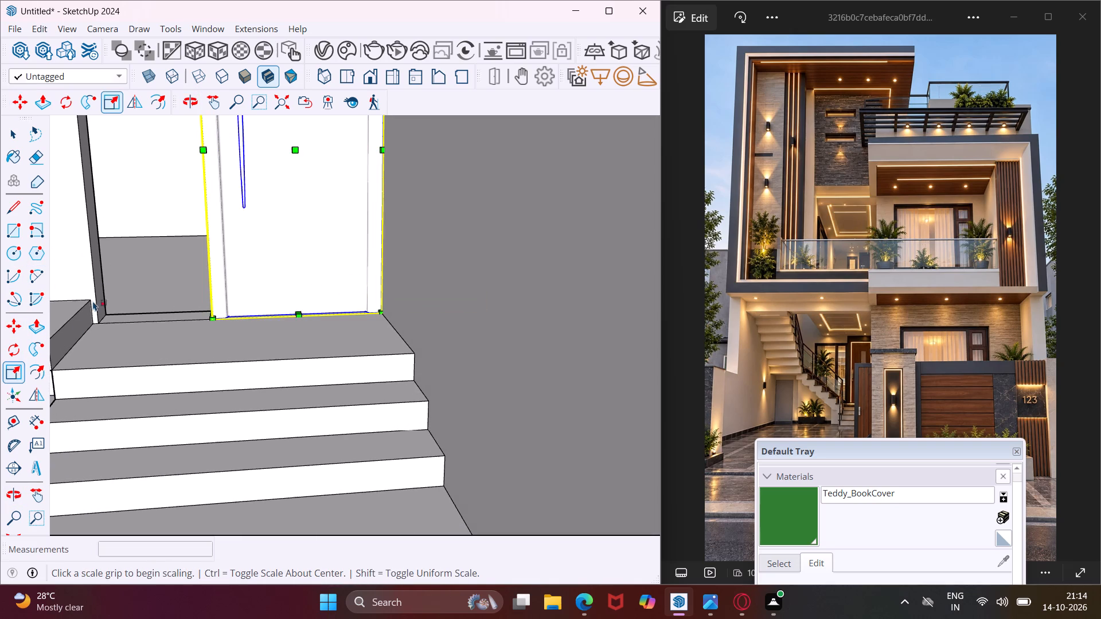
{"action": "middle_click_drag", "start_coordinate": [208, 146], "coordinate": [338, 159]}
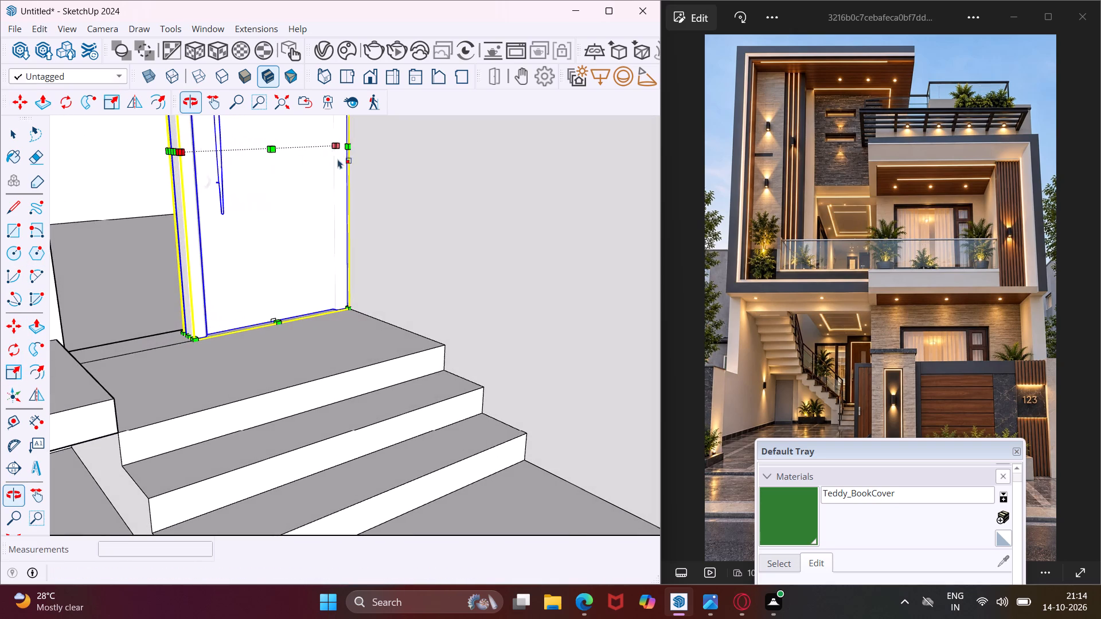
{"action": "scroll", "coordinate": [167, 155], "scroll_direction": "up", "scroll_amount": 4}
{"action": "scroll", "coordinate": [167, 155], "scroll_direction": "down", "scroll_amount": 2}
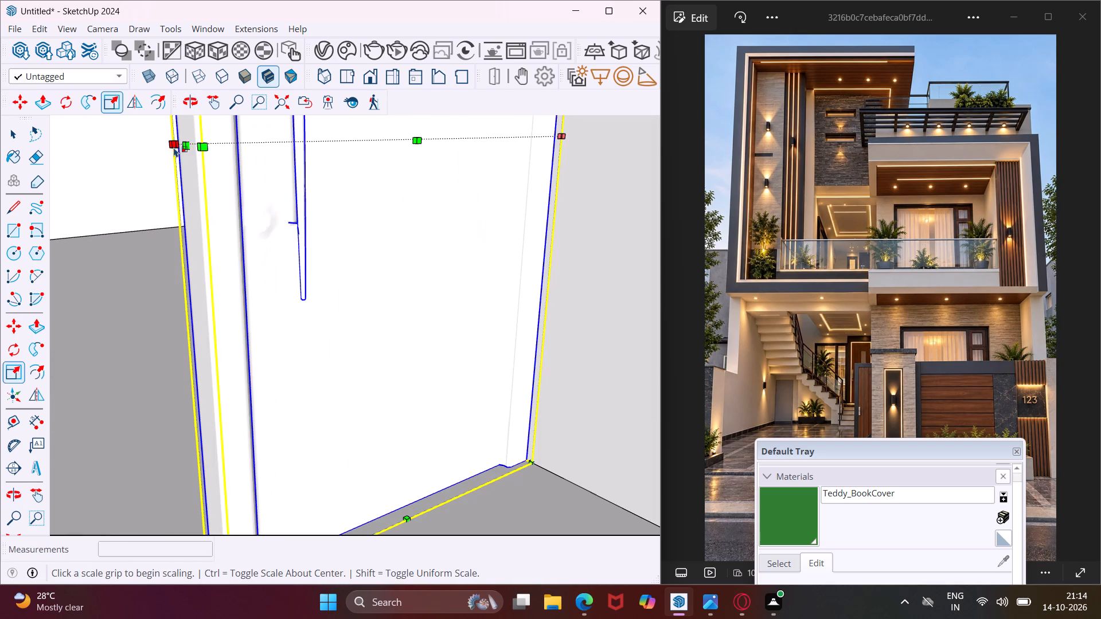
{"action": "left_click", "coordinate": [183, 146]}
{"action": "scroll", "coordinate": [167, 148], "scroll_direction": "down", "scroll_amount": 11}
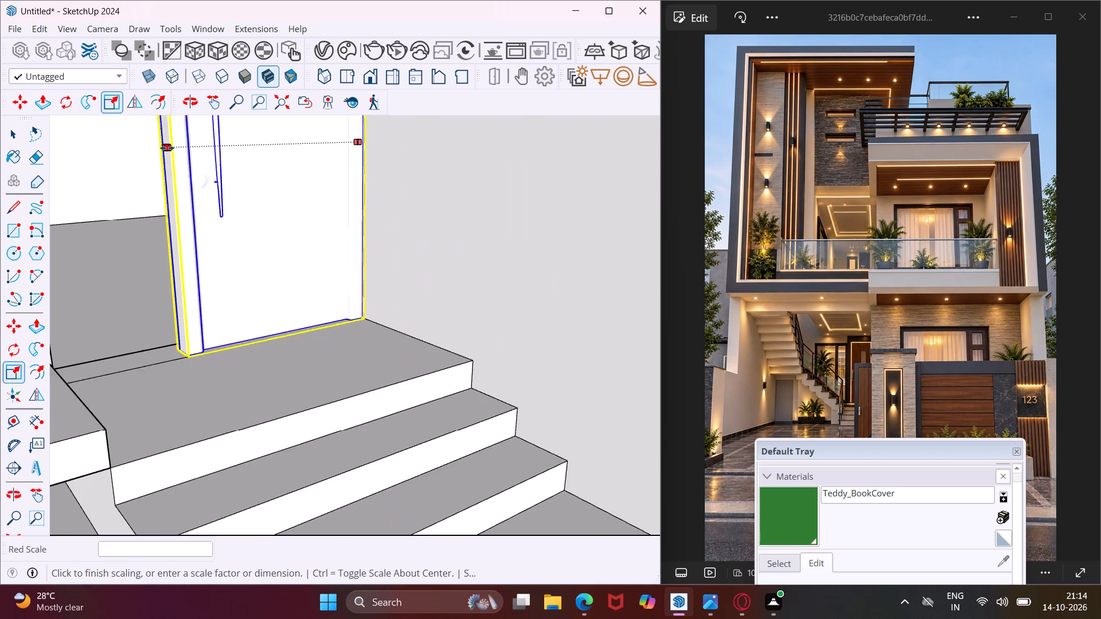
{"action": "scroll", "coordinate": [167, 148], "scroll_direction": "down", "scroll_amount": 4}
{"action": "left_click", "coordinate": [84, 171]}
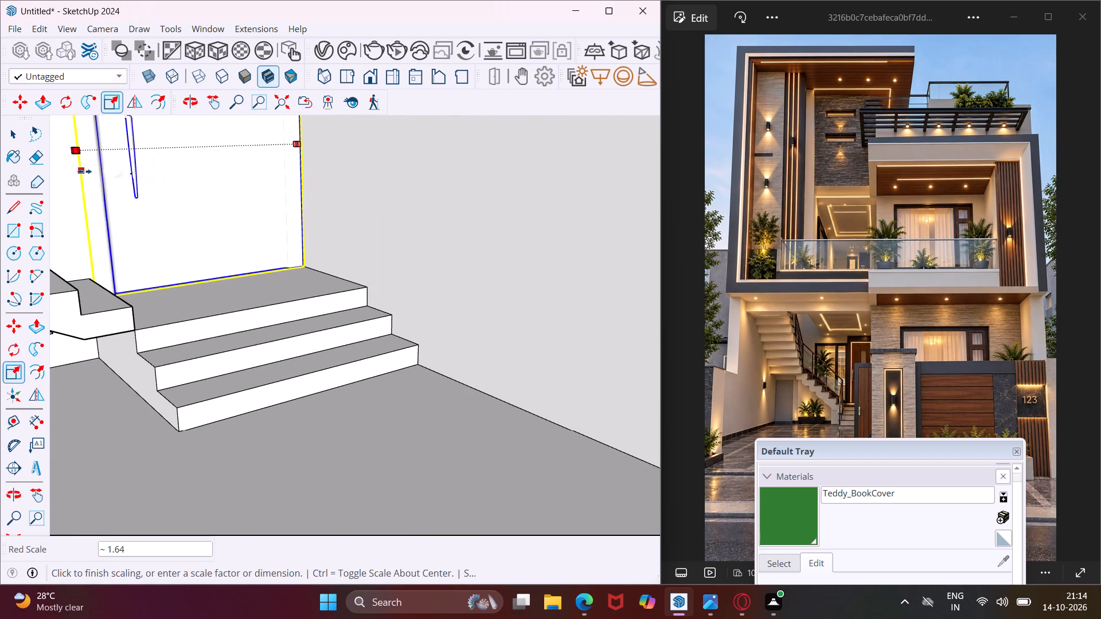
Scale the door along the blue axis by a factor of about 1.23 so its top reaches the porch ceiling.
{"action": "middle_click_drag", "start_coordinate": [147, 168], "coordinate": [121, 197]}
{"action": "scroll", "coordinate": [119, 195], "scroll_direction": "down", "scroll_amount": 10}
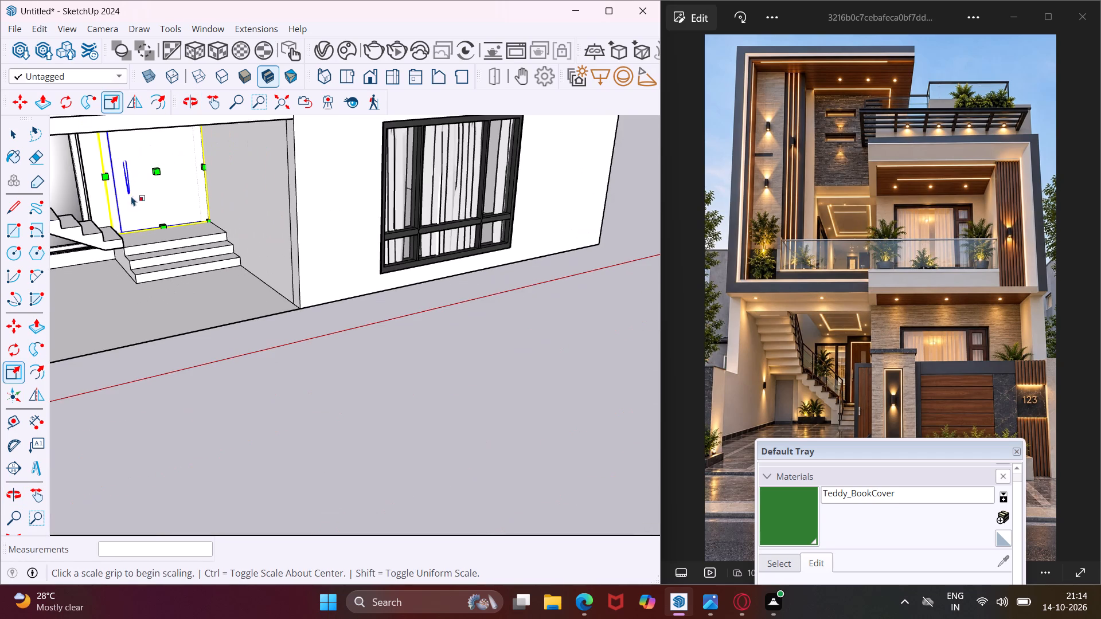
{"action": "middle_click_drag", "start_coordinate": [133, 196], "coordinate": [138, 133]}
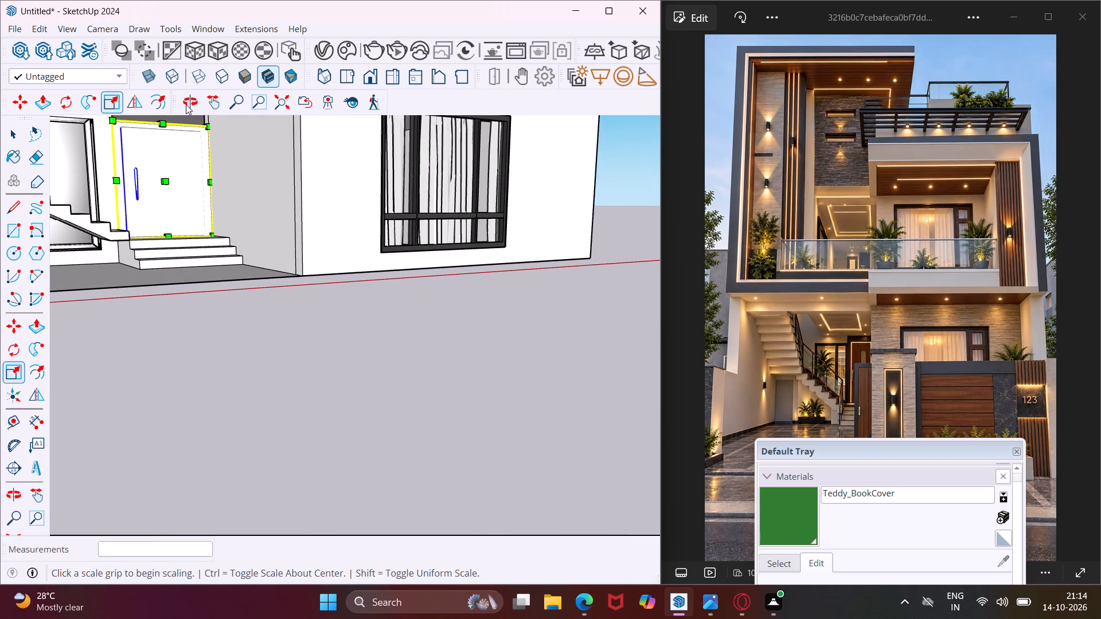
{"action": "left_click", "coordinate": [209, 95]}
{"action": "left_click_drag", "start_coordinate": [213, 165], "coordinate": [225, 232]}
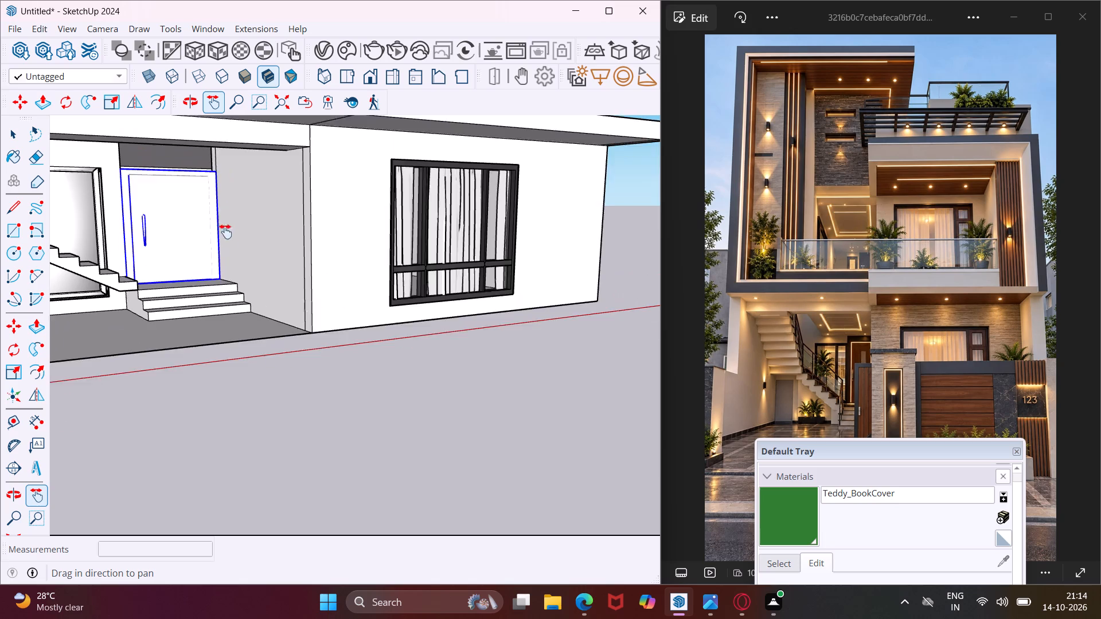
{"action": "left_click_drag", "start_coordinate": [225, 232], "coordinate": [240, 288]}
{"action": "scroll", "coordinate": [213, 275], "scroll_direction": "up", "scroll_amount": 7}
{"action": "middle_click_drag", "start_coordinate": [212, 272], "coordinate": [231, 245]}
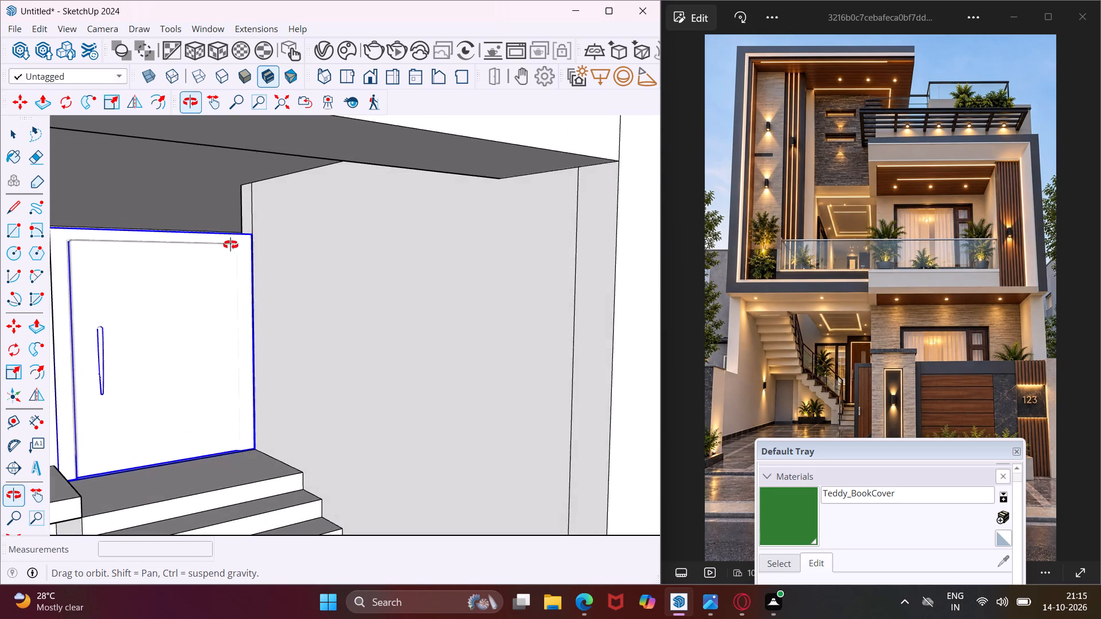
{"action": "middle_click_drag", "start_coordinate": [231, 245], "coordinate": [231, 244]}
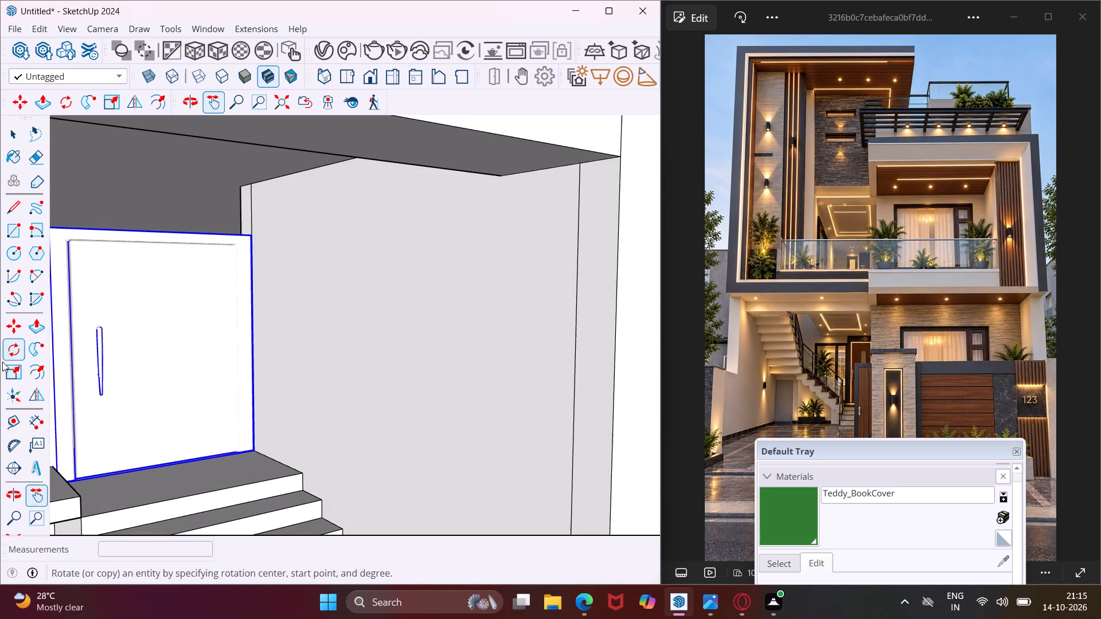
{"action": "left_click", "coordinate": [2, 370]}
{"action": "scroll", "coordinate": [154, 226], "scroll_direction": "up", "scroll_amount": 4}
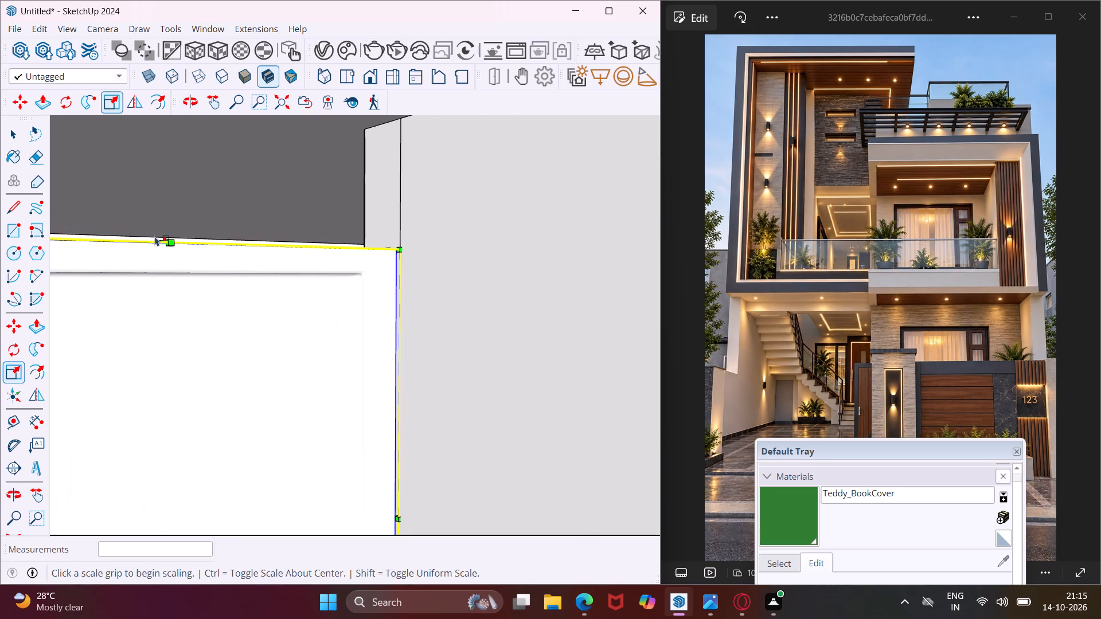
{"action": "left_click", "coordinate": [161, 241]}
{"action": "scroll", "coordinate": [159, 214], "scroll_direction": "down", "scroll_amount": 7}
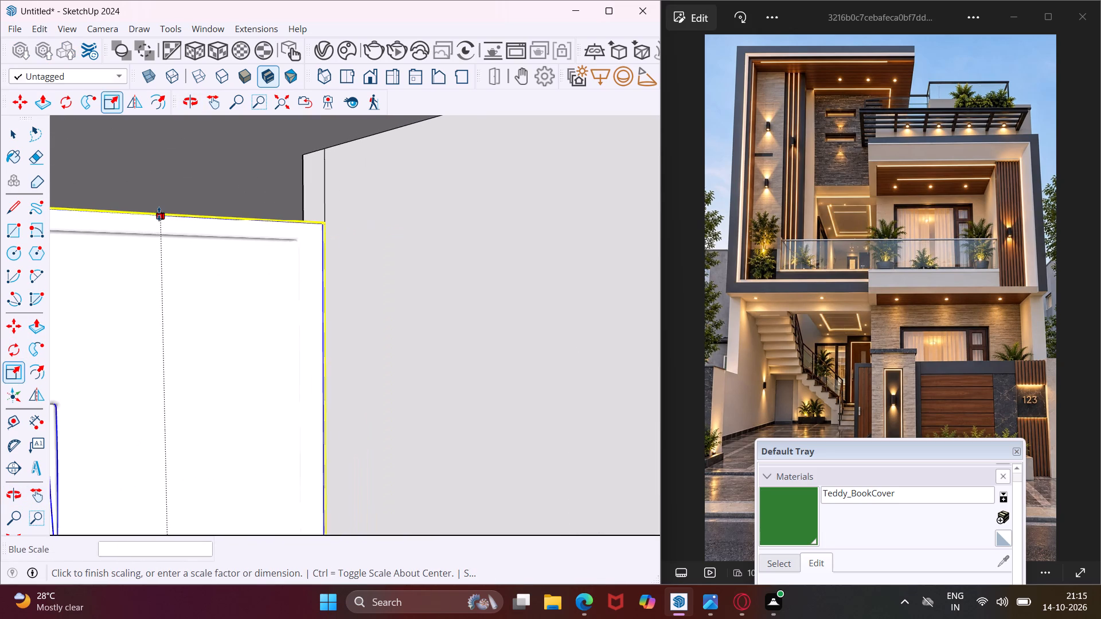
{"action": "scroll", "coordinate": [159, 214], "scroll_direction": "down", "scroll_amount": 1}
{"action": "left_click", "coordinate": [179, 138]}
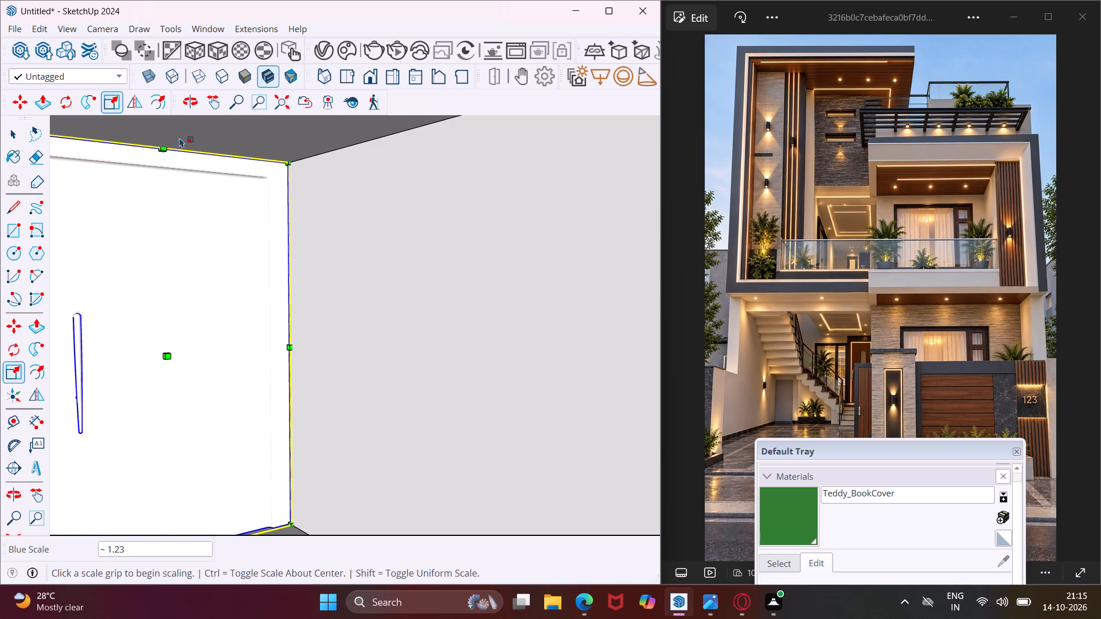
{"action": "key", "text": "Escape"}
{"action": "key", "text": "space"}
Examine the front of the porch with the fitted door, the staircase and the window beneath it.
{"action": "scroll", "coordinate": [213, 190], "scroll_direction": "down", "scroll_amount": 11}
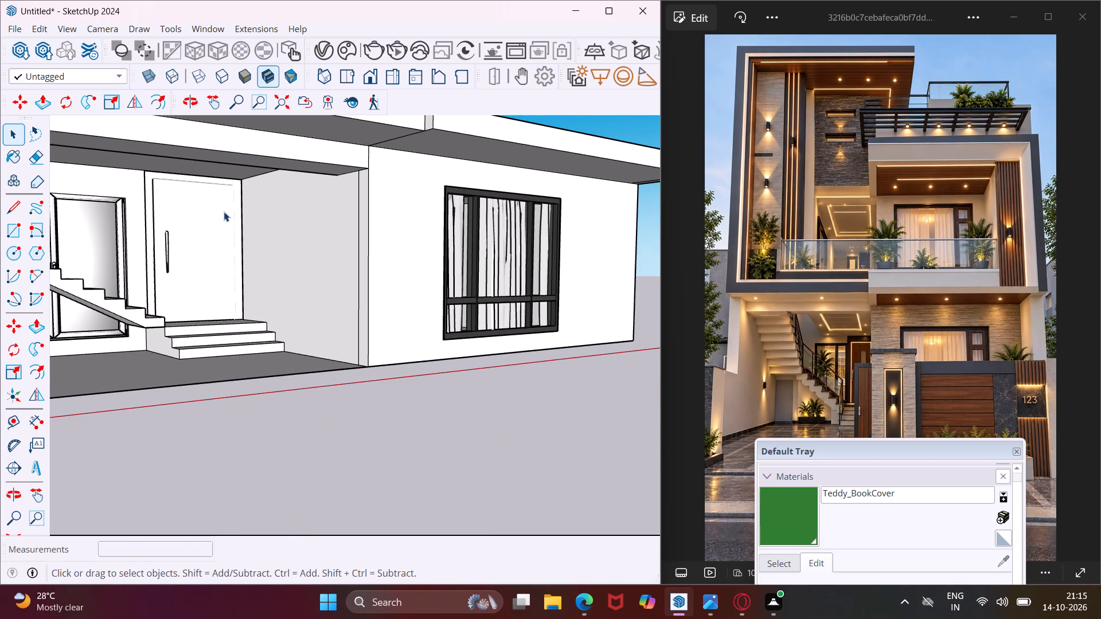
{"action": "middle_click_drag", "start_coordinate": [224, 211], "coordinate": [142, 238]}
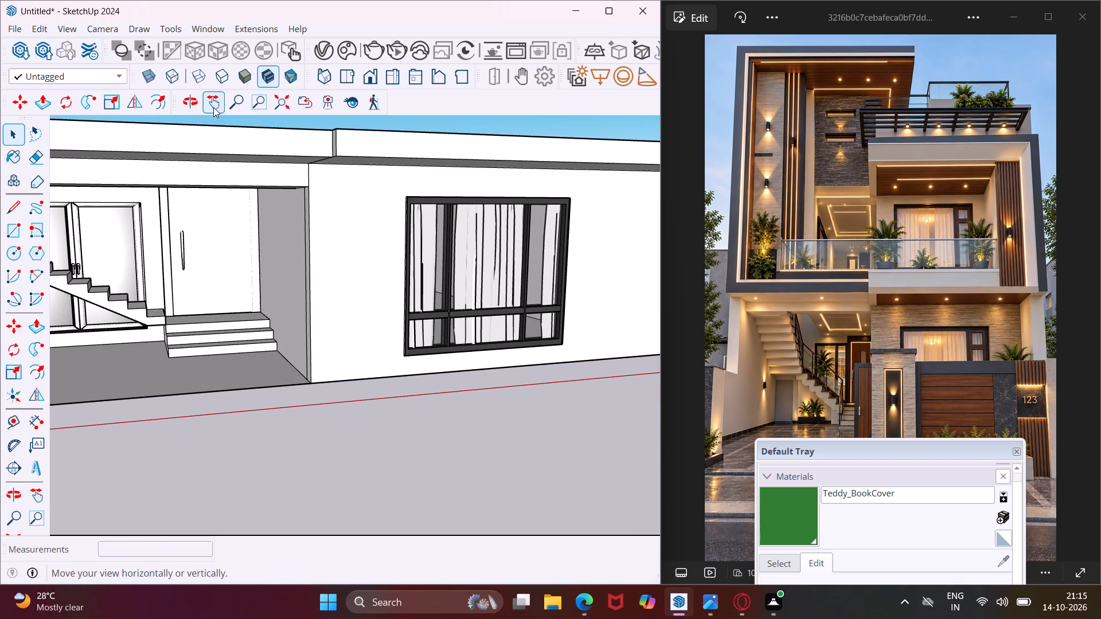
{"action": "left_click", "coordinate": [213, 108]}
{"action": "left_click_drag", "start_coordinate": [196, 219], "coordinate": [381, 226]}
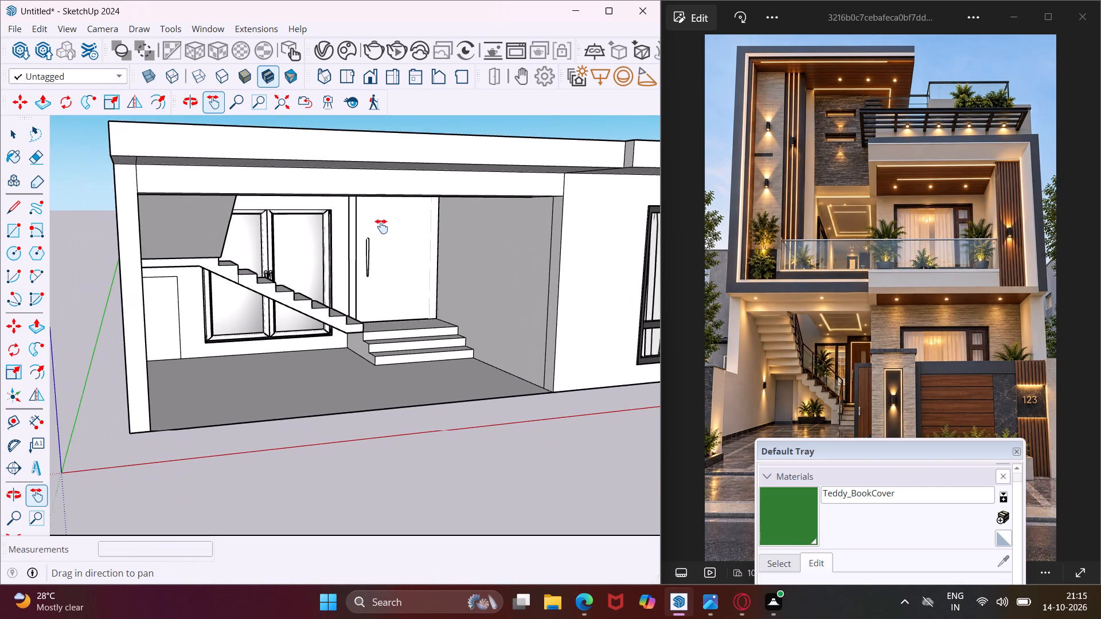
{"action": "left_click_drag", "start_coordinate": [381, 226], "coordinate": [384, 222]}
{"action": "middle_click_drag", "start_coordinate": [368, 210], "coordinate": [313, 206]}
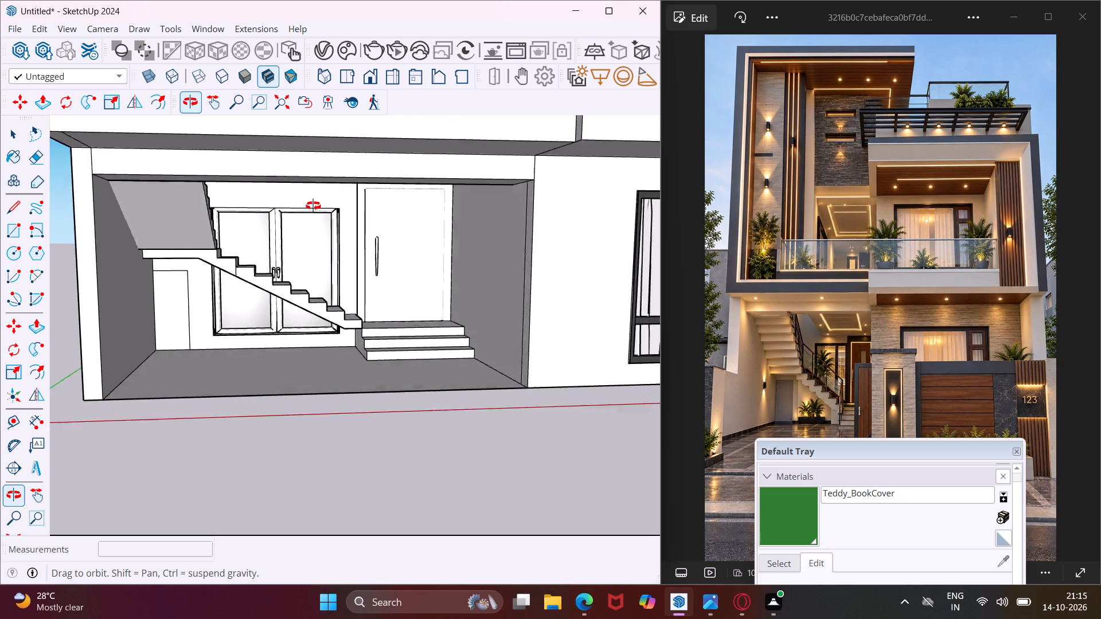
Place a guide on the roof slab 9" inside its side edge above the porch, parallel to the green axis.
{"action": "middle_click_drag", "start_coordinate": [313, 206], "coordinate": [263, 297]}
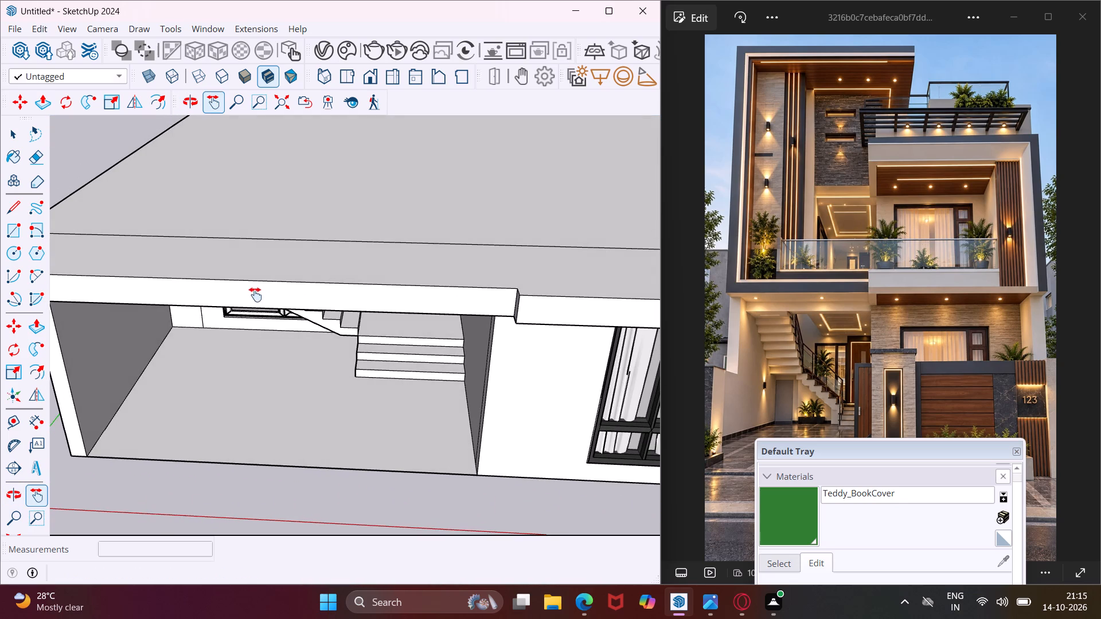
{"action": "key", "text": "Escape"}
{"action": "key", "text": "space"}
{"action": "scroll", "coordinate": [278, 250], "scroll_direction": "down", "scroll_amount": 4}
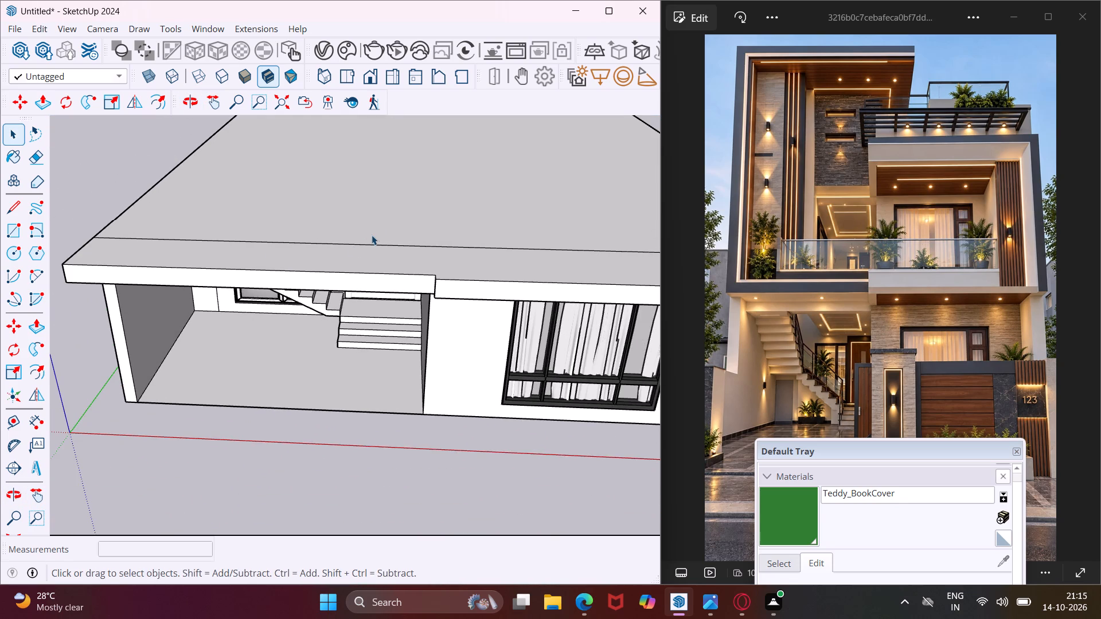
{"action": "middle_click_drag", "start_coordinate": [372, 235], "coordinate": [321, 237]}
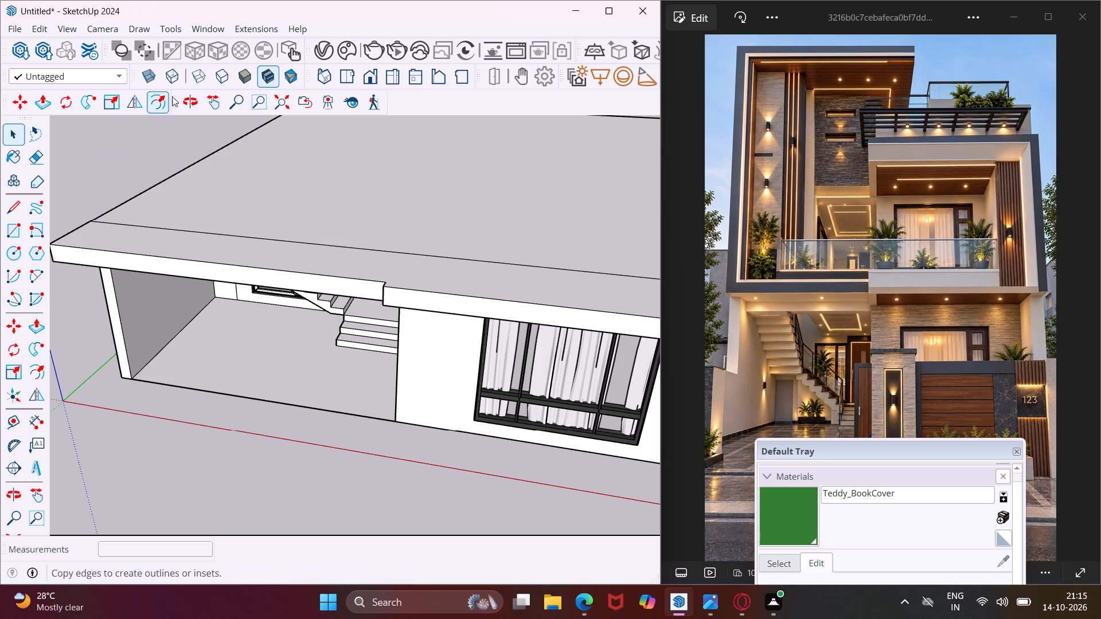
{"action": "left_click", "coordinate": [208, 102]}
{"action": "left_click_drag", "start_coordinate": [315, 178], "coordinate": [271, 324]}
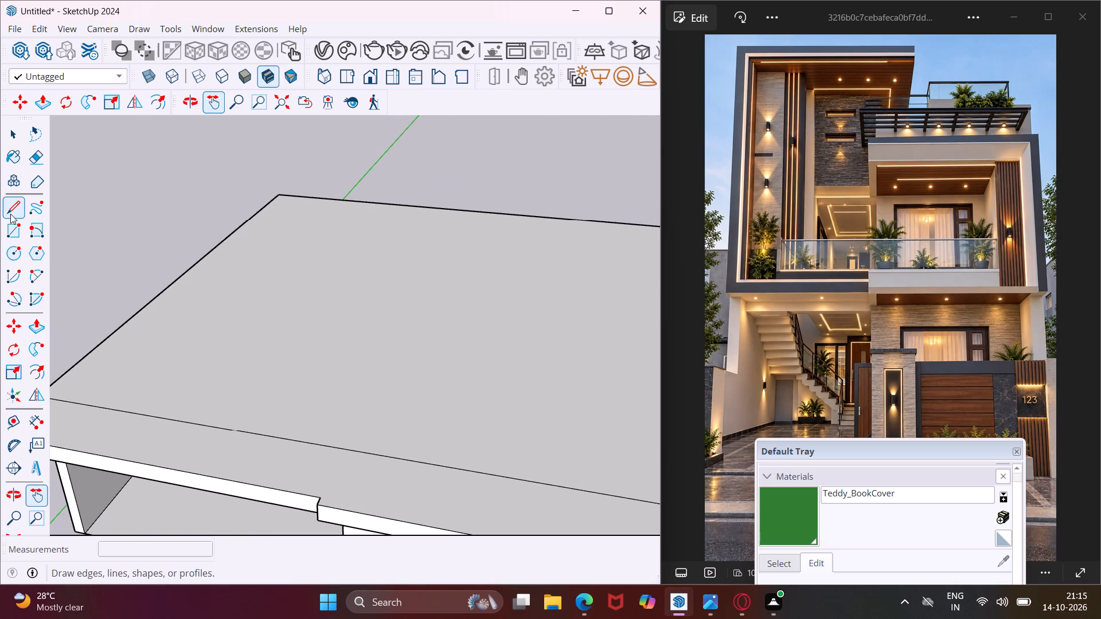
{"action": "left_click", "coordinate": [11, 420]}
{"action": "left_click", "coordinate": [170, 290]}
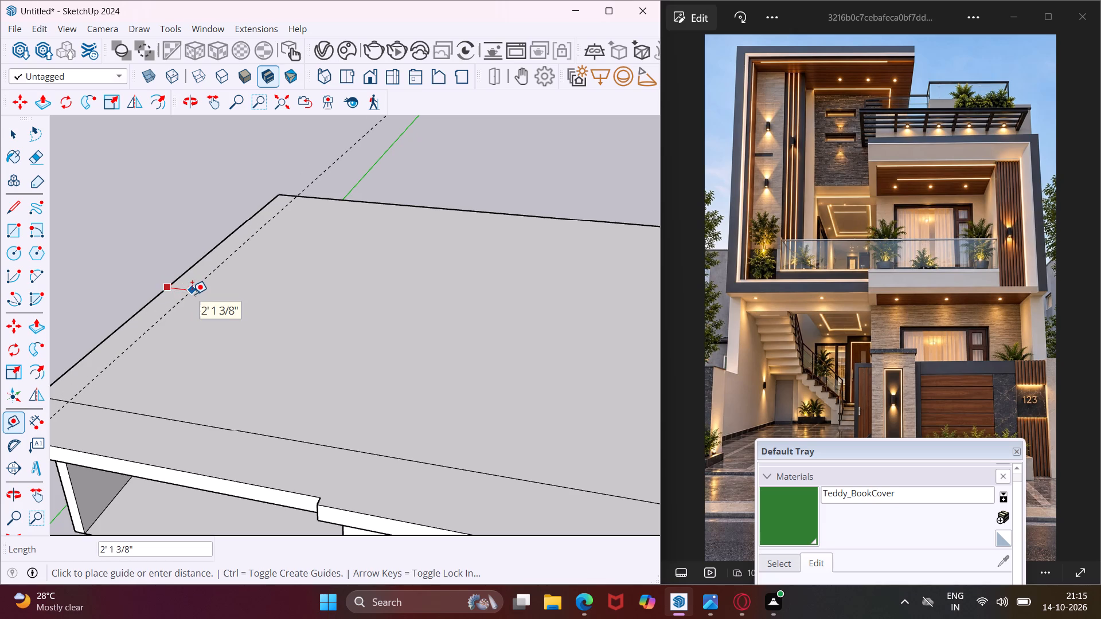
{"action": "key", "text": "9"}
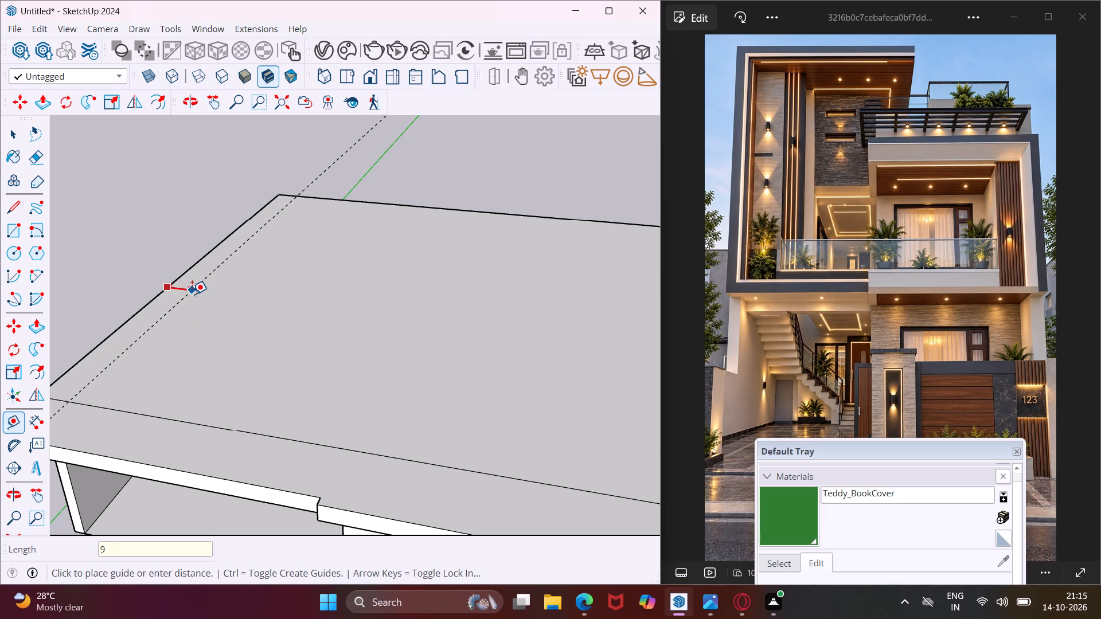
{"action": "key", "text": "shift+quotedbl"}
{"action": "key", "text": "Return"}
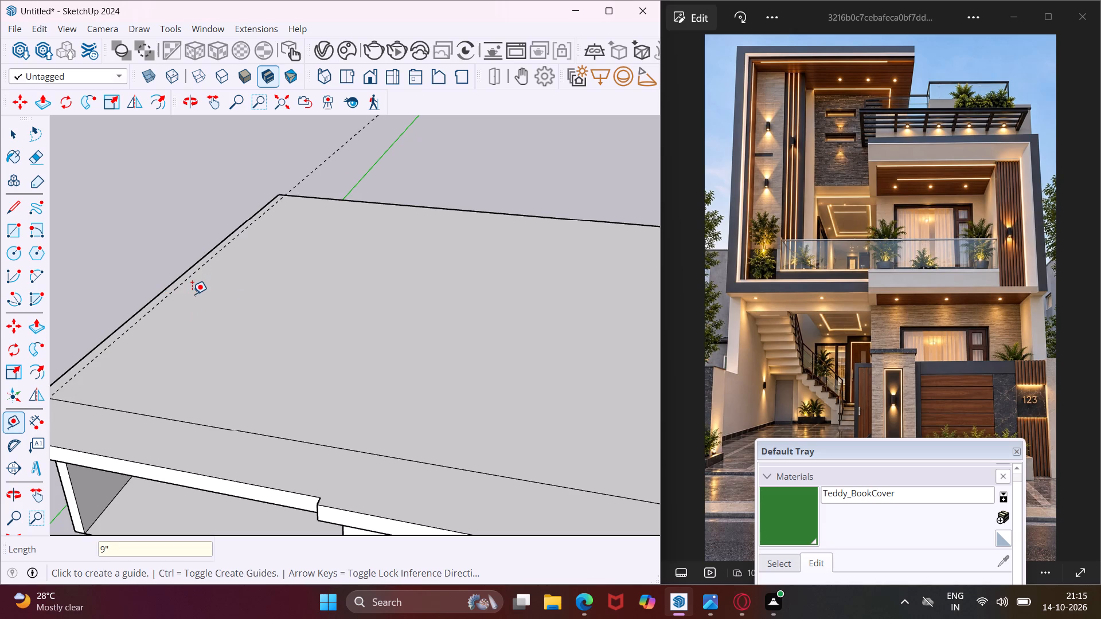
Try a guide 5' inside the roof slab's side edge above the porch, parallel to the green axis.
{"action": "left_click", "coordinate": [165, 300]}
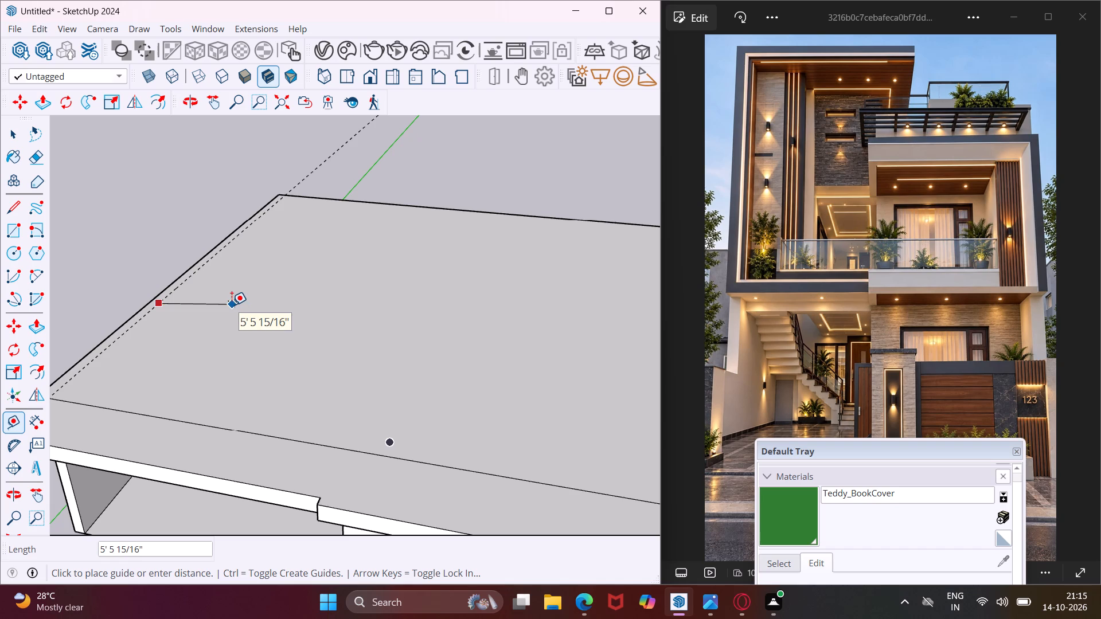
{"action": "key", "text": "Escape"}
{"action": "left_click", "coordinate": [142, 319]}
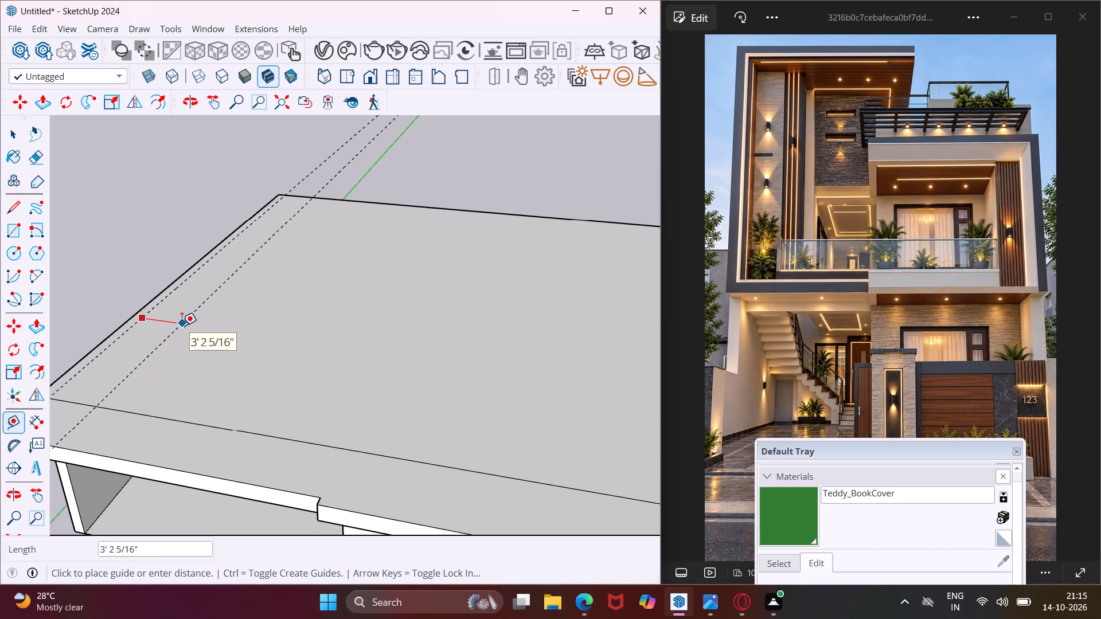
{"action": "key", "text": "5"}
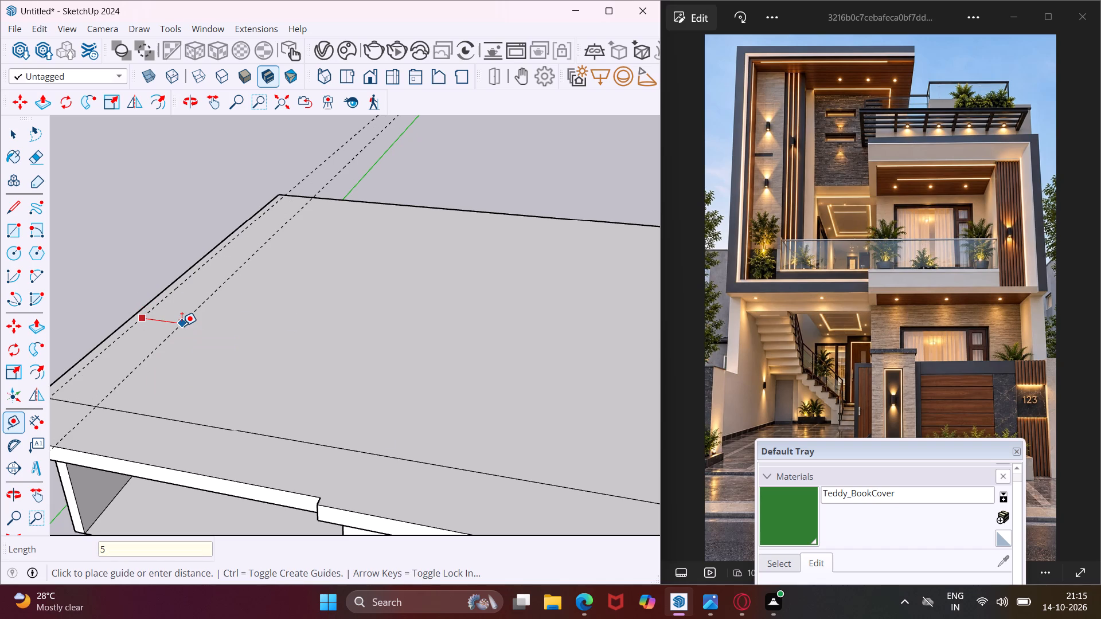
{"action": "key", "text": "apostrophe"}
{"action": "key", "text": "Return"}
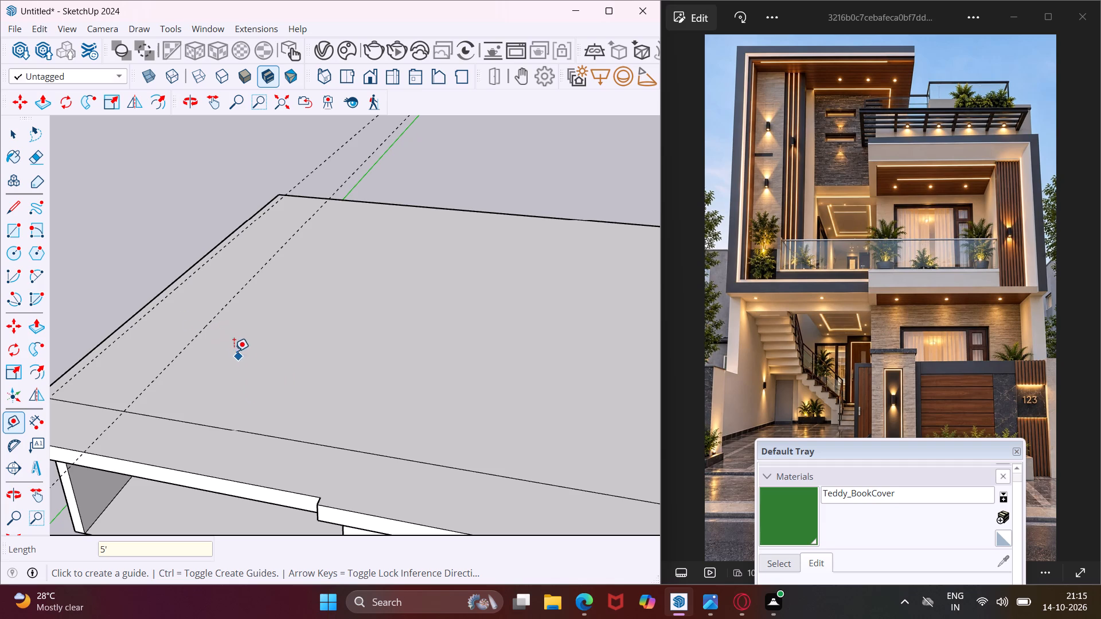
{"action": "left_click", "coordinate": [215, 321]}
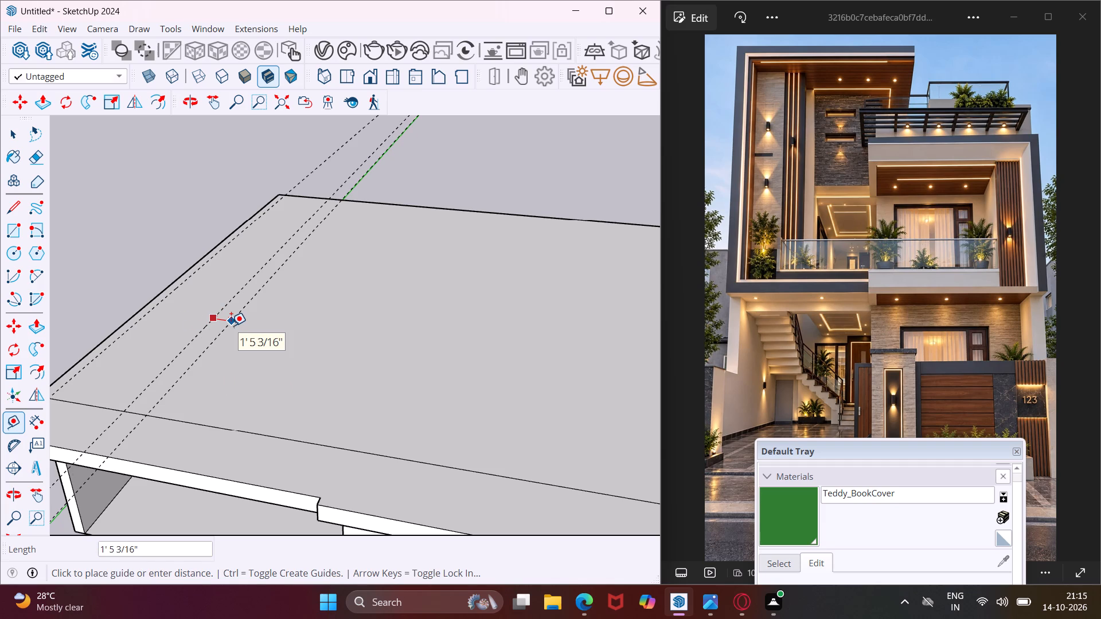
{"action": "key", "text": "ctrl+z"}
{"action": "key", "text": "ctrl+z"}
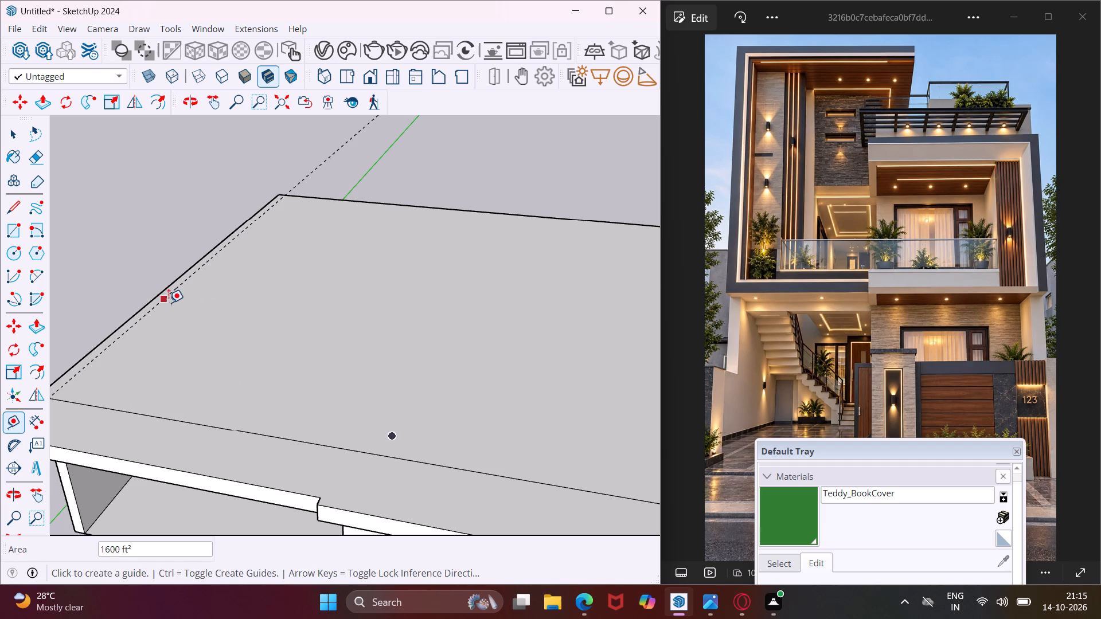
Place a guide 6' inside the slab's side edge above the porch, and a parallel one 9" further inward.
{"action": "left_click", "coordinate": [165, 301]}
{"action": "key", "text": "Escape"}
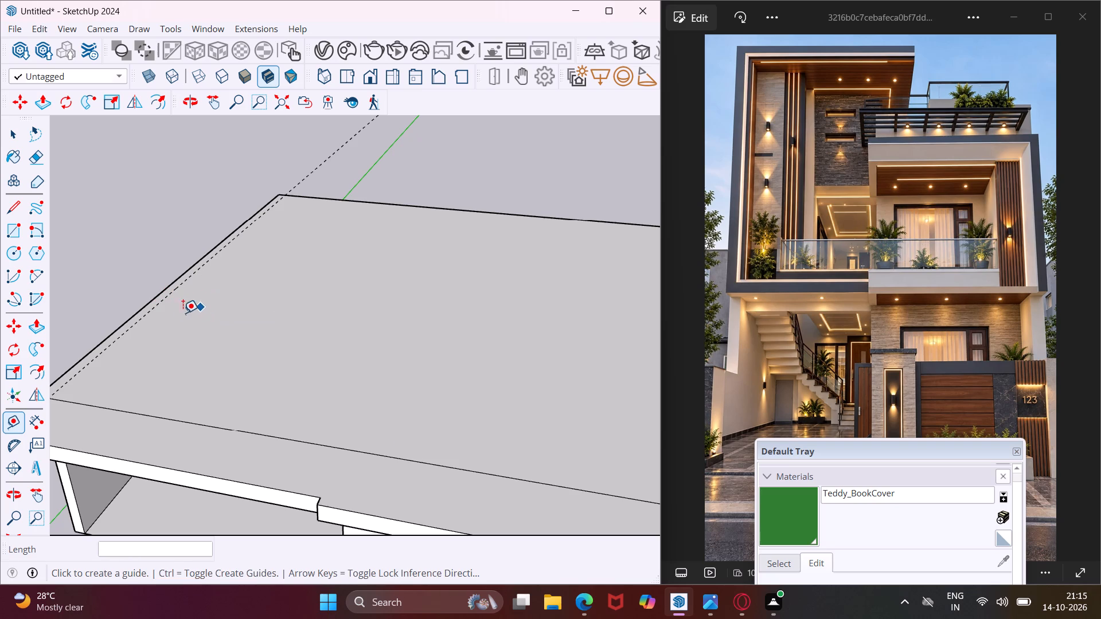
{"action": "left_click", "coordinate": [149, 315]}
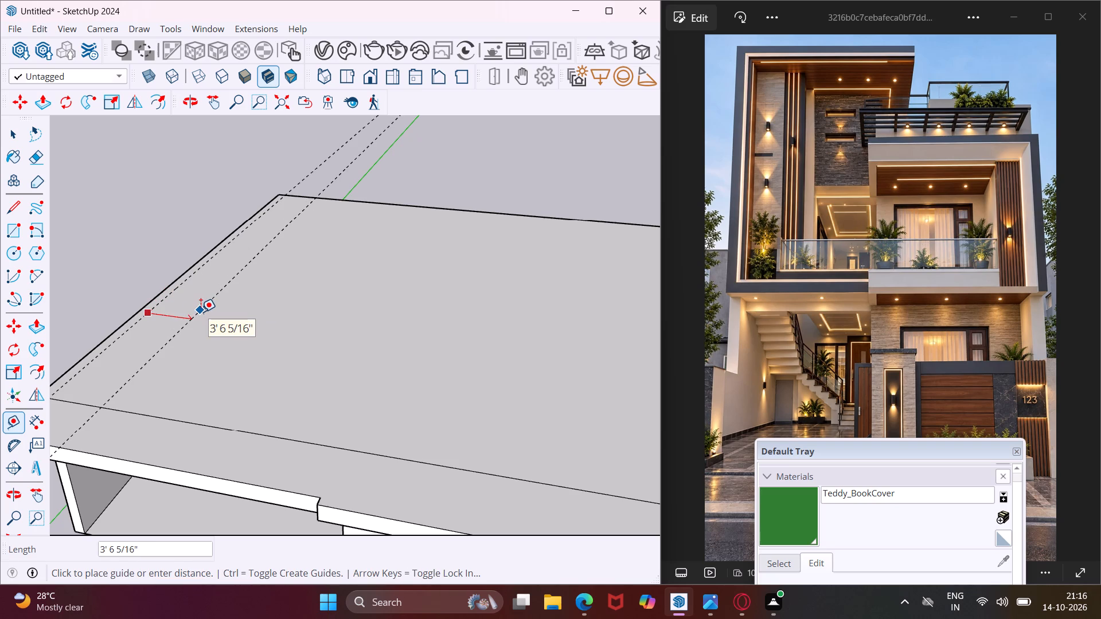
{"action": "type", "text": "6'"}
{"action": "key", "text": "Return"}
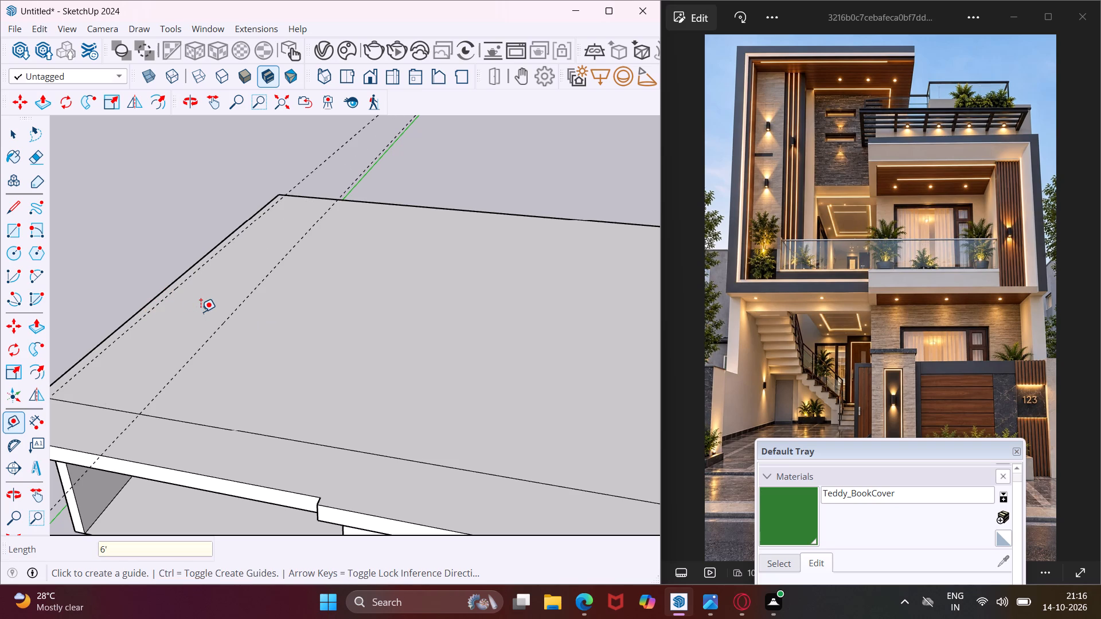
{"action": "left_click", "coordinate": [220, 324]}
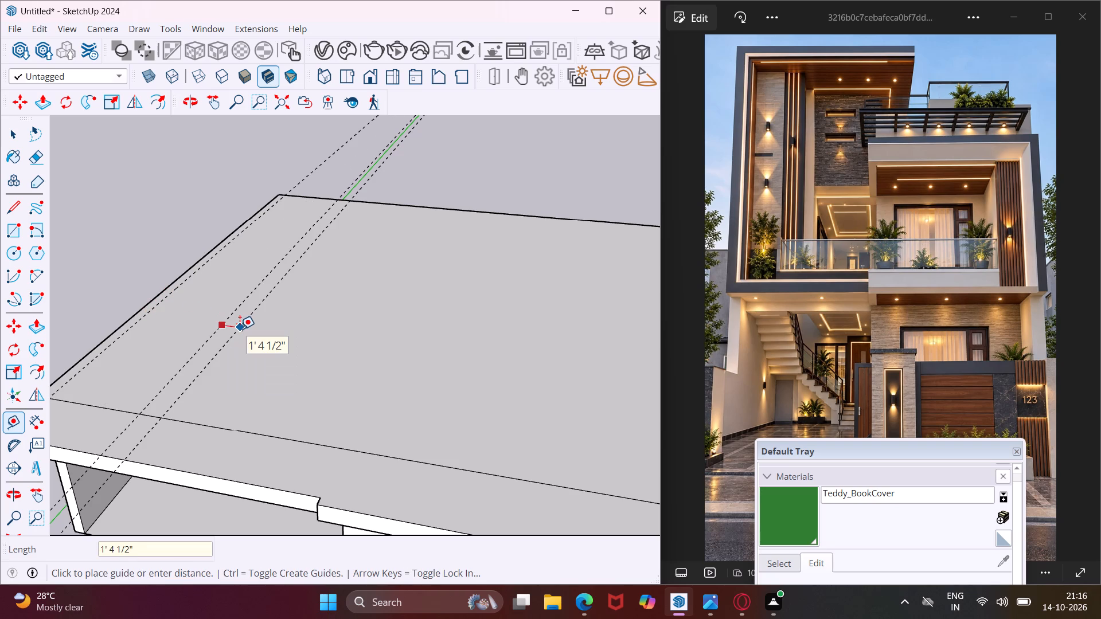
{"action": "type", "text": "9\""}
{"action": "key", "text": "Return"}
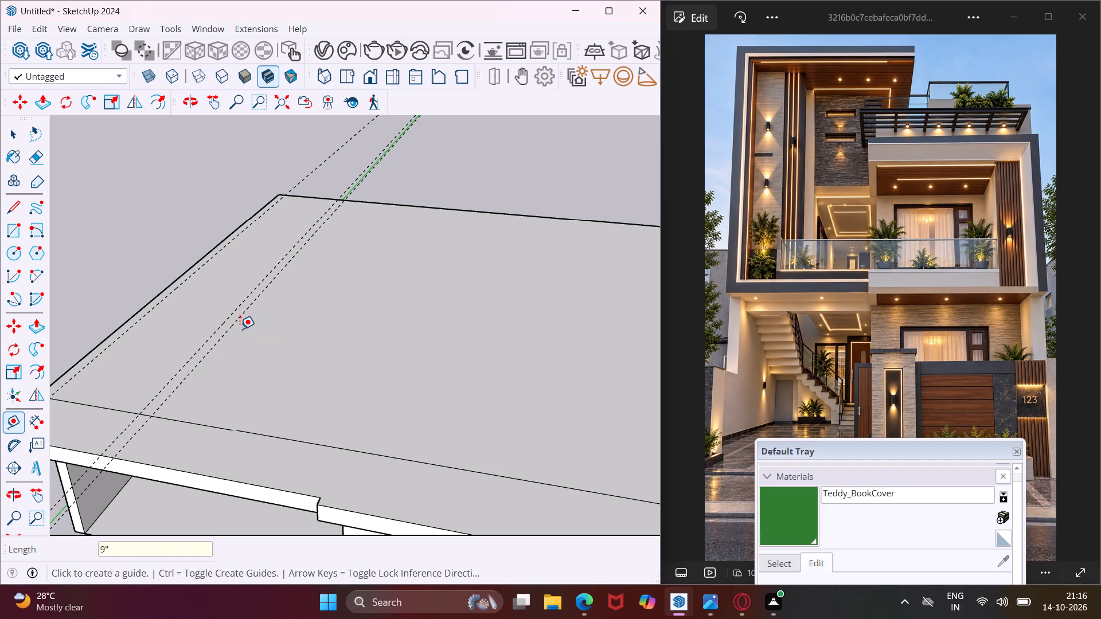
Place a guide about 22' 8" in from the slab's back edge, and a parallel one 9" further toward the front.
{"action": "left_click", "coordinate": [395, 207]}
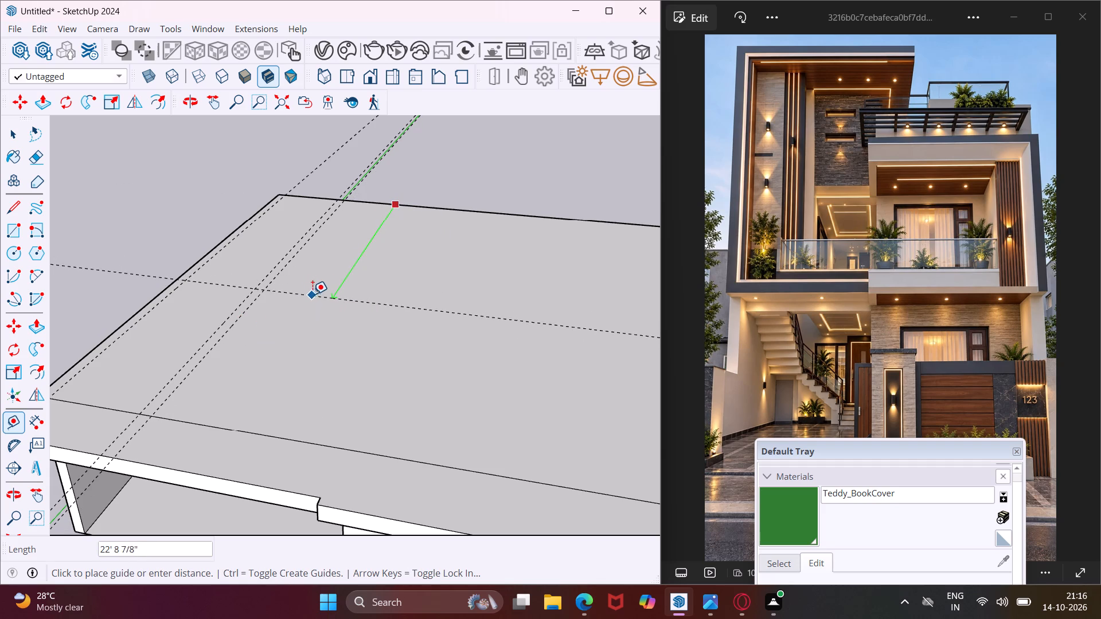
{"action": "left_click", "coordinate": [313, 294]}
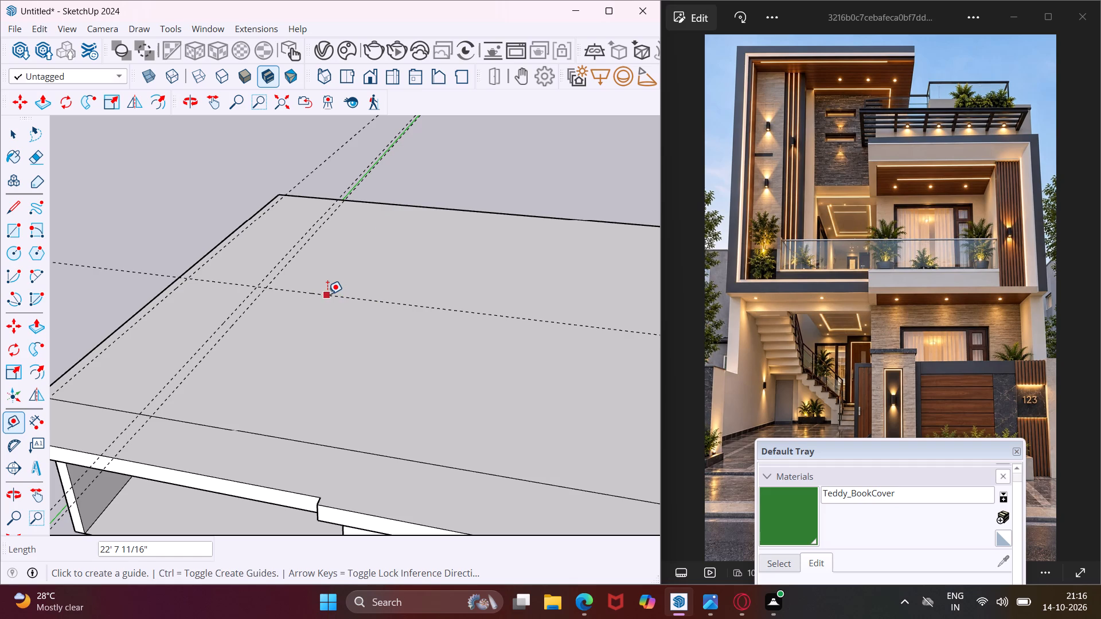
{"action": "left_click", "coordinate": [327, 294]}
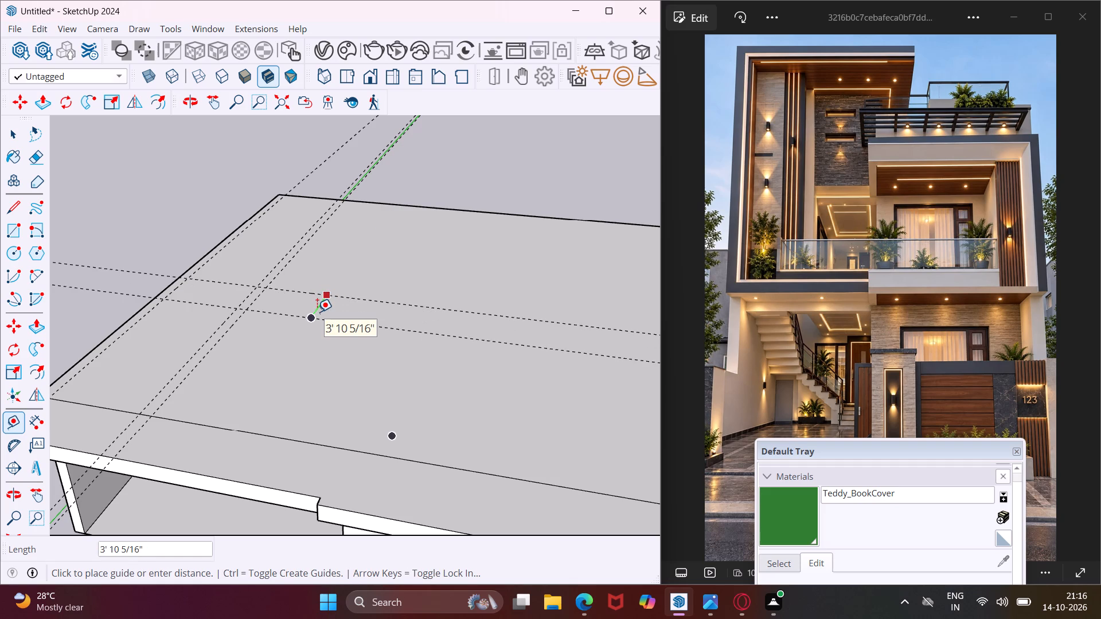
{"action": "type", "text": "9\""}
{"action": "key", "text": "Return"}
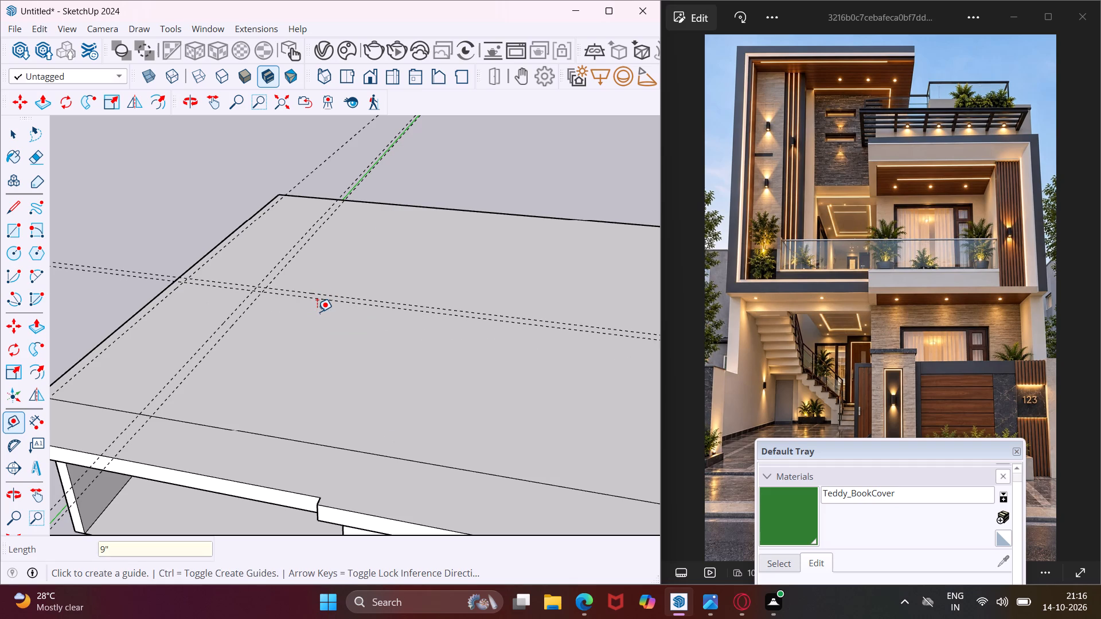
Place a guide about 21' 3" inside the slab's side edge above the window, and a parallel one 9" back toward that edge.
{"action": "scroll", "coordinate": [305, 309], "scroll_direction": "down", "scroll_amount": 5}
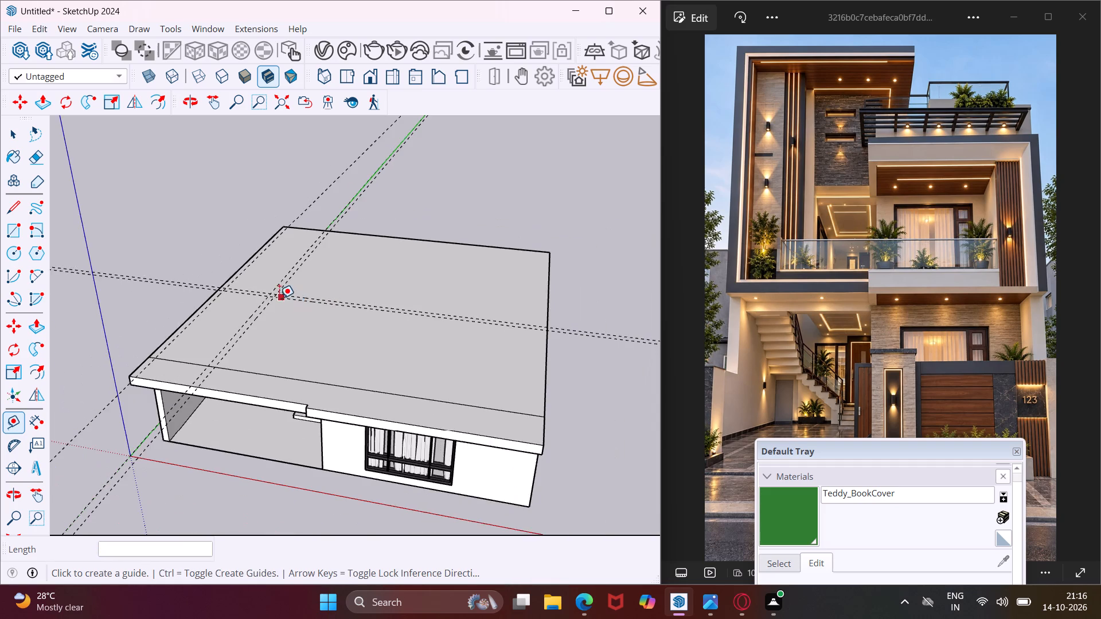
{"action": "scroll", "coordinate": [279, 298], "scroll_direction": "down", "scroll_amount": 3}
{"action": "middle_click_drag", "start_coordinate": [279, 303], "coordinate": [425, 324]}
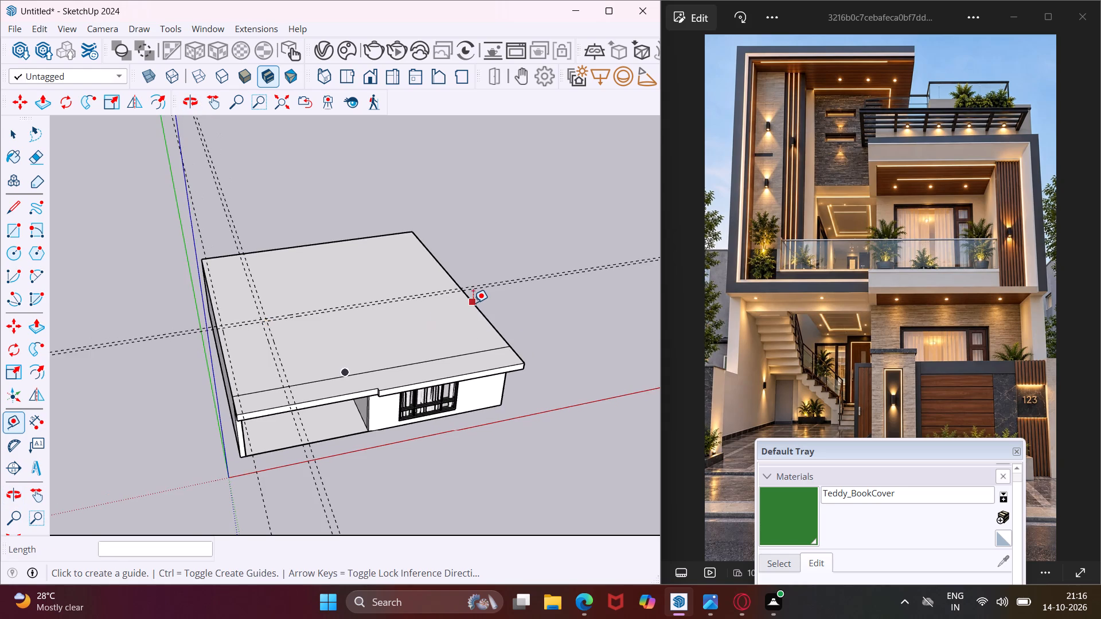
{"action": "scroll", "coordinate": [473, 303], "scroll_direction": "up", "scroll_amount": 4}
{"action": "left_click", "coordinate": [474, 302]}
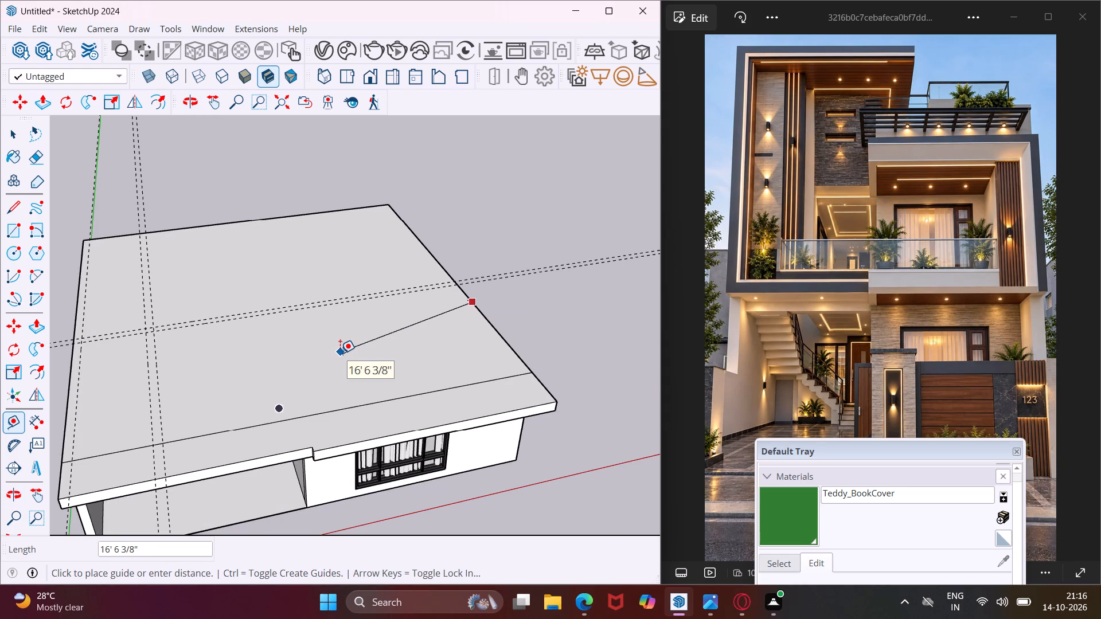
{"action": "key", "text": "Escape"}
{"action": "left_click", "coordinate": [503, 345]}
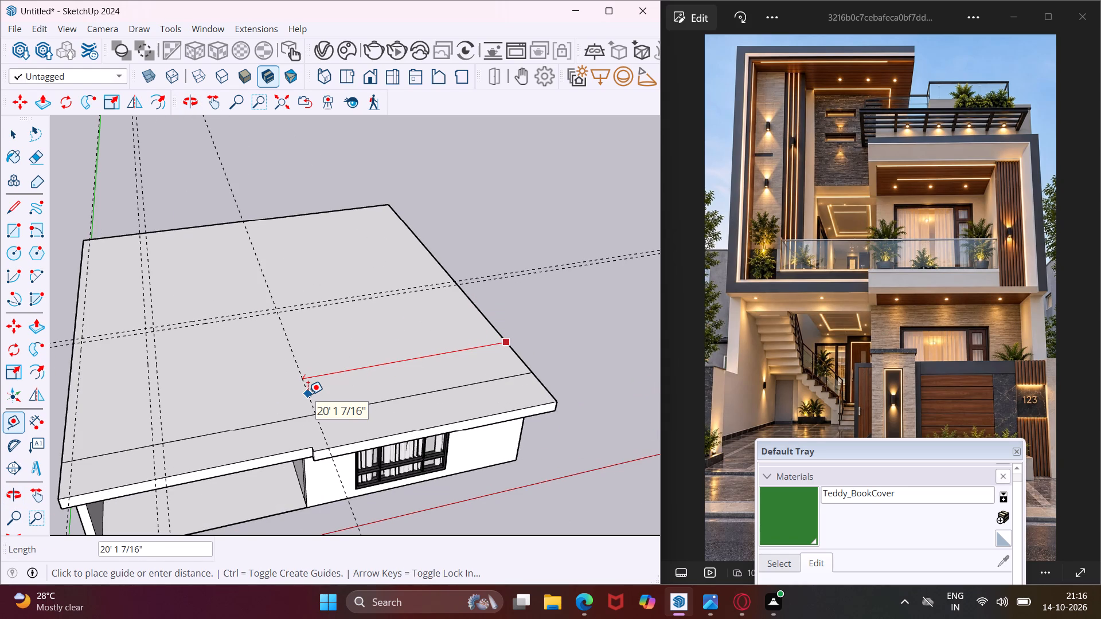
{"action": "scroll", "coordinate": [308, 394], "scroll_direction": "up", "scroll_amount": 2}
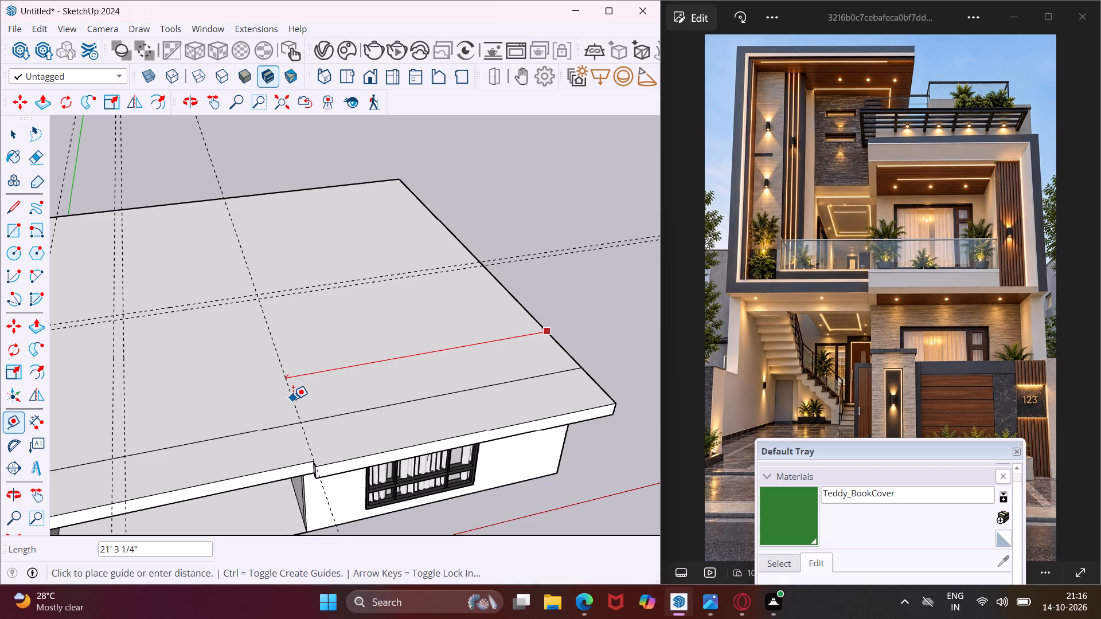
{"action": "left_click", "coordinate": [293, 399]}
{"action": "left_click", "coordinate": [290, 395]}
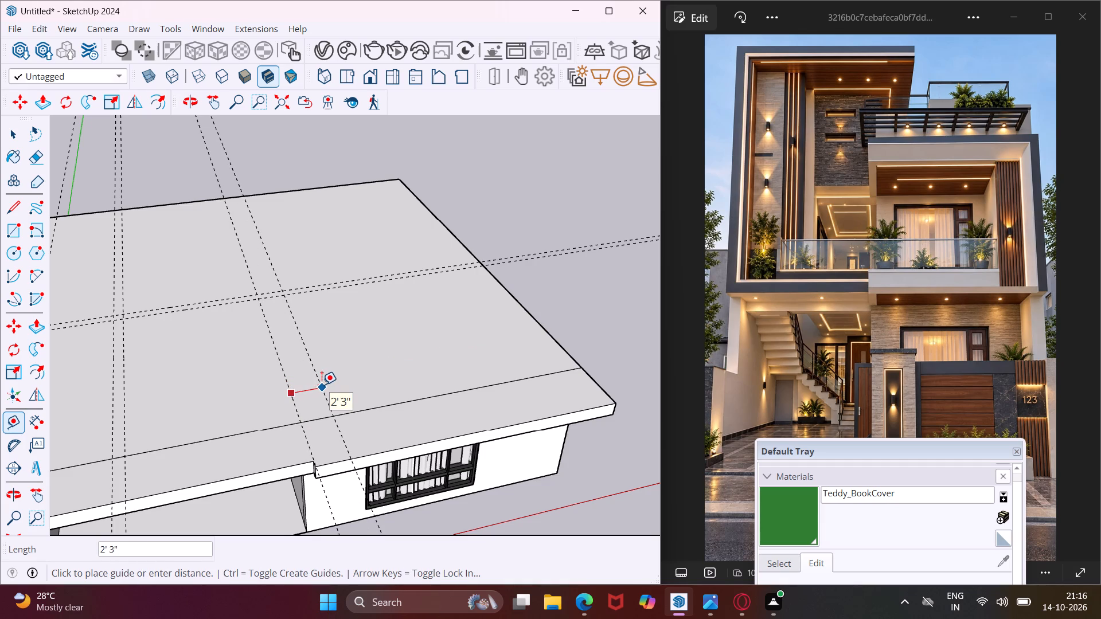
{"action": "type", "text": "9\""}
{"action": "key", "text": "Return"}
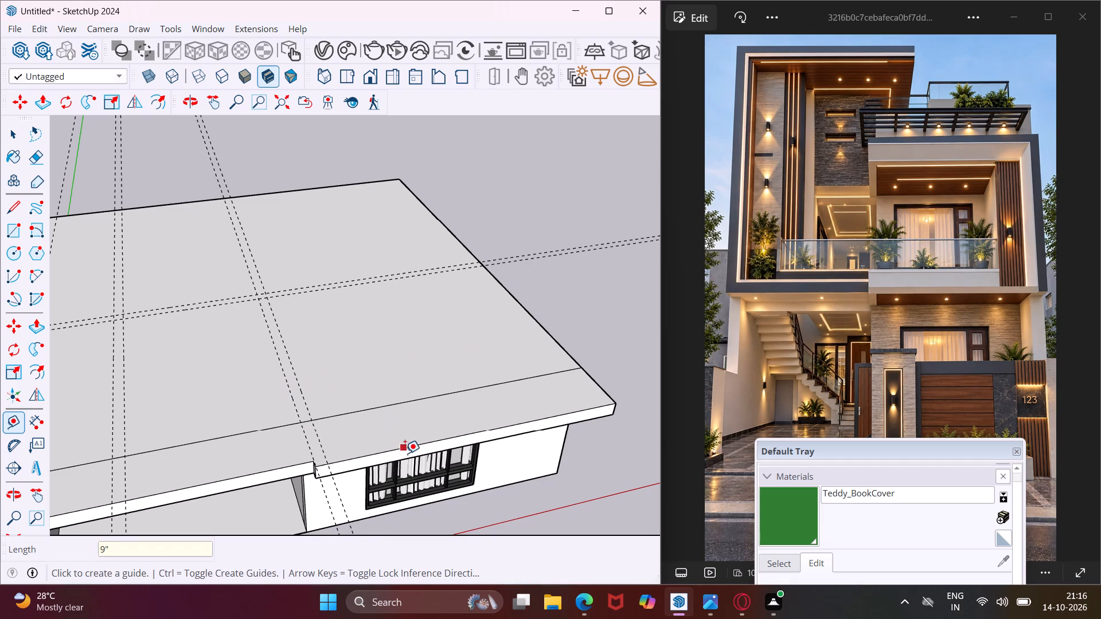
Place a guide 9" behind the line that runs across the slab near its front edge.
{"action": "left_click", "coordinate": [431, 397]}
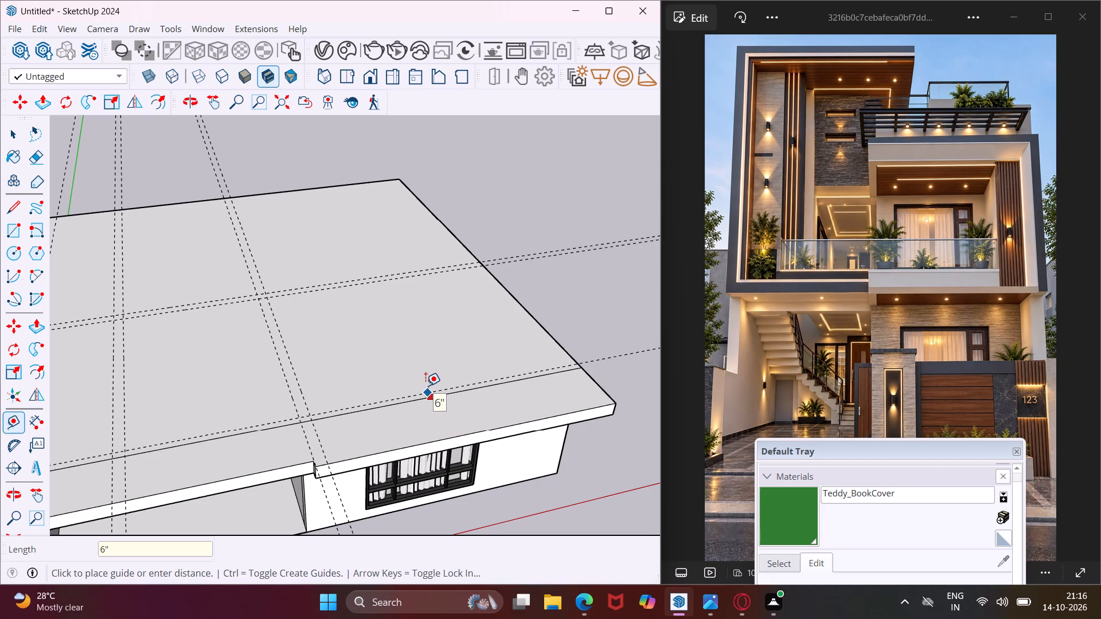
{"action": "type", "text": "9\""}
{"action": "key", "text": "Return"}
Place a guide 9" inside the slab's side edge above the window, parallel to that edge.
{"action": "scroll", "coordinate": [409, 361], "scroll_direction": "down", "scroll_amount": 6}
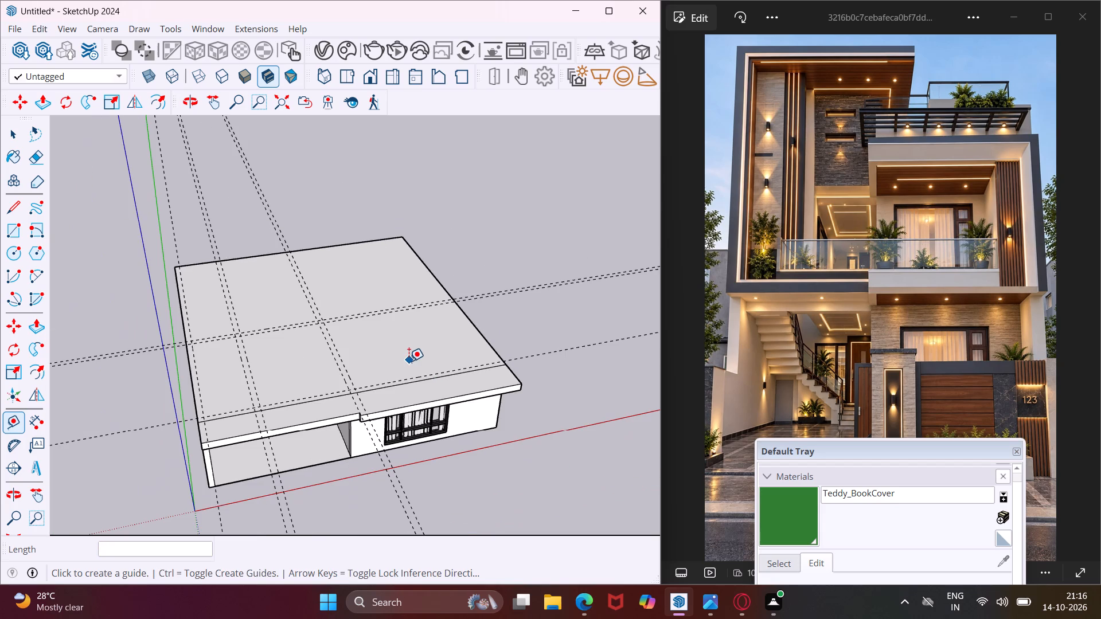
{"action": "scroll", "coordinate": [477, 327], "scroll_direction": "up", "scroll_amount": 3}
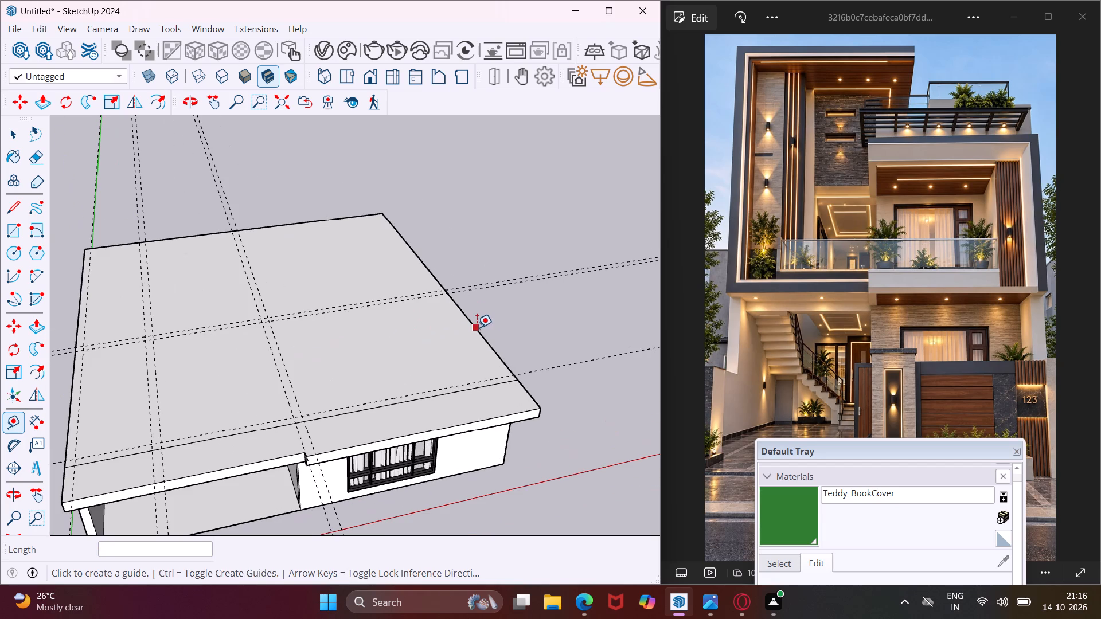
{"action": "left_click", "coordinate": [473, 326]}
{"action": "key", "text": "9"}
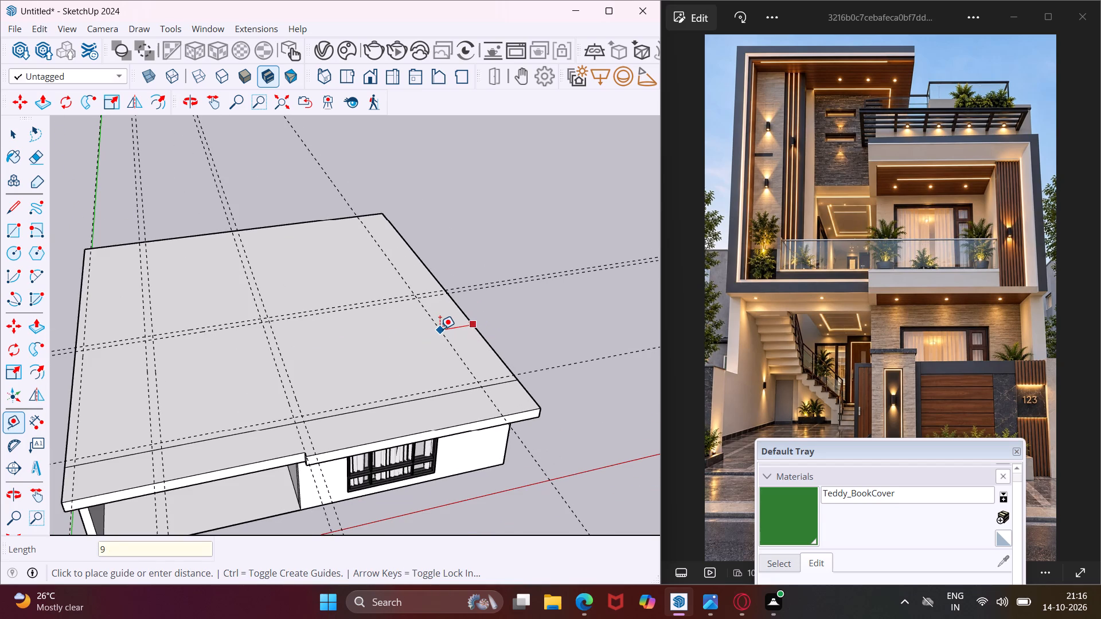
{"action": "key", "text": "shift+quotedbl"}
{"action": "key", "text": "Return"}
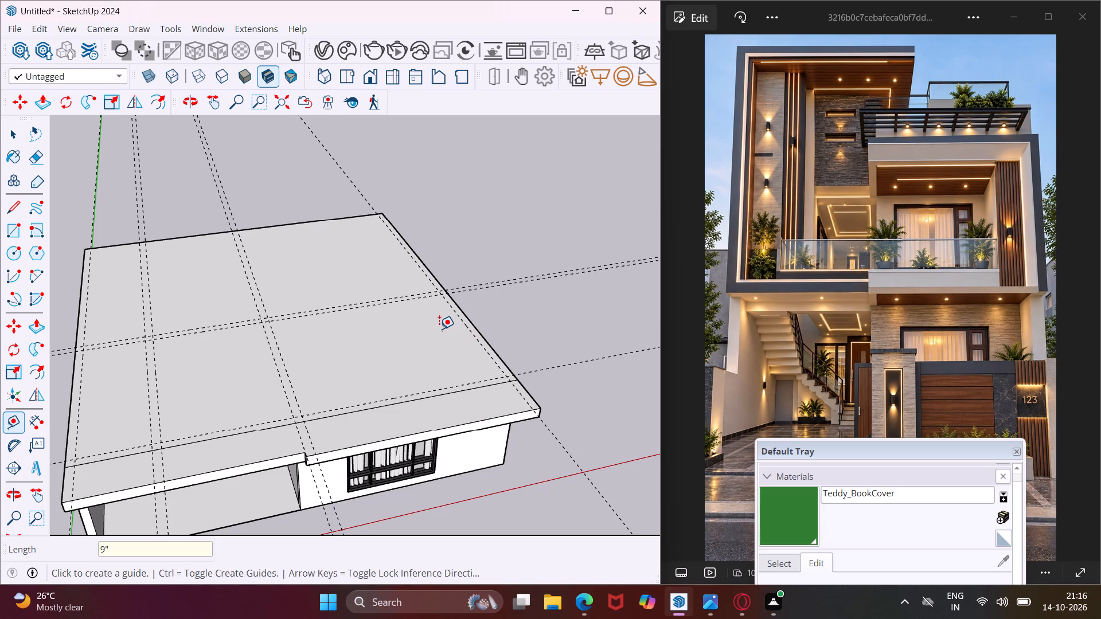
Draw a rectangle 9" wide along the slab's porch-side edge, from the back corner to the front edge, following the guide.
{"action": "left_click", "coordinate": [6, 228]}
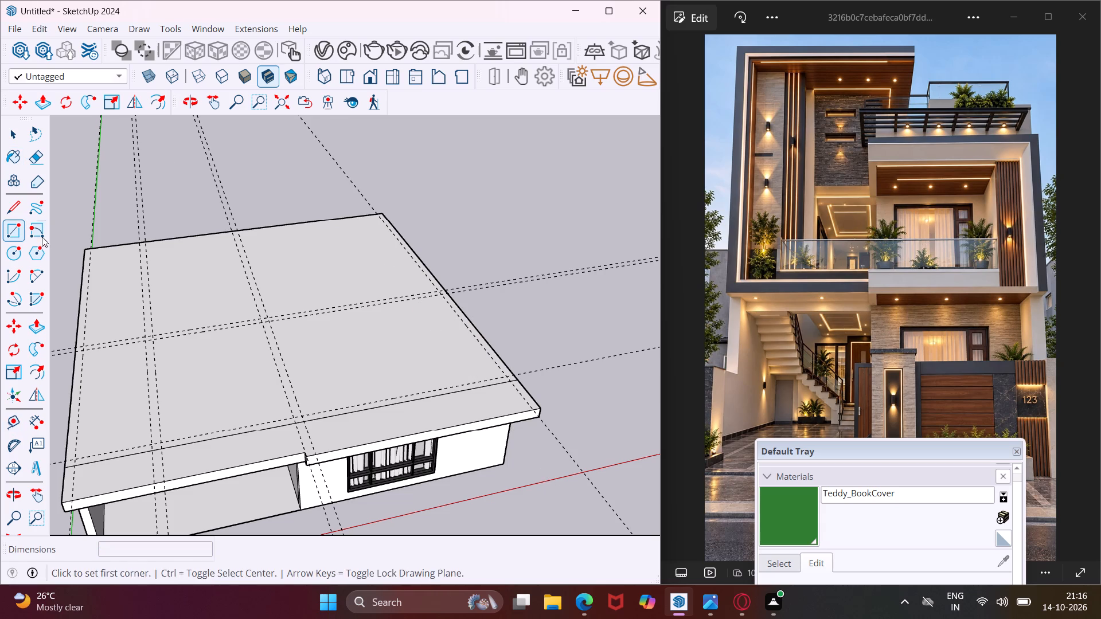
{"action": "scroll", "coordinate": [88, 247], "scroll_direction": "up", "scroll_amount": 3}
{"action": "left_click", "coordinate": [88, 247]}
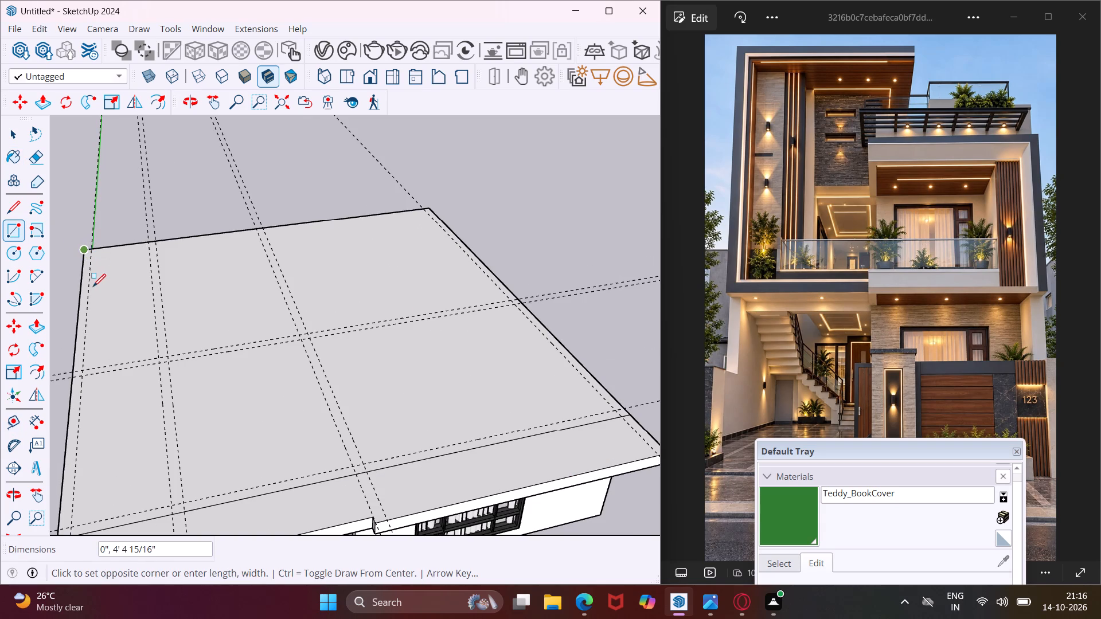
{"action": "scroll", "coordinate": [93, 287], "scroll_direction": "down", "scroll_amount": 5}
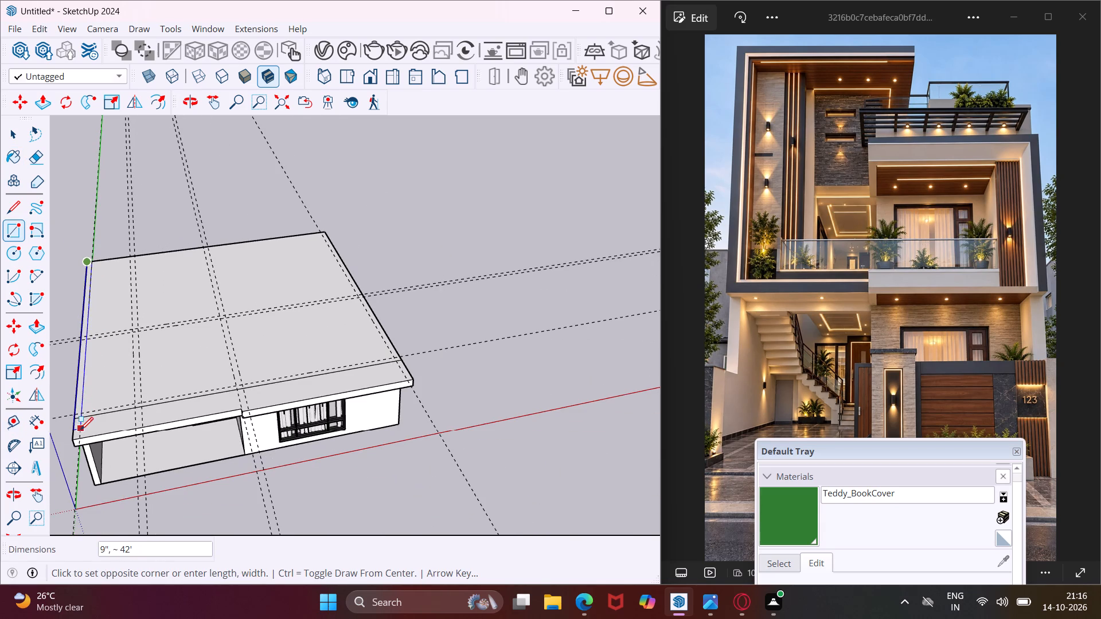
{"action": "scroll", "coordinate": [80, 438], "scroll_direction": "up", "scroll_amount": 7}
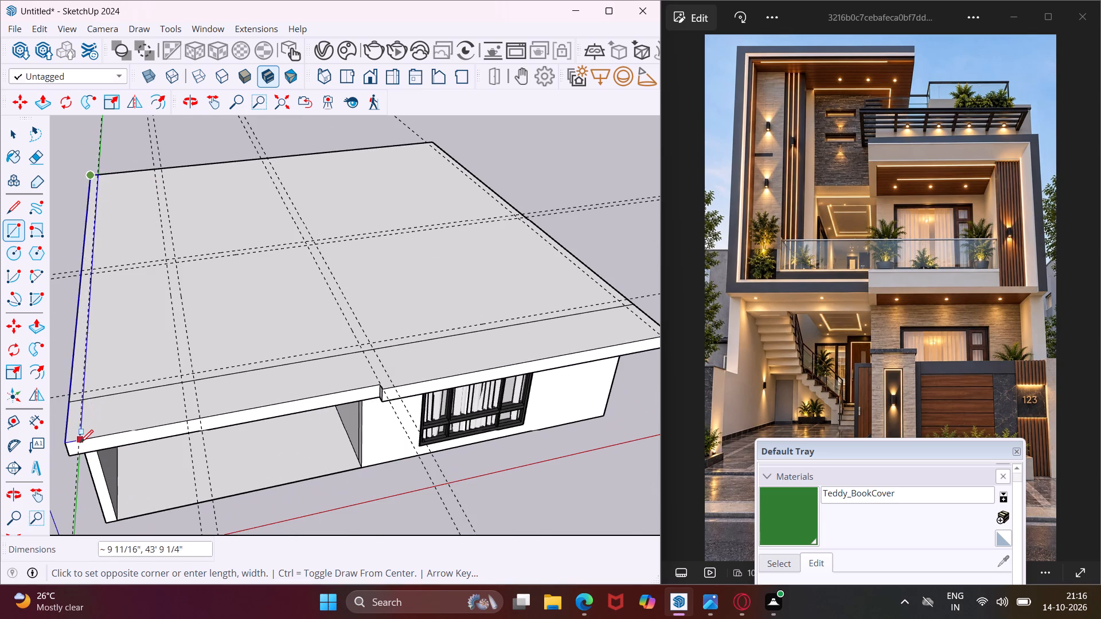
{"action": "left_click", "coordinate": [79, 442]}
Draw a 9" by about 21' 3" rectangle along the slab's front cross line, from the window-side edge to the farther inner guide.
{"action": "scroll", "coordinate": [103, 387], "scroll_direction": "down", "scroll_amount": 2}
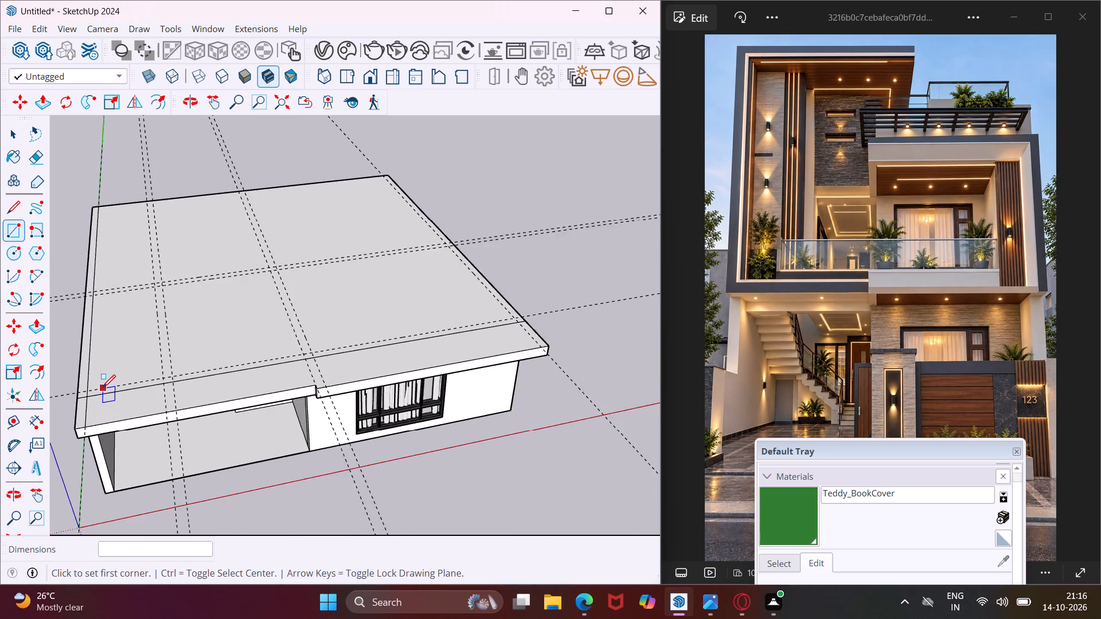
{"action": "scroll", "coordinate": [103, 387], "scroll_direction": "down", "scroll_amount": 5}
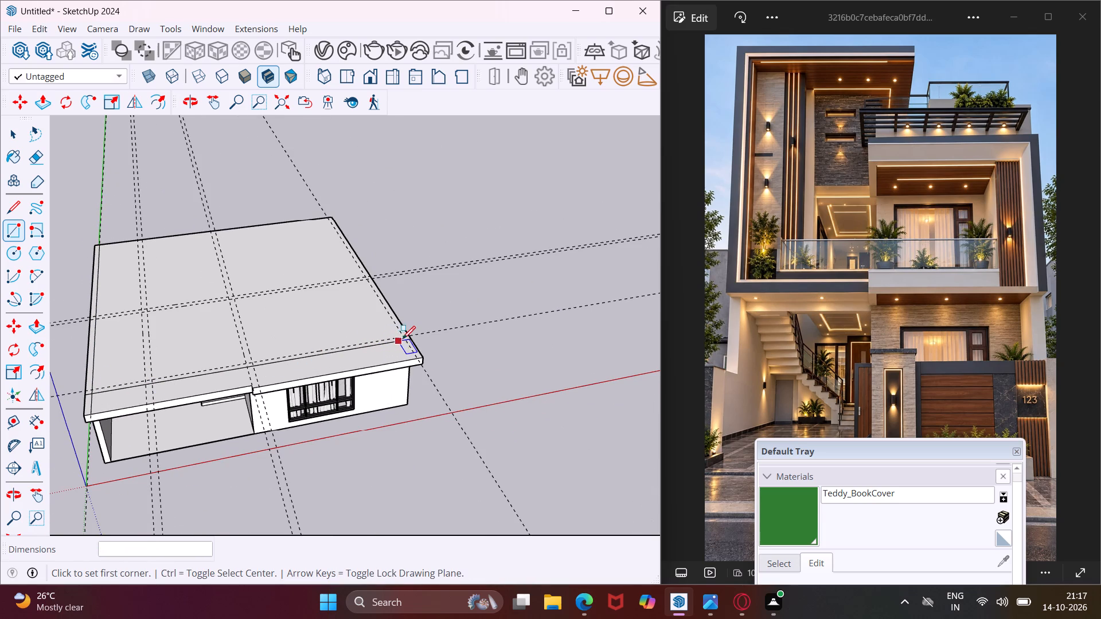
{"action": "scroll", "coordinate": [408, 337], "scroll_direction": "up", "scroll_amount": 13}
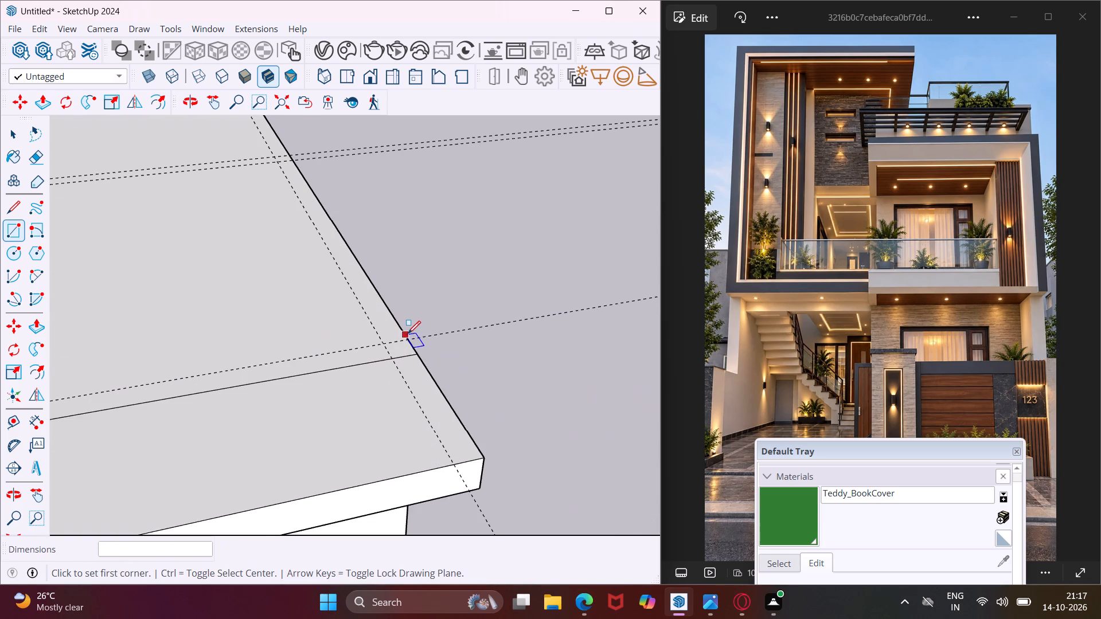
{"action": "left_click", "coordinate": [407, 341]}
{"action": "scroll", "coordinate": [292, 396], "scroll_direction": "down", "scroll_amount": 6}
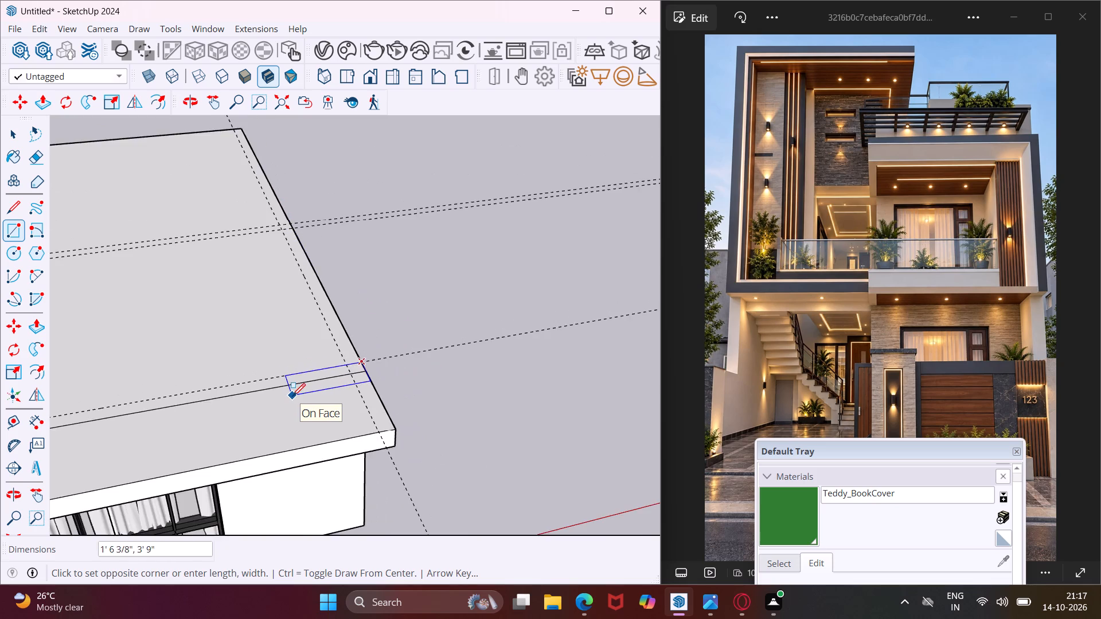
{"action": "scroll", "coordinate": [292, 396], "scroll_direction": "down", "scroll_amount": 7}
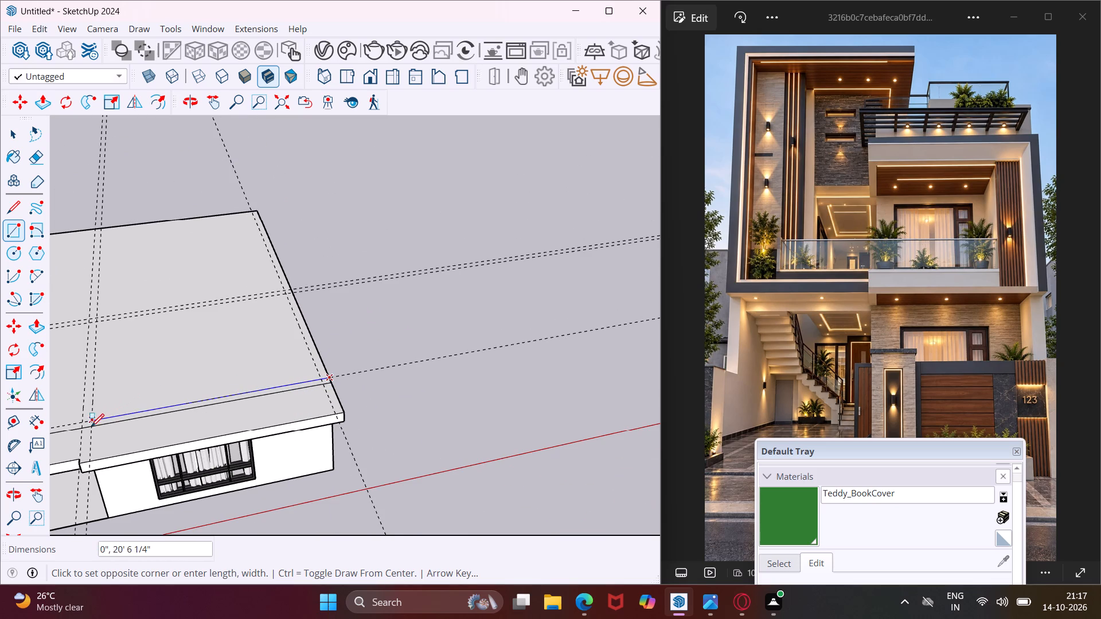
{"action": "scroll", "coordinate": [80, 429], "scroll_direction": "up", "scroll_amount": 8}
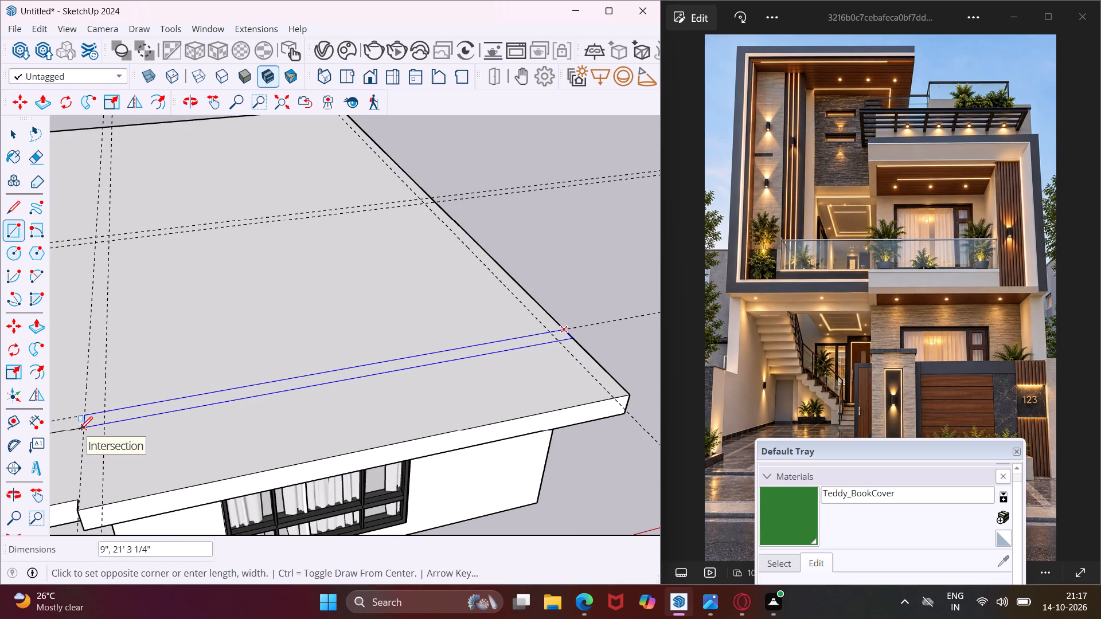
{"action": "left_click", "coordinate": [80, 429]}
Draw a 9" by about 16' 7" rectangle between the paired inner guides, from the front wall strip back to the cross guides.
{"action": "left_click", "coordinate": [86, 413]}
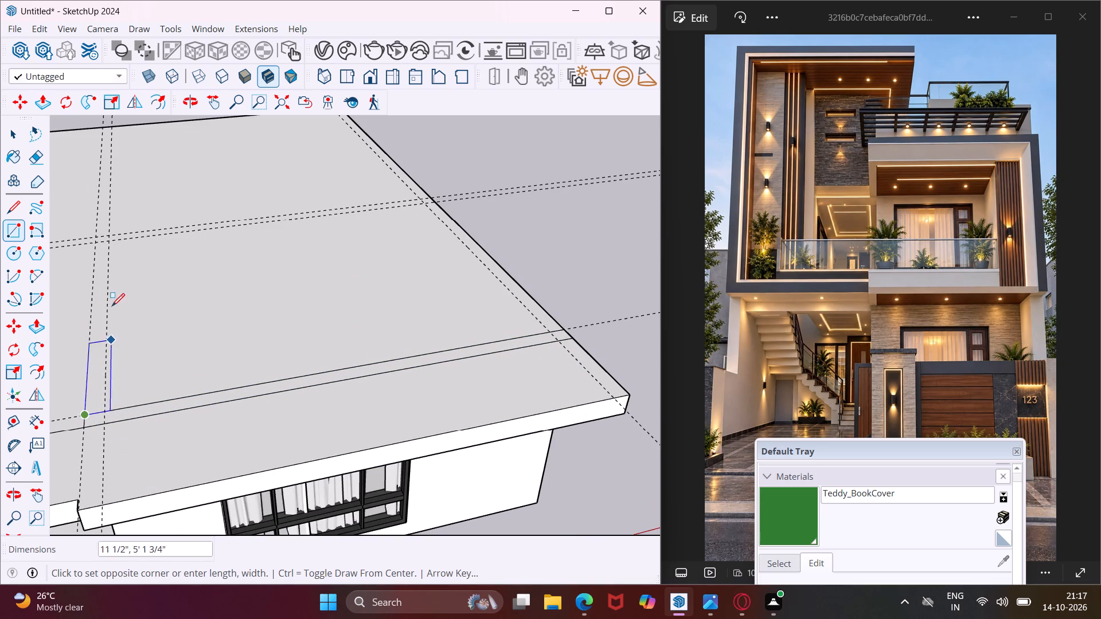
{"action": "scroll", "coordinate": [109, 238], "scroll_direction": "up", "scroll_amount": 3}
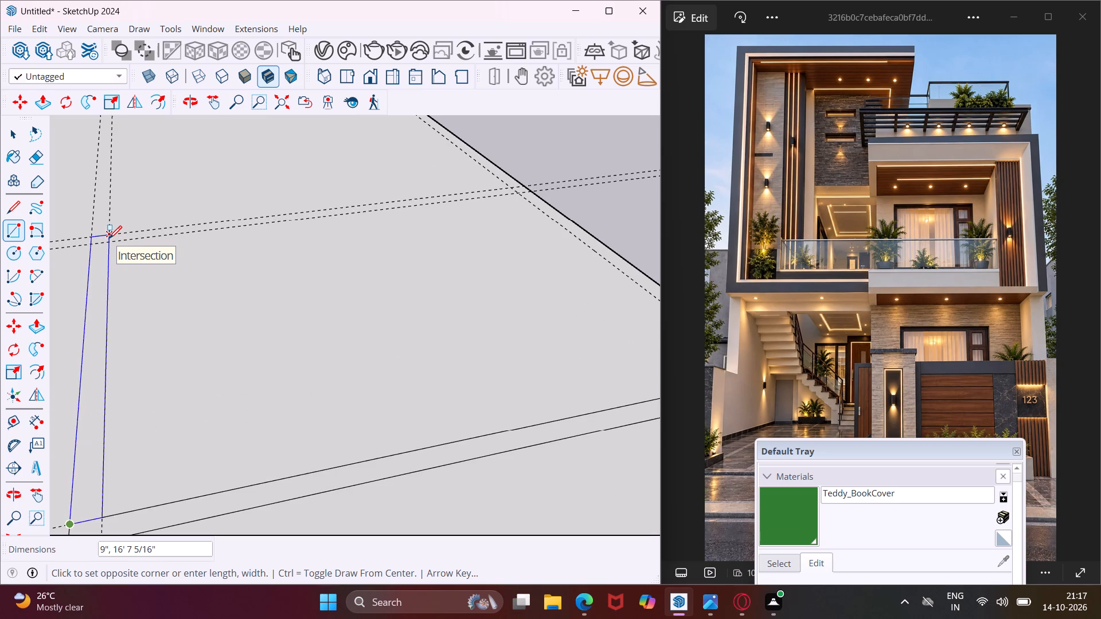
{"action": "left_click", "coordinate": [109, 238]}
Draw a rectangle 9" by about 39' 3" along the window-side edge, from the front wall strip to the slab's back edge.
{"action": "scroll", "coordinate": [109, 238], "scroll_direction": "down", "scroll_amount": 4}
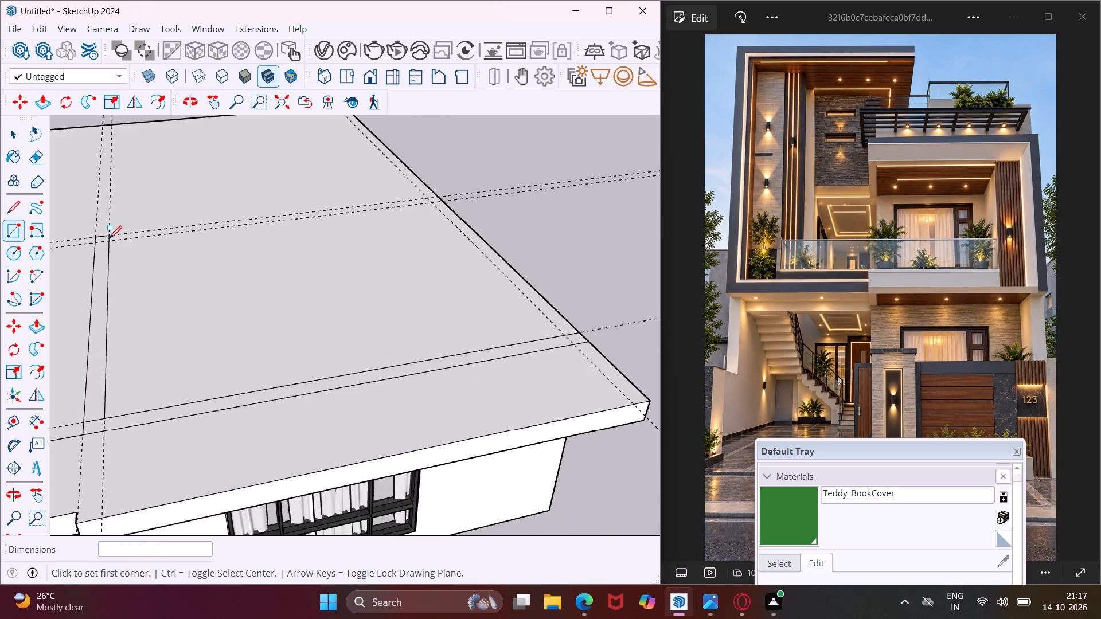
{"action": "scroll", "coordinate": [109, 238], "scroll_direction": "down", "scroll_amount": 11}
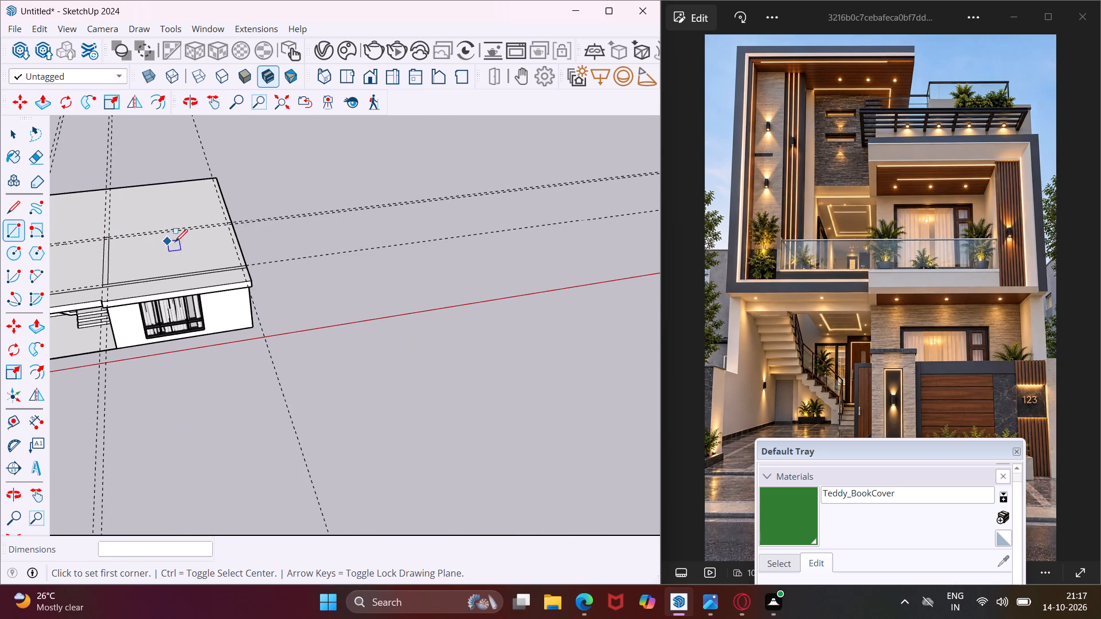
{"action": "scroll", "coordinate": [240, 268], "scroll_direction": "up", "scroll_amount": 4}
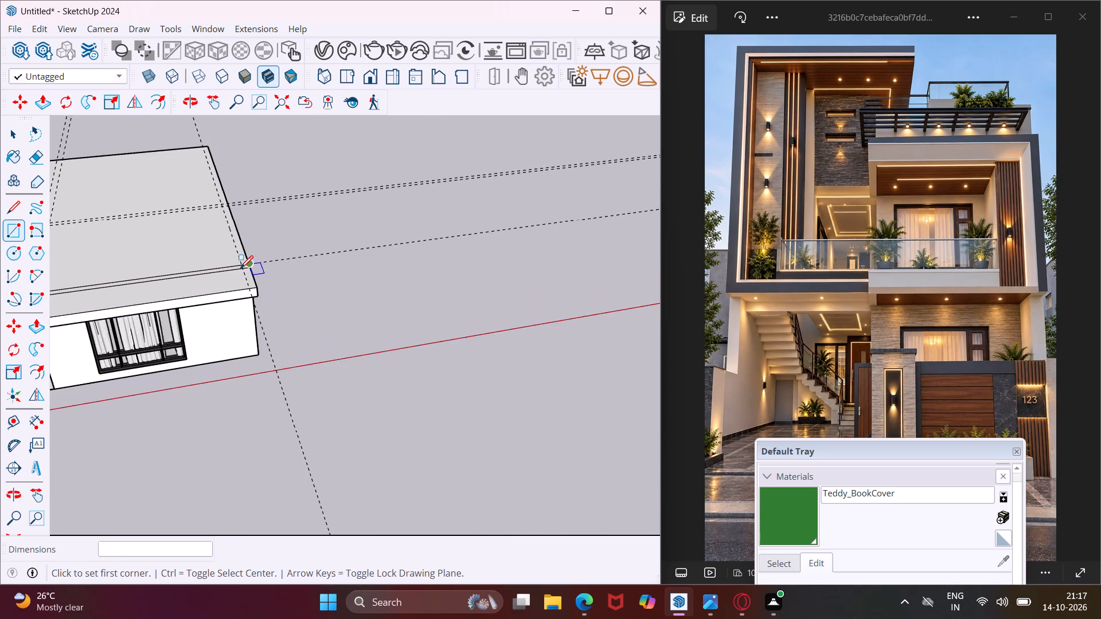
{"action": "scroll", "coordinate": [240, 268], "scroll_direction": "up", "scroll_amount": 9}
{"action": "left_click", "coordinate": [259, 258]}
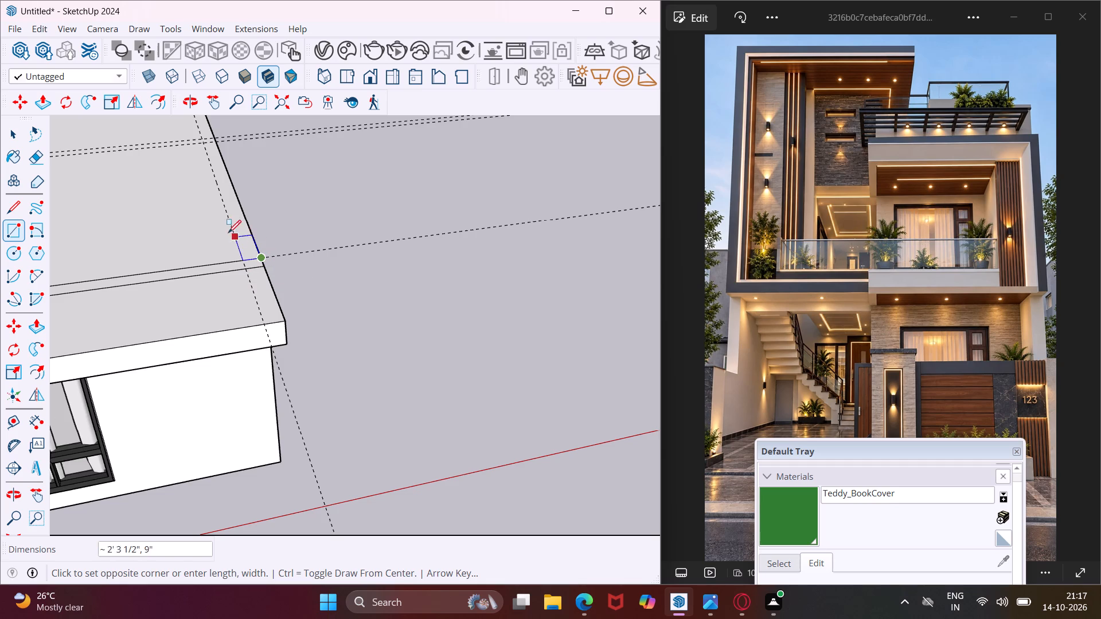
{"action": "middle_click_drag", "start_coordinate": [214, 222], "coordinate": [222, 273]}
{"action": "scroll", "coordinate": [216, 250], "scroll_direction": "down", "scroll_amount": 14}
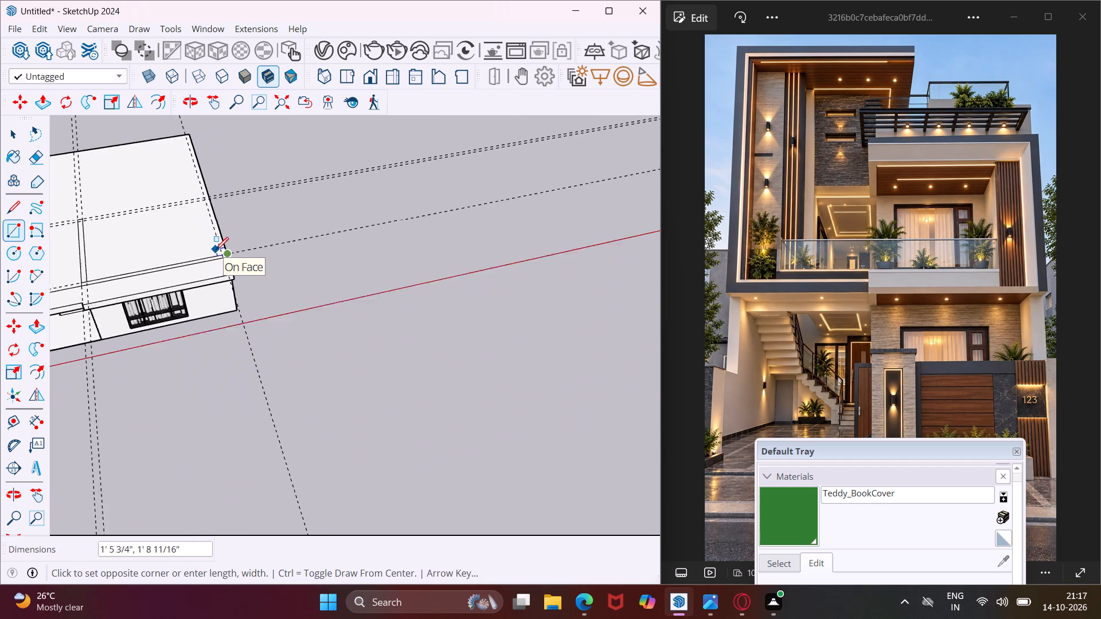
{"action": "scroll", "coordinate": [216, 250], "scroll_direction": "down", "scroll_amount": 1}
{"action": "scroll", "coordinate": [186, 145], "scroll_direction": "up", "scroll_amount": 4}
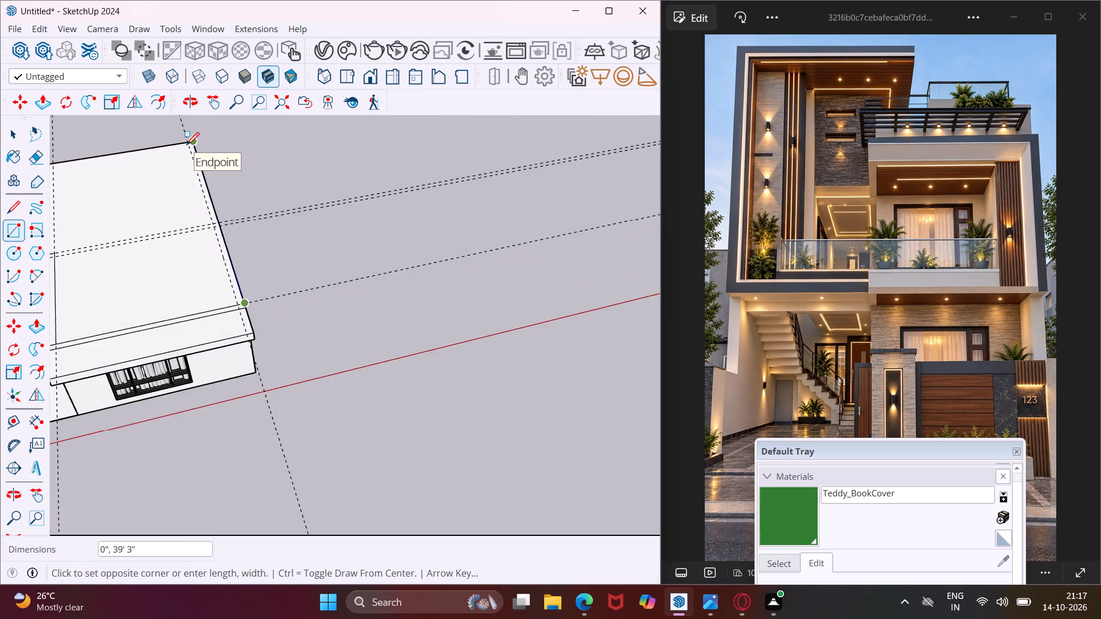
{"action": "scroll", "coordinate": [186, 145], "scroll_direction": "up", "scroll_amount": 9}
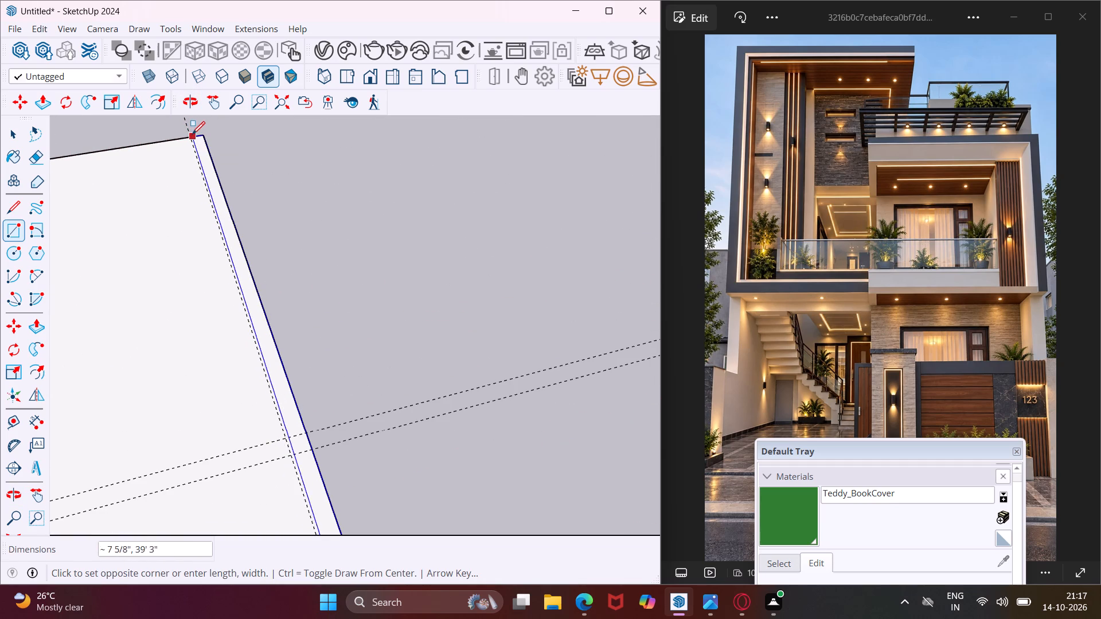
{"action": "scroll", "coordinate": [189, 137], "scroll_direction": "up", "scroll_amount": 7}
{"action": "left_click", "coordinate": [192, 137]}
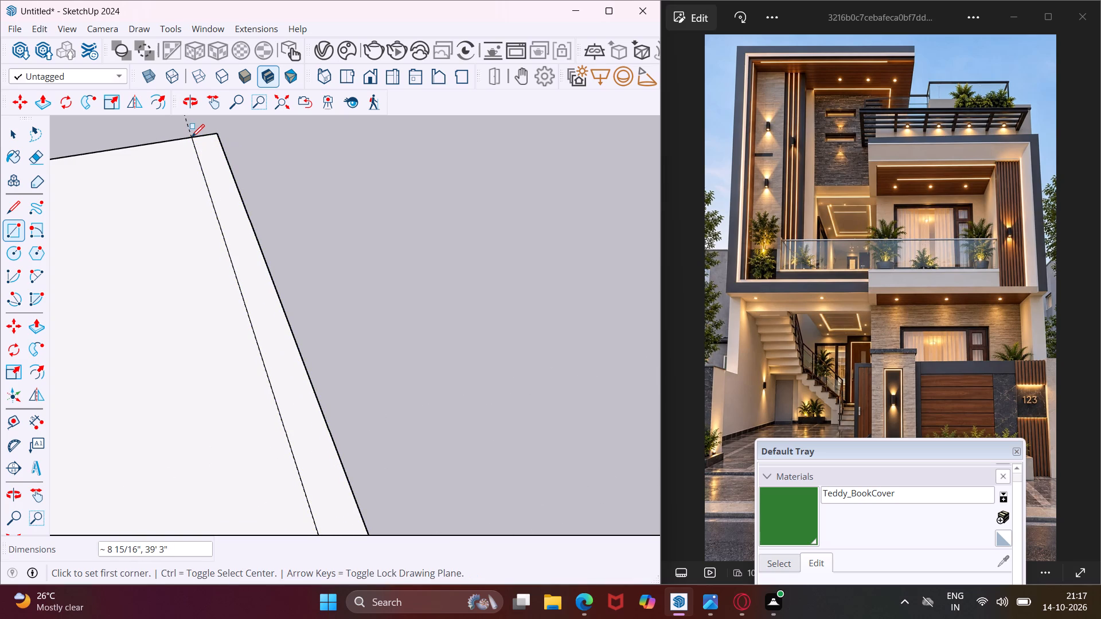
{"action": "key", "text": "Escape"}
{"action": "key", "text": "space"}
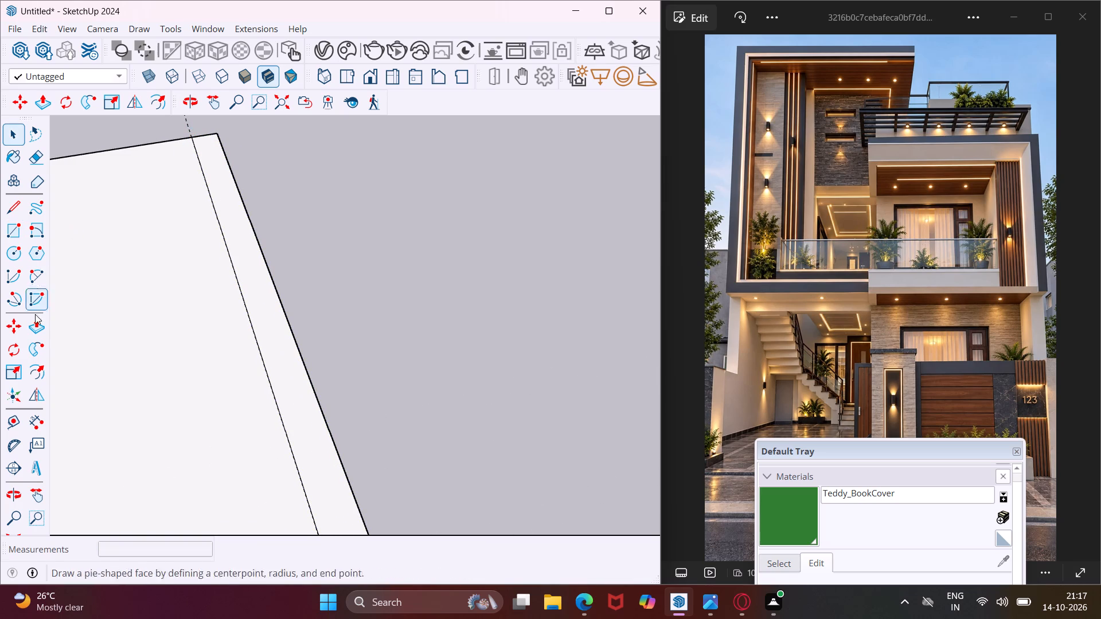
Place a guide 9" inside the slab's back edge, parallel to it.
{"action": "left_click", "coordinate": [10, 418]}
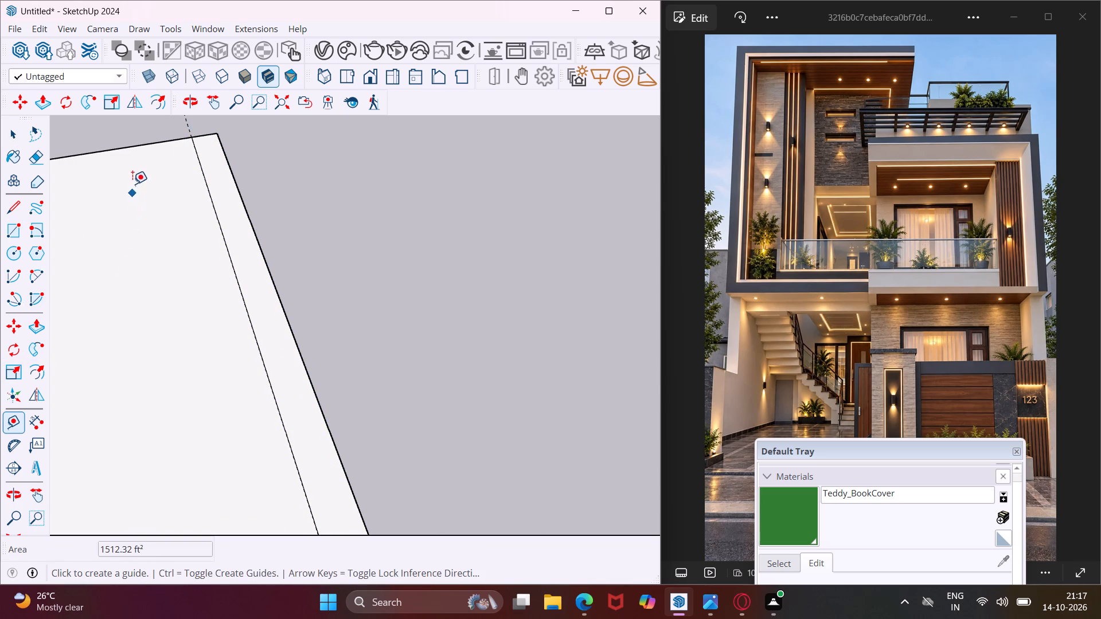
{"action": "left_click", "coordinate": [130, 147]}
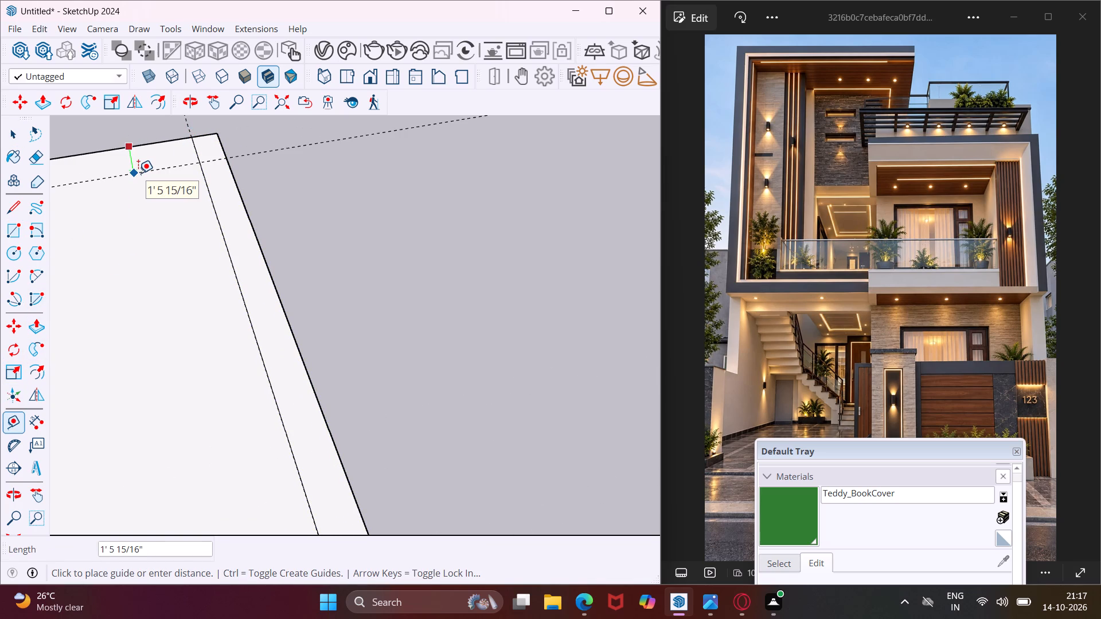
{"action": "type", "text": "9\""}
{"action": "key", "text": "Return"}
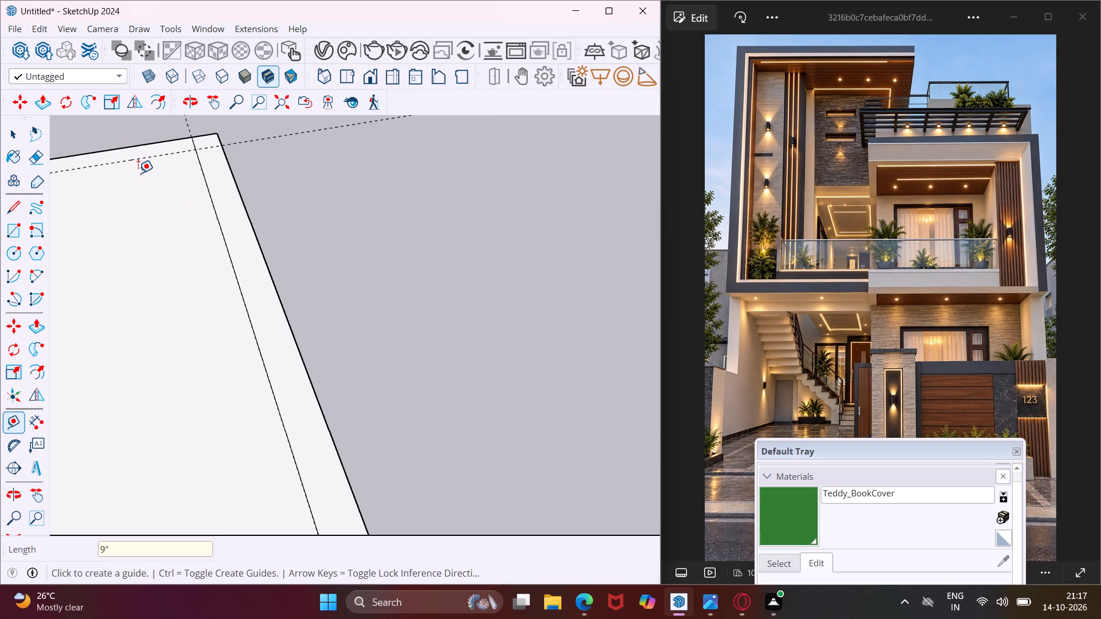
Draw a 9" wide rectangle along the slab's back edge, following the guide between the two side wall strips.
{"action": "scroll", "coordinate": [138, 173], "scroll_direction": "down", "scroll_amount": 11}
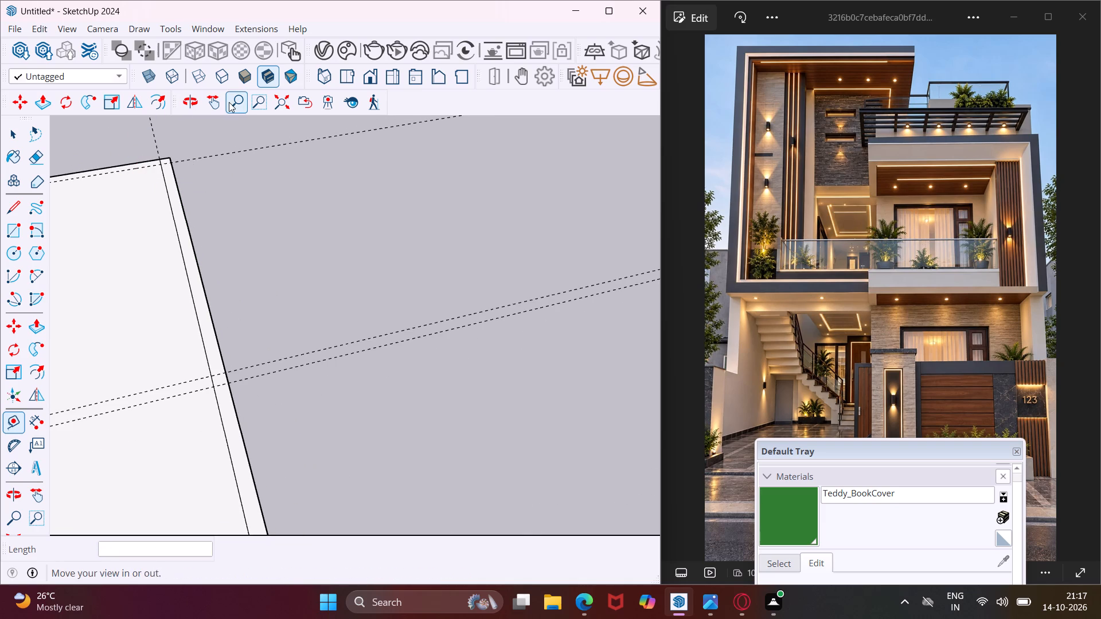
{"action": "left_click", "coordinate": [210, 104]}
{"action": "left_click_drag", "start_coordinate": [204, 222], "coordinate": [577, 211]}
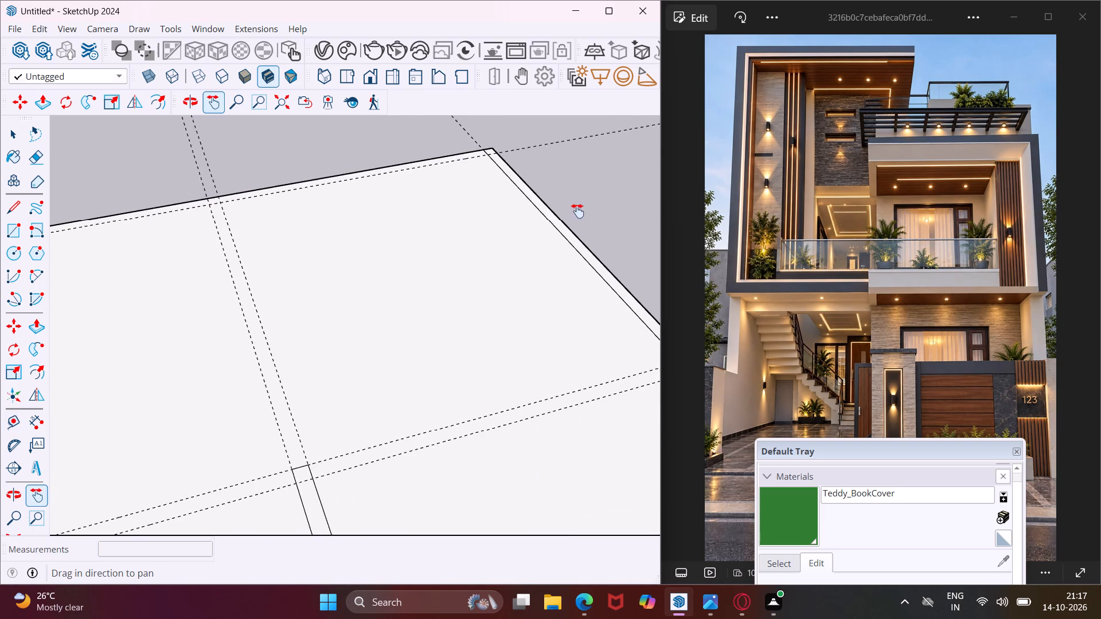
{"action": "left_click_drag", "start_coordinate": [577, 211], "coordinate": [579, 211]}
{"action": "middle_click_drag", "start_coordinate": [151, 312], "coordinate": [463, 287]}
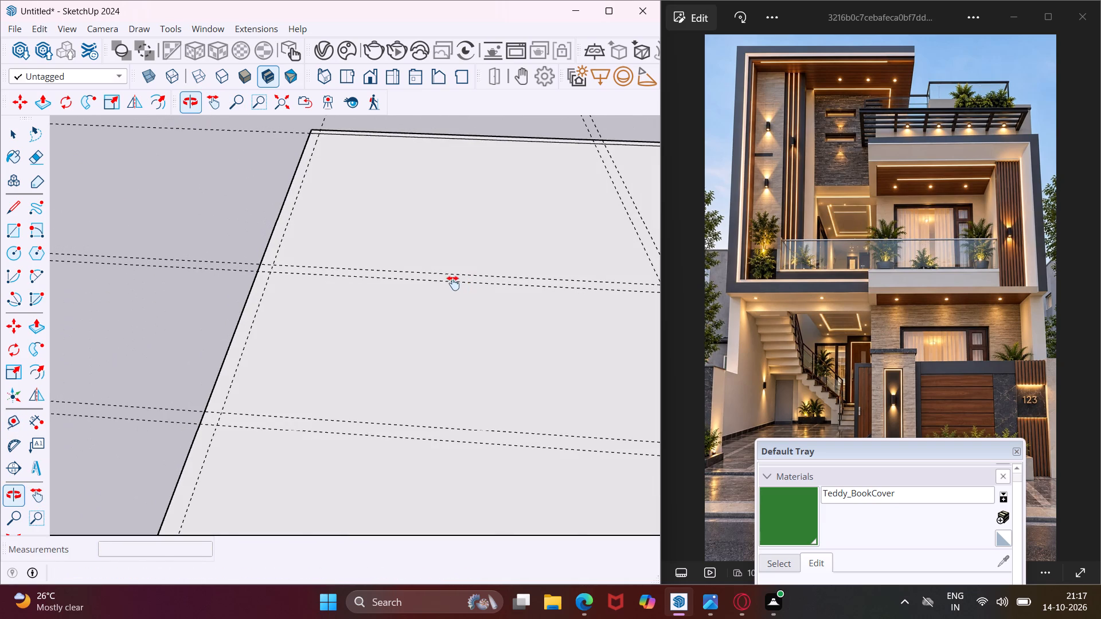
{"action": "scroll", "coordinate": [448, 283], "scroll_direction": "down", "scroll_amount": 4}
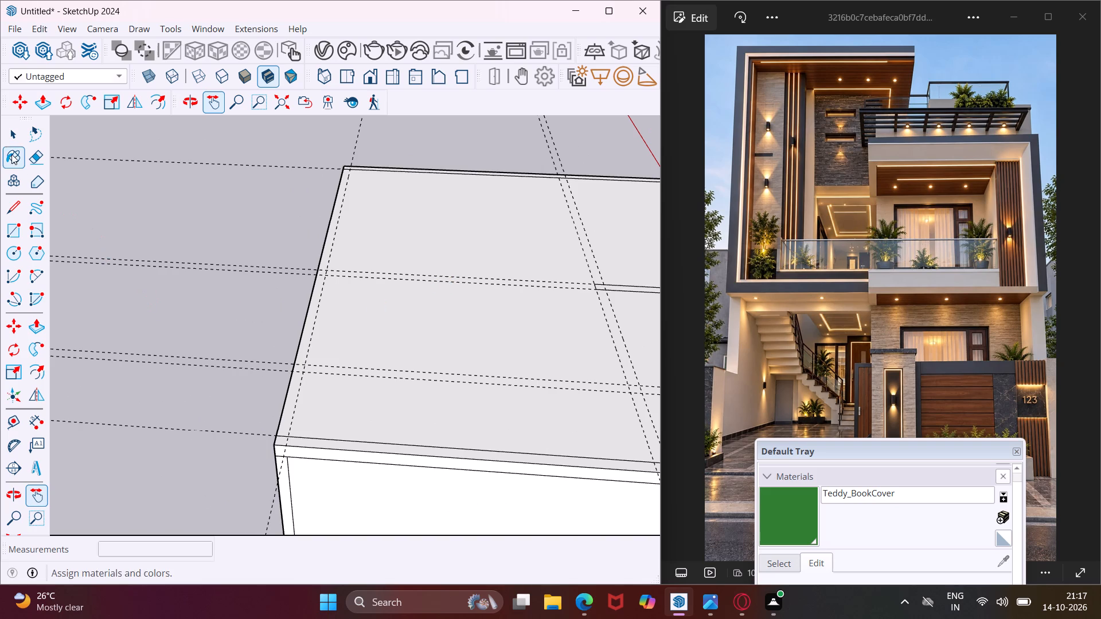
{"action": "left_click", "coordinate": [9, 236]}
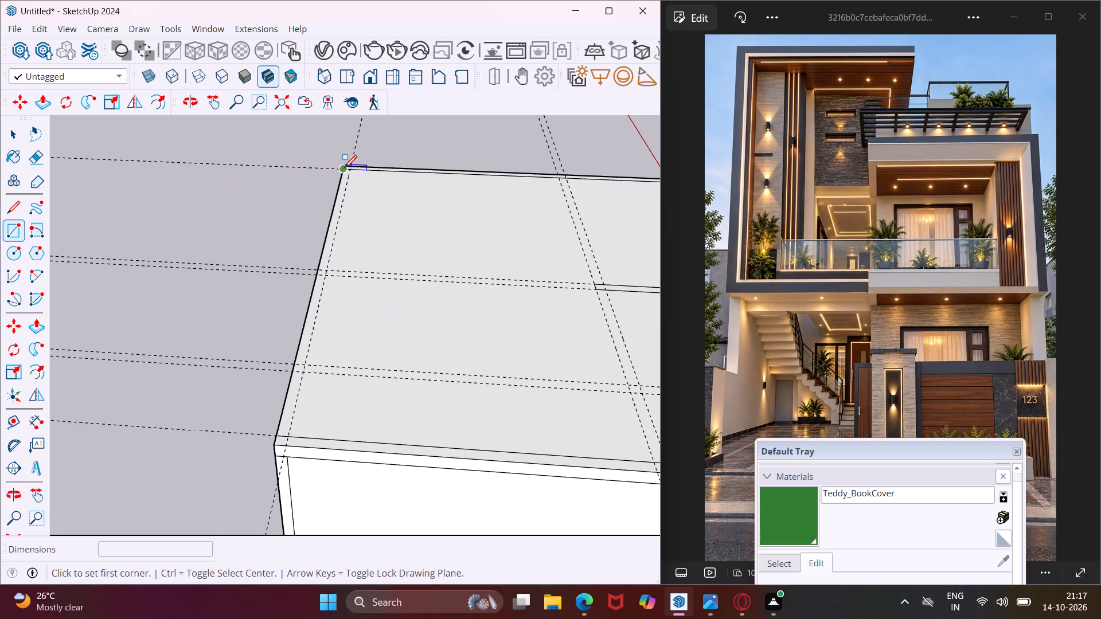
{"action": "scroll", "coordinate": [344, 168], "scroll_direction": "up", "scroll_amount": 8}
{"action": "left_click", "coordinate": [344, 168]}
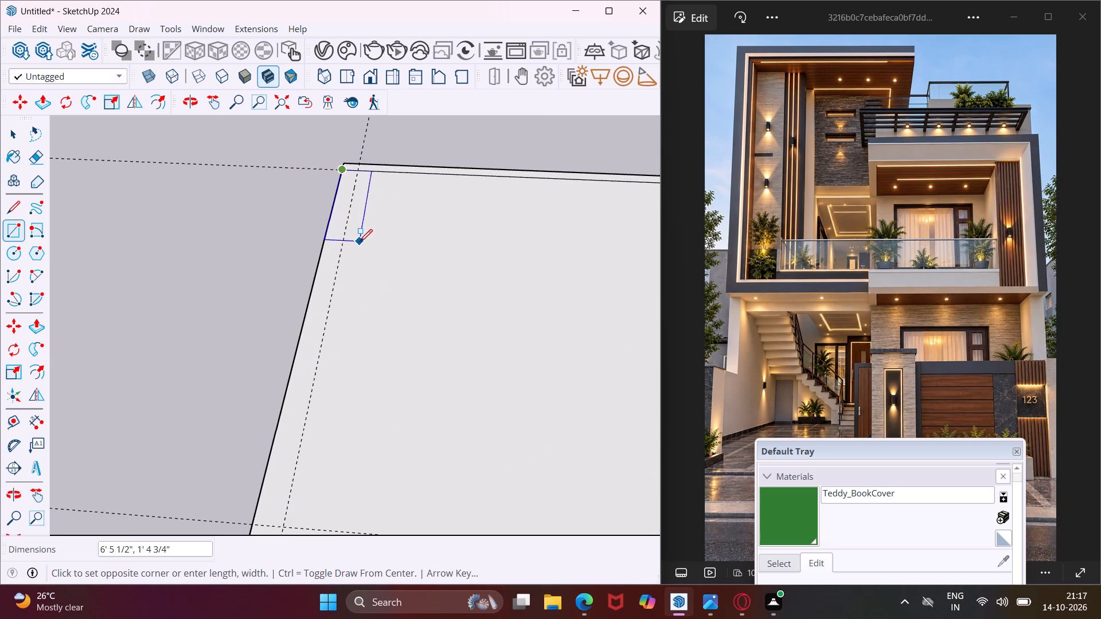
{"action": "scroll", "coordinate": [360, 242], "scroll_direction": "down", "scroll_amount": 16}
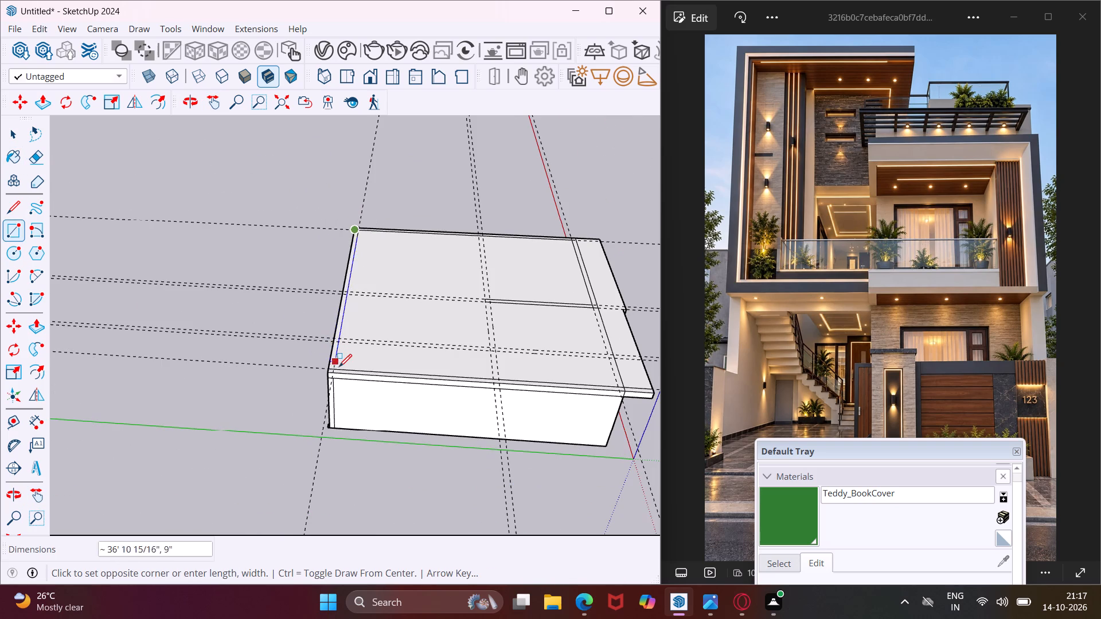
{"action": "scroll", "coordinate": [336, 370], "scroll_direction": "up", "scroll_amount": 16}
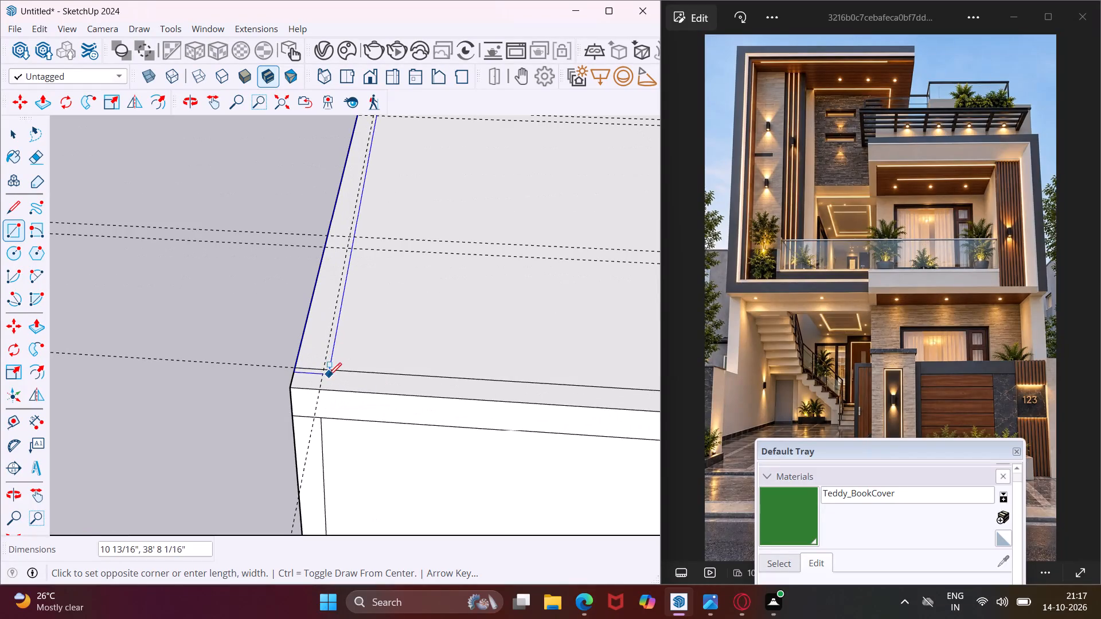
{"action": "left_click", "coordinate": [326, 370]}
Draw a 9" by about 17' 11 3/4" rectangle from the inner wall strip's back end across to the porch-side wall strip.
{"action": "scroll", "coordinate": [235, 341], "scroll_direction": "down", "scroll_amount": 11}
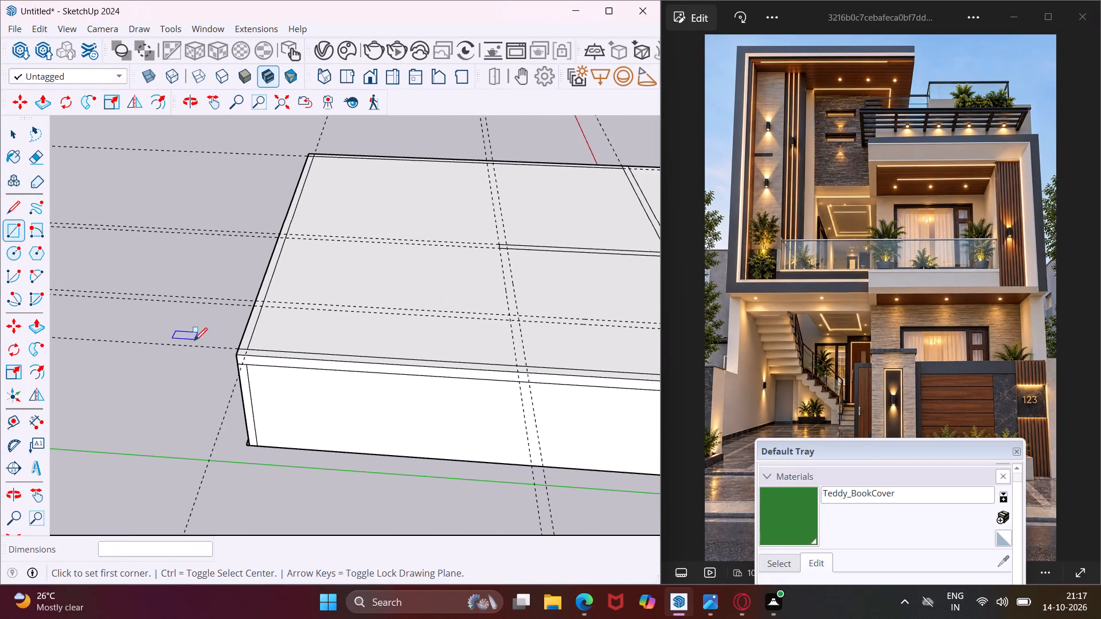
{"action": "scroll", "coordinate": [541, 355], "scroll_direction": "down", "scroll_amount": 3}
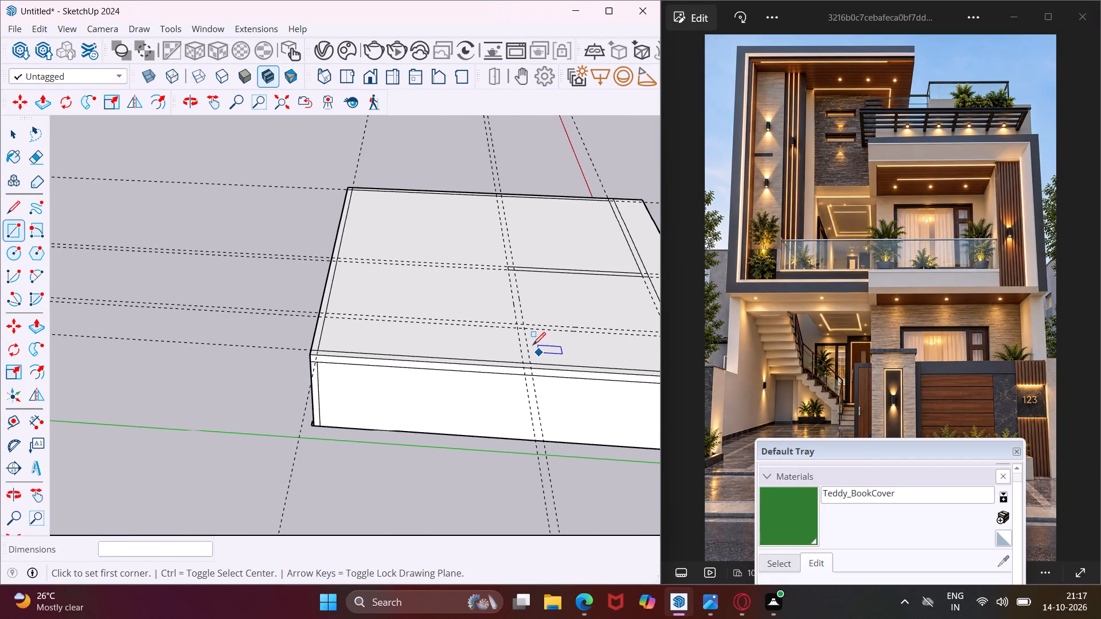
{"action": "scroll", "coordinate": [516, 273], "scroll_direction": "up", "scroll_amount": 9}
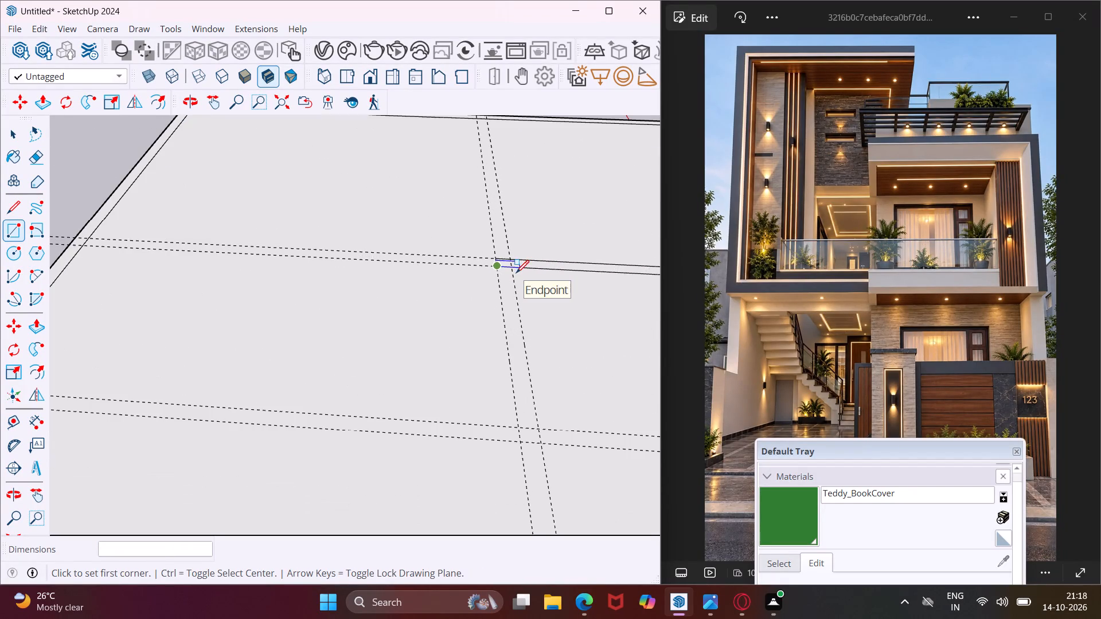
{"action": "left_click", "coordinate": [514, 265]}
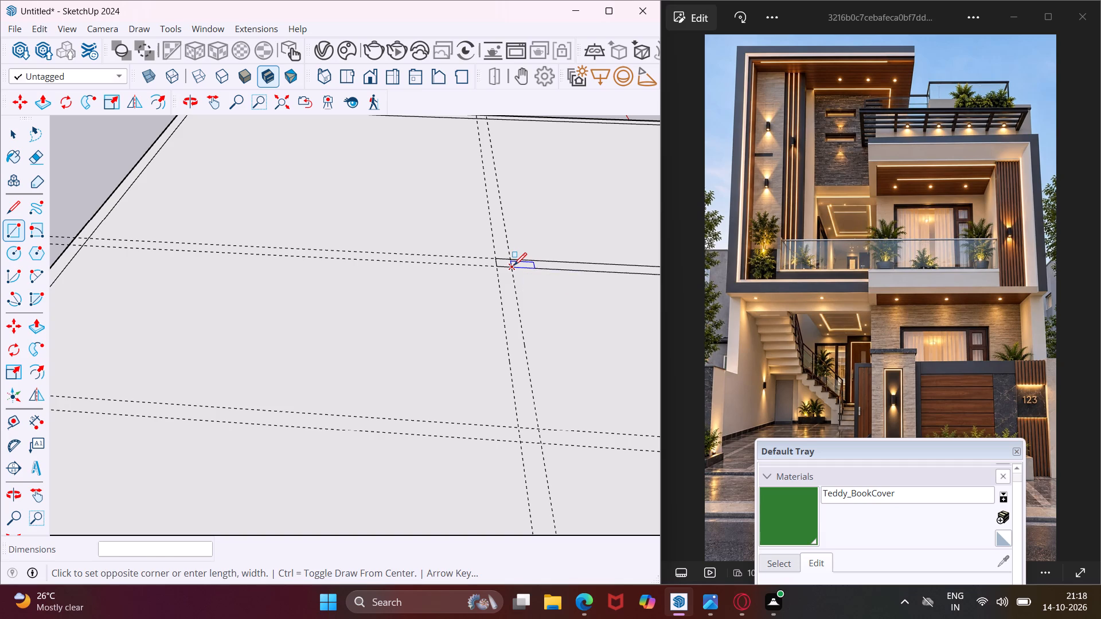
{"action": "scroll", "coordinate": [479, 335], "scroll_direction": "down", "scroll_amount": 9}
{"action": "scroll", "coordinate": [500, 383], "scroll_direction": "down", "scroll_amount": 1}
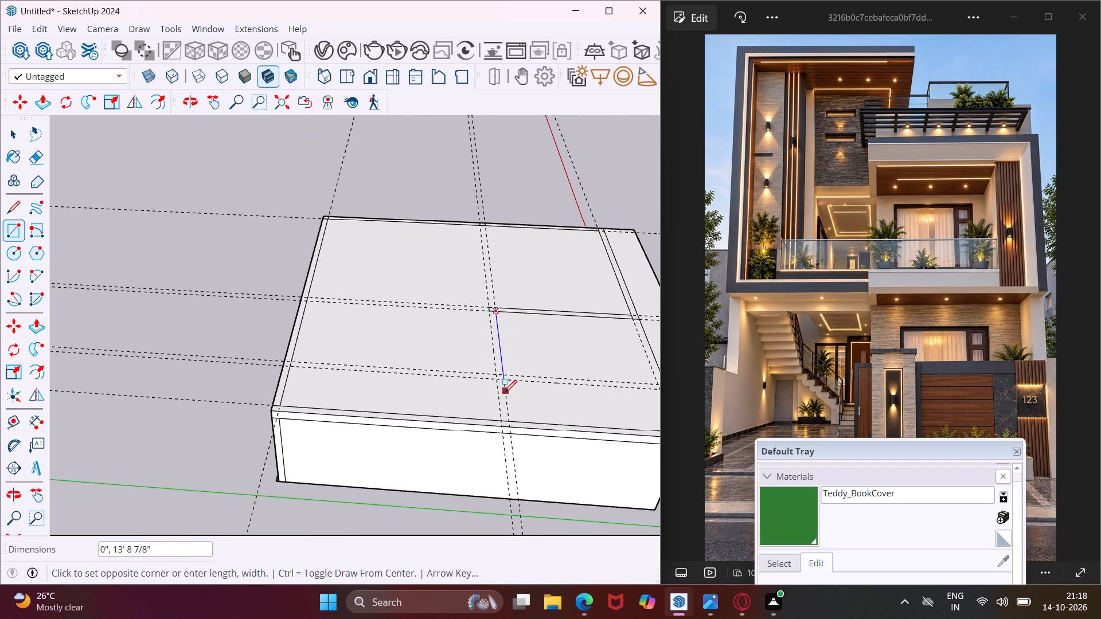
{"action": "left_click", "coordinate": [499, 421]}
{"action": "scroll", "coordinate": [423, 403], "scroll_direction": "down", "scroll_amount": 4}
{"action": "middle_click_drag", "start_coordinate": [571, 392], "coordinate": [540, 399]}
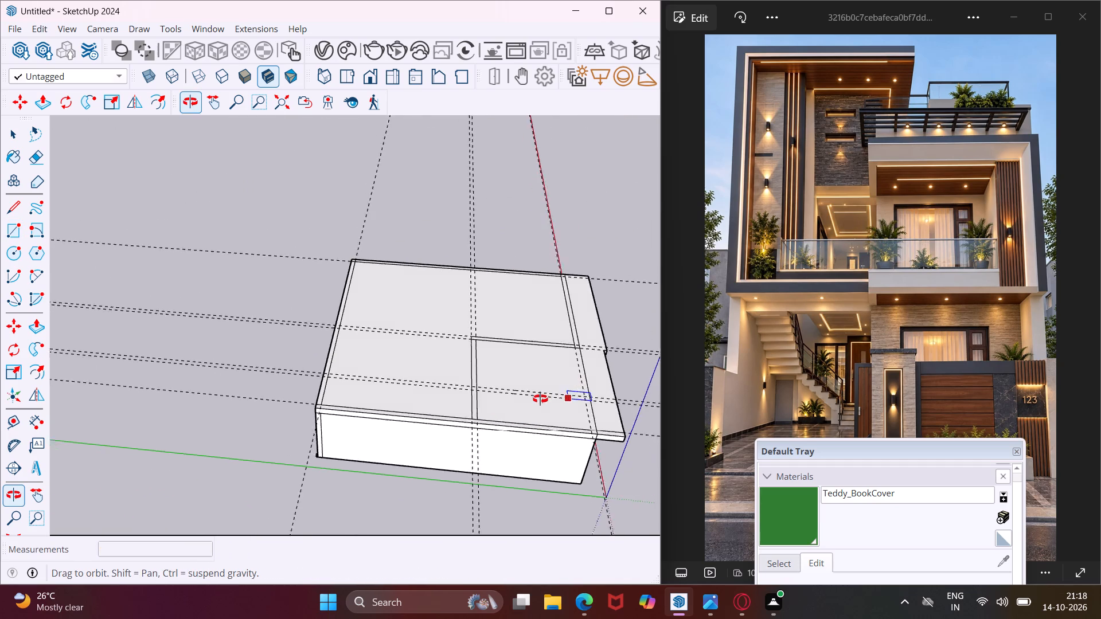
{"action": "middle_click_drag", "start_coordinate": [540, 399], "coordinate": [360, 361]}
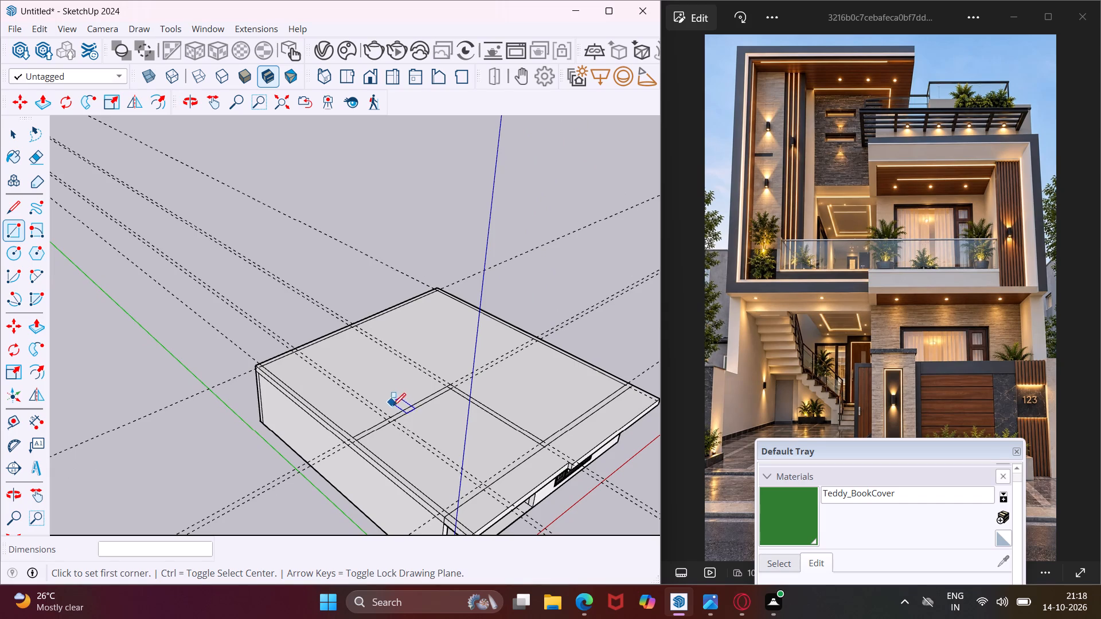
Draw a 9" by about 16' 7" rectangle along the guides, from the cross-wall strip to the front wall line, between the porch-side and inner wall strips.
{"action": "scroll", "coordinate": [397, 424], "scroll_direction": "up", "scroll_amount": 10}
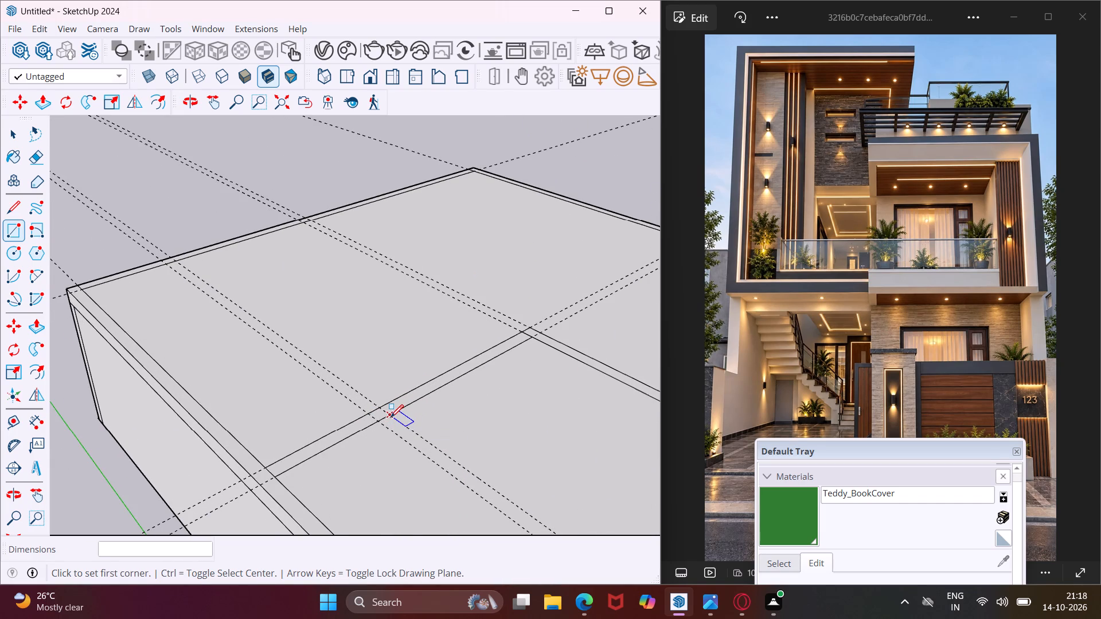
{"action": "left_click", "coordinate": [391, 417]}
{"action": "scroll", "coordinate": [402, 461], "scroll_direction": "down", "scroll_amount": 10}
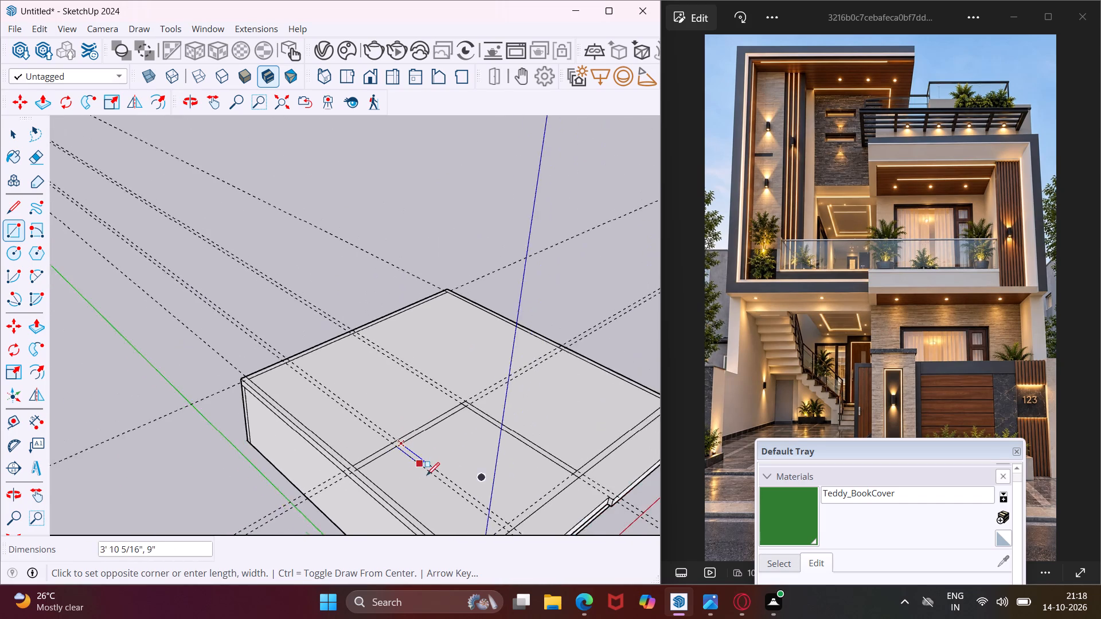
{"action": "scroll", "coordinate": [427, 475], "scroll_direction": "down", "scroll_amount": 2}
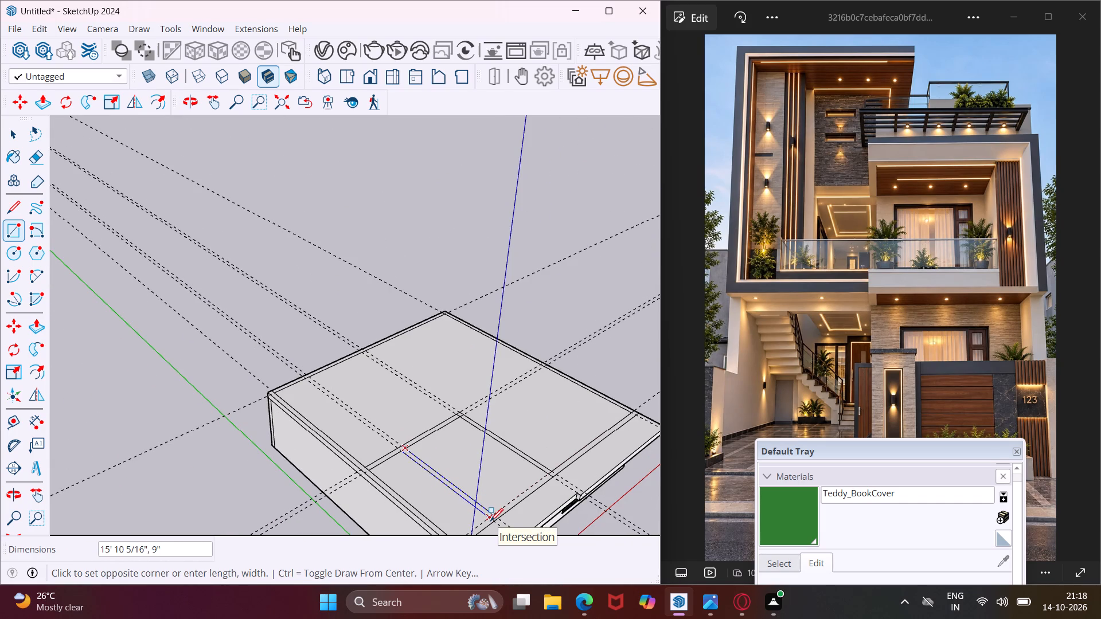
{"action": "scroll", "coordinate": [490, 521], "scroll_direction": "up", "scroll_amount": 4}
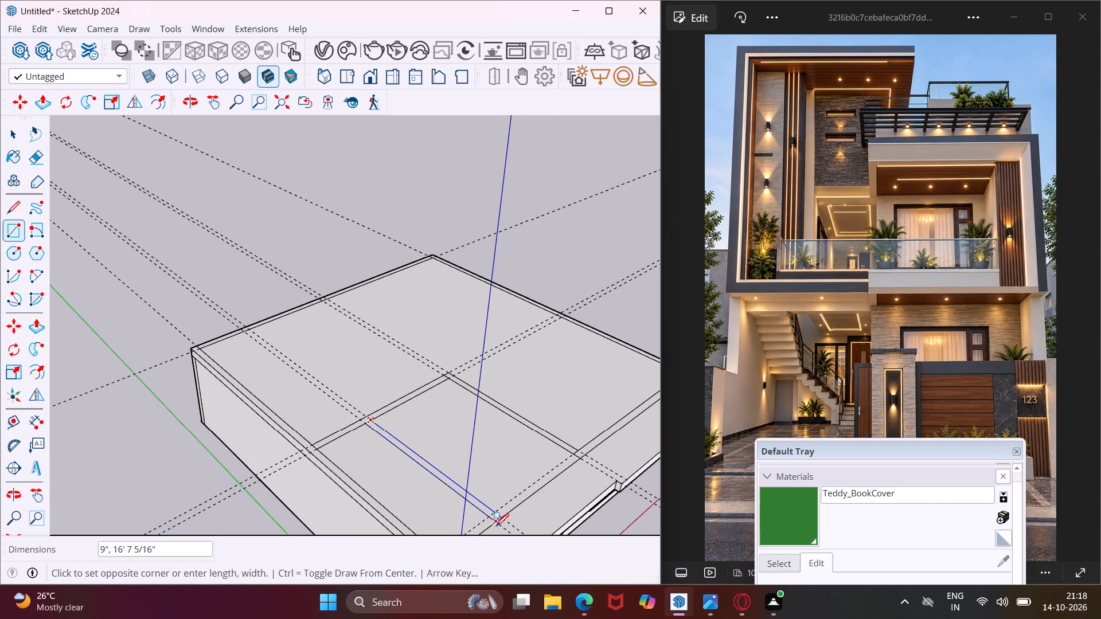
{"action": "left_click", "coordinate": [494, 523]}
Draw a 9" by 6' rectangle on the front wall line, from the new strip's front end to the porch-side wall strip.
{"action": "scroll", "coordinate": [489, 516], "scroll_direction": "down", "scroll_amount": 4}
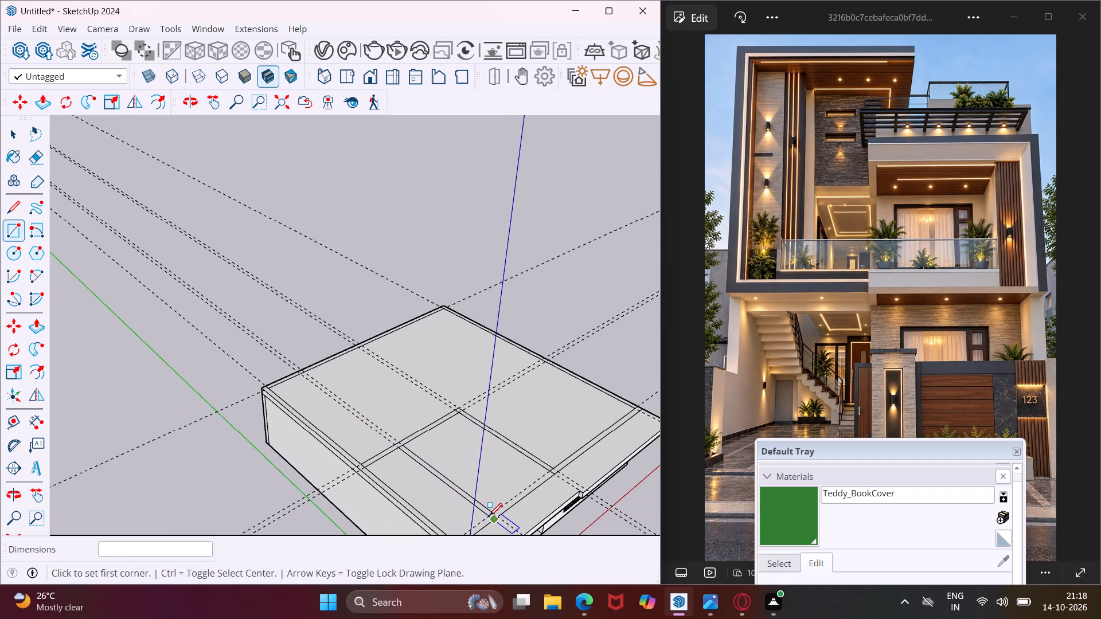
{"action": "middle_click_drag", "start_coordinate": [490, 522], "coordinate": [696, 442]}
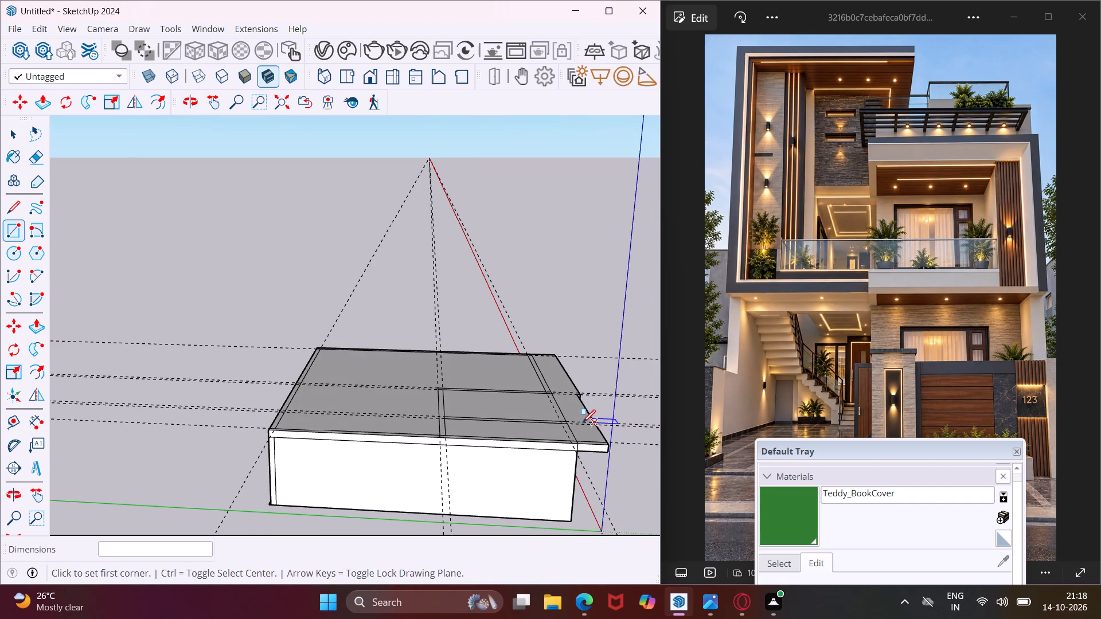
{"action": "scroll", "coordinate": [577, 423], "scroll_direction": "up", "scroll_amount": 8}
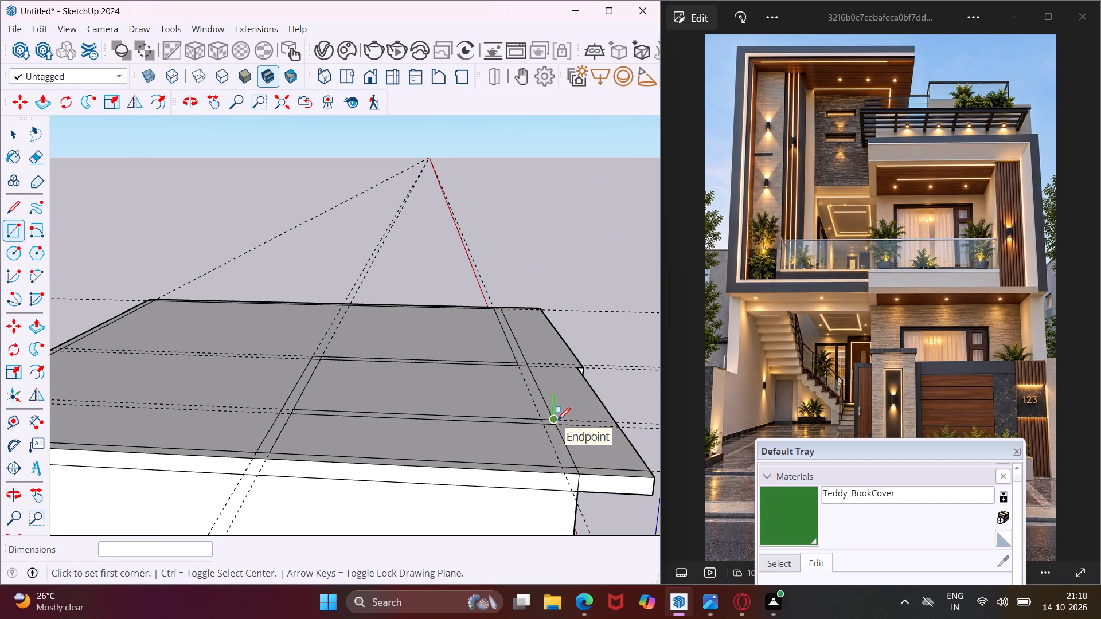
{"action": "scroll", "coordinate": [558, 425], "scroll_direction": "up", "scroll_amount": 8}
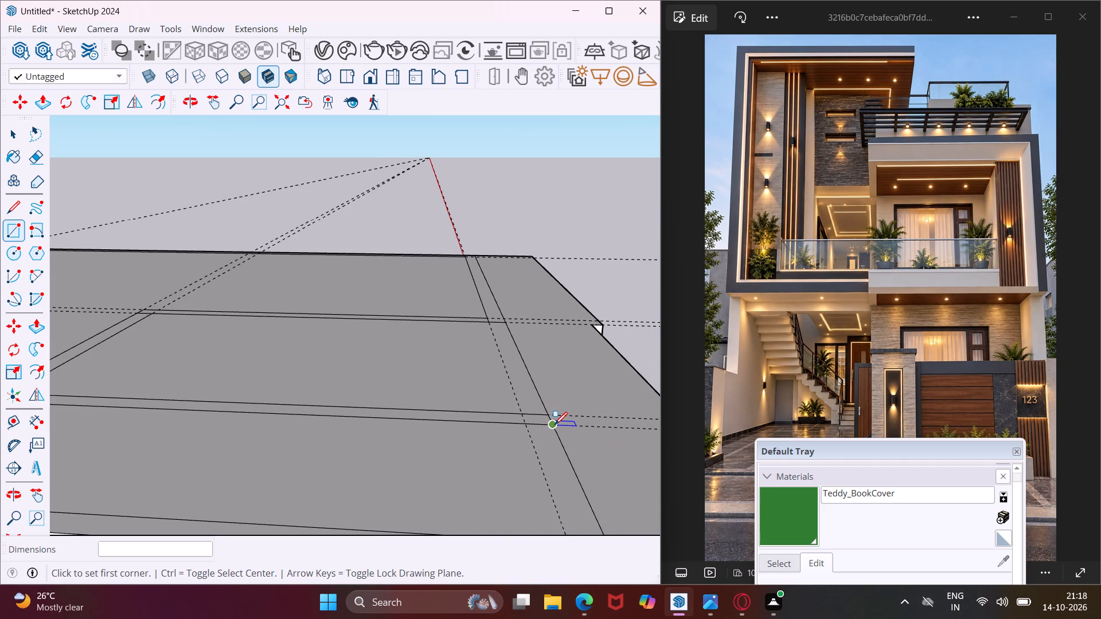
{"action": "left_click", "coordinate": [555, 425]}
{"action": "scroll", "coordinate": [544, 454], "scroll_direction": "down", "scroll_amount": 7}
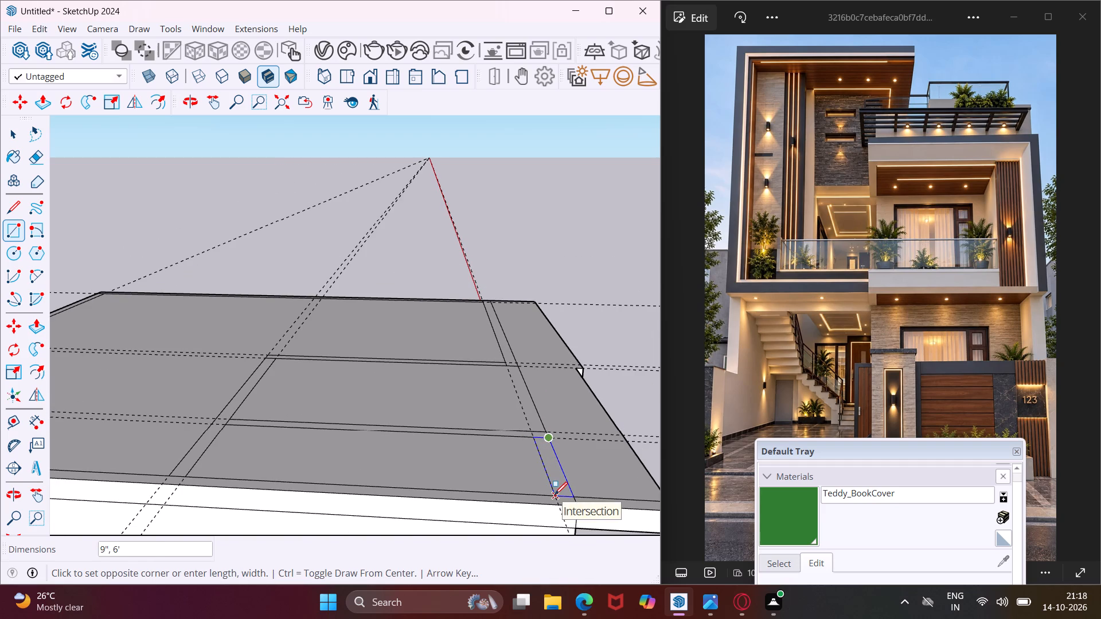
{"action": "left_click", "coordinate": [555, 496]}
{"action": "key", "text": "Escape"}
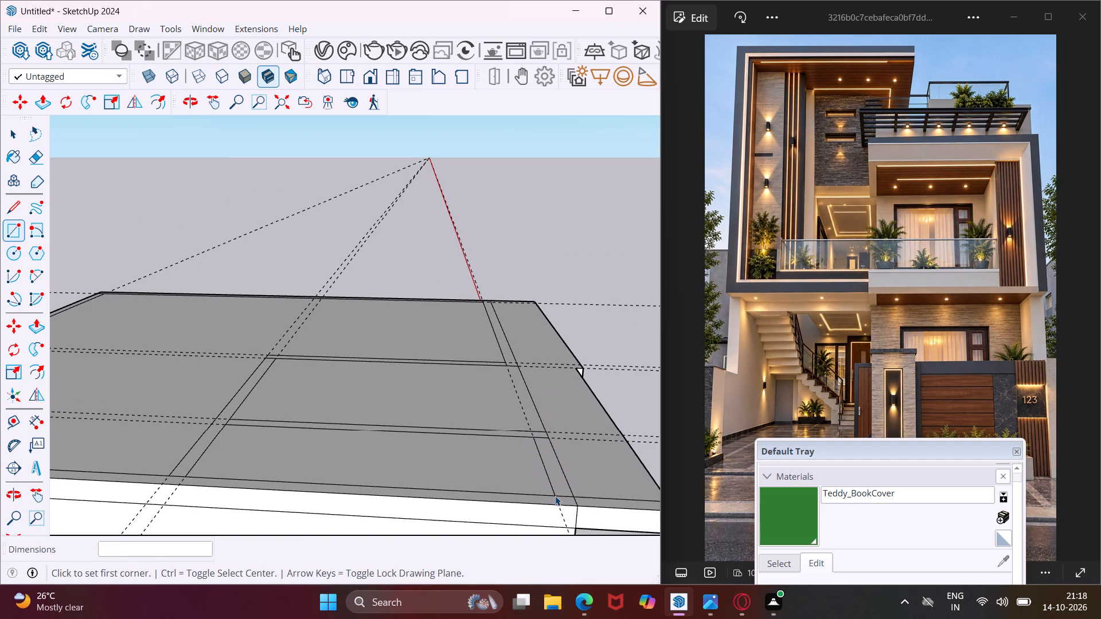
{"action": "key", "text": "space"}
Push/Pull the wall strip along the slab's back edge up 10'.
{"action": "scroll", "coordinate": [557, 499], "scroll_direction": "down", "scroll_amount": 5}
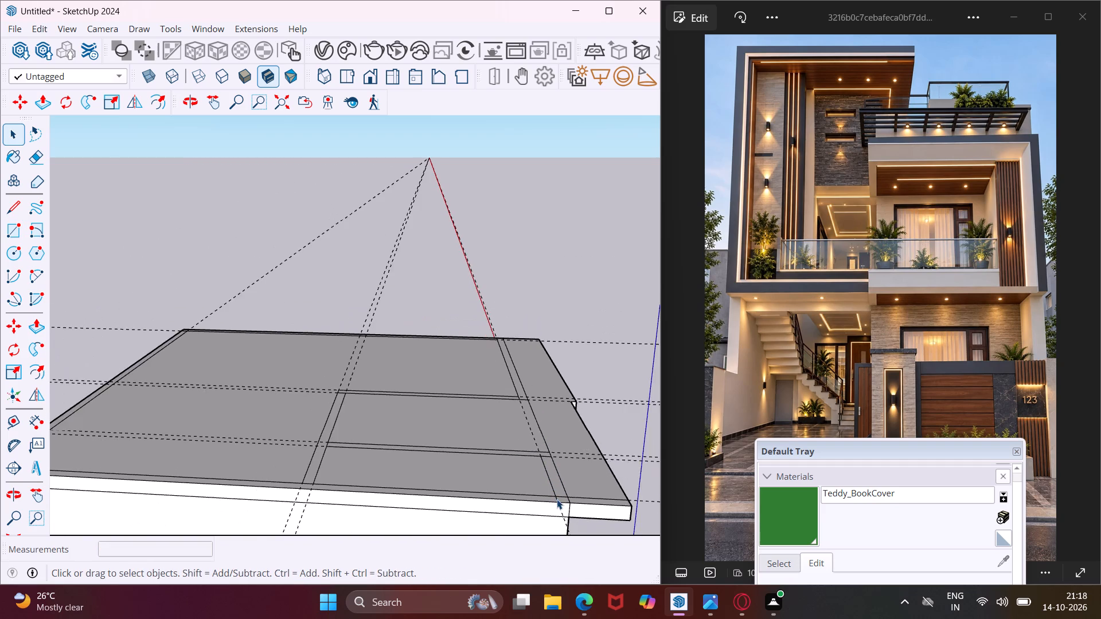
{"action": "scroll", "coordinate": [557, 499], "scroll_direction": "down", "scroll_amount": 4}
{"action": "scroll", "coordinate": [154, 465], "scroll_direction": "up", "scroll_amount": 3}
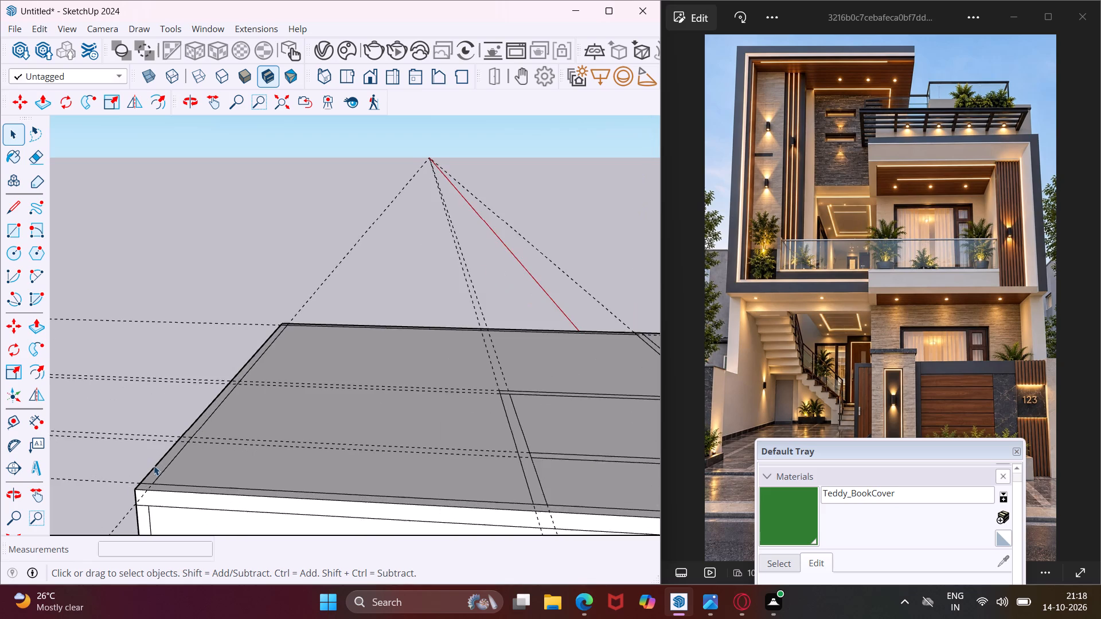
{"action": "scroll", "coordinate": [154, 465], "scroll_direction": "up", "scroll_amount": 11}
{"action": "left_click", "coordinate": [163, 478]}
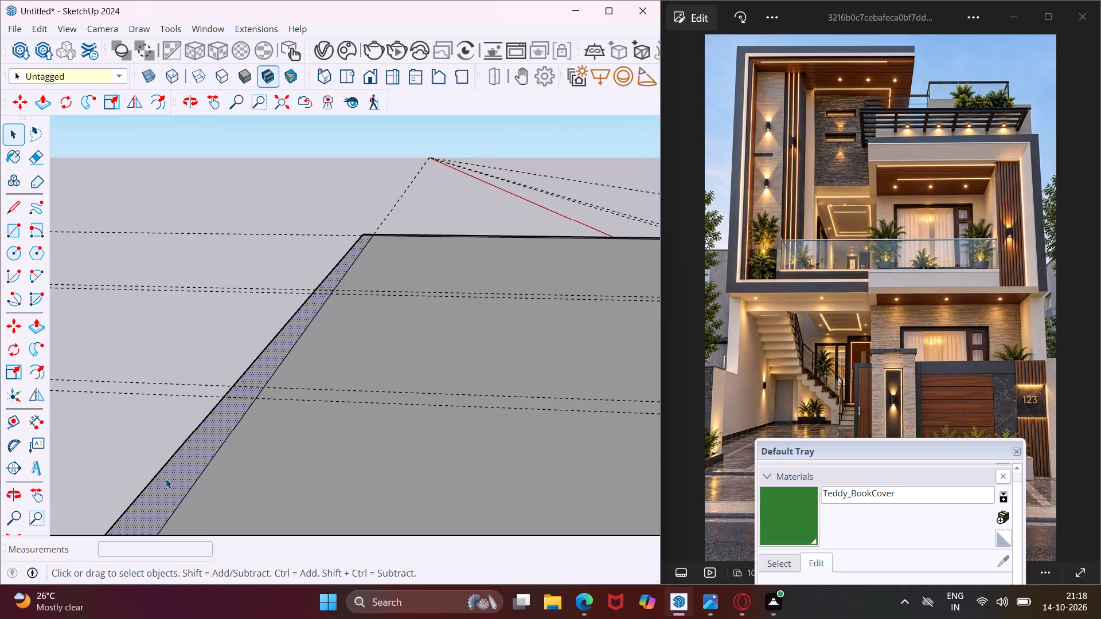
{"action": "key", "text": "p"}
{"action": "left_click", "coordinate": [166, 479]}
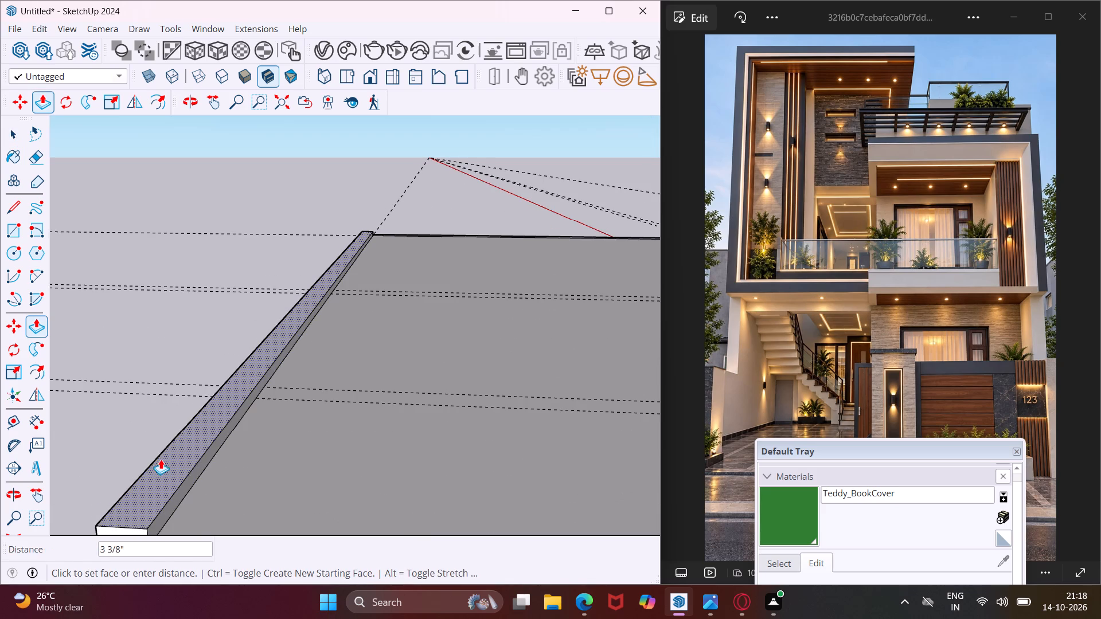
{"action": "scroll", "coordinate": [161, 416], "scroll_direction": "down", "scroll_amount": 6}
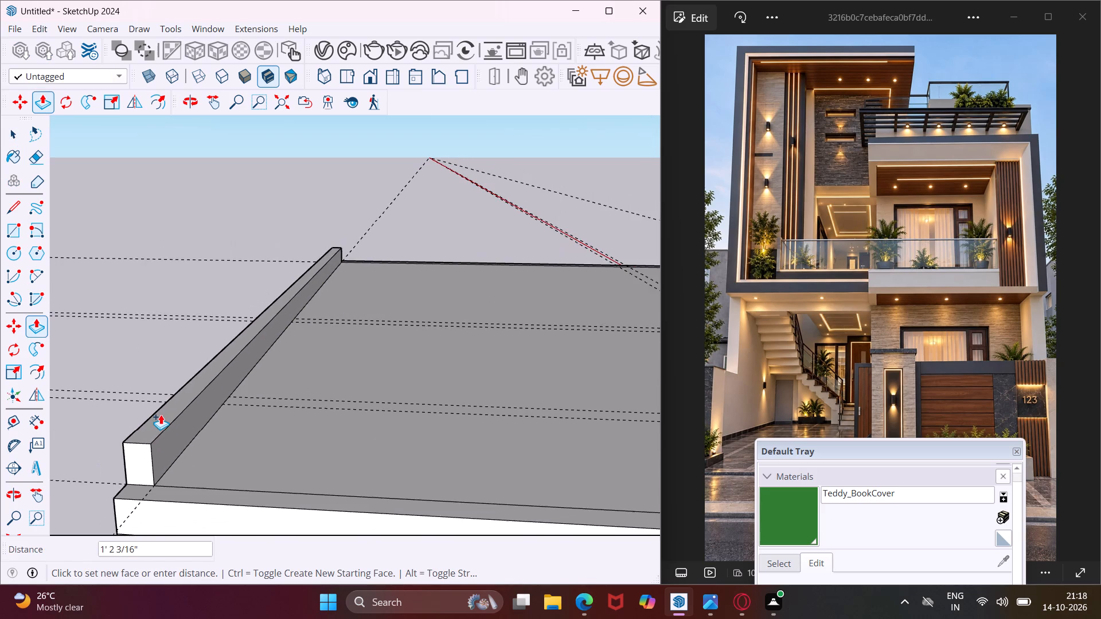
{"action": "scroll", "coordinate": [161, 414], "scroll_direction": "down", "scroll_amount": 8}
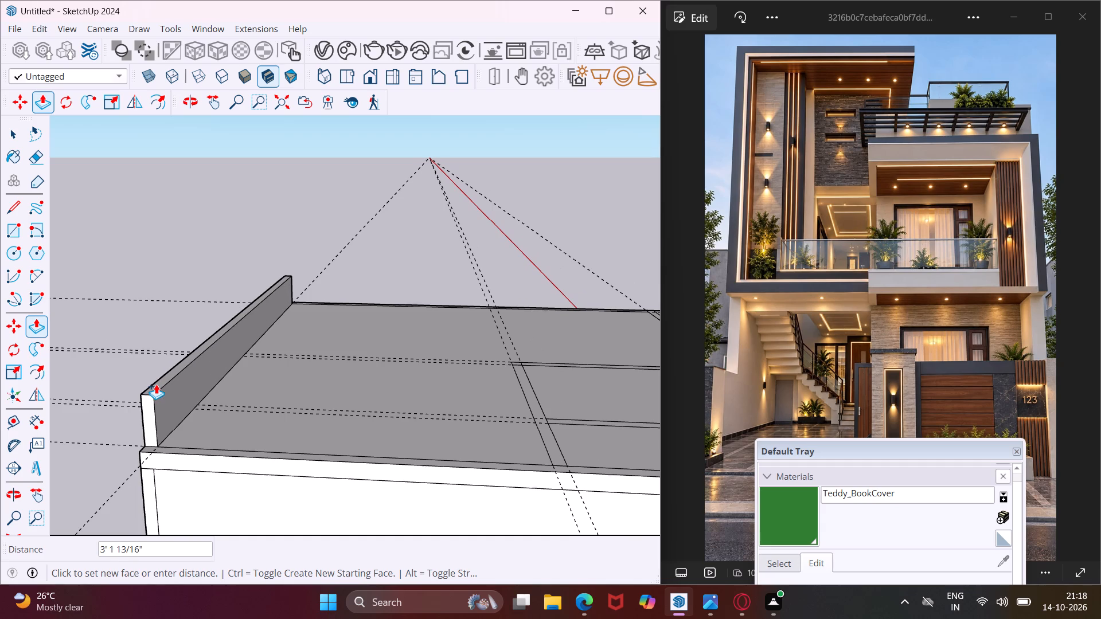
{"action": "type", "text": "10'"}
{"action": "key", "text": "Return"}
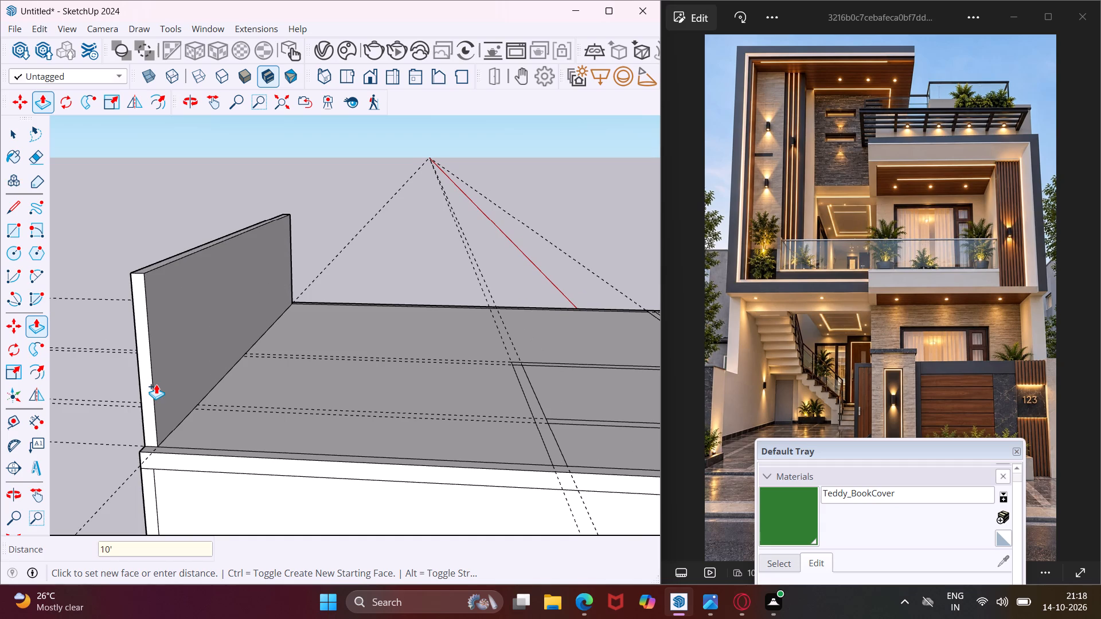
Push/Pull the porch-side wall strip up 10', level with the top of the back wall.
{"action": "scroll", "coordinate": [142, 441], "scroll_direction": "up", "scroll_amount": 8}
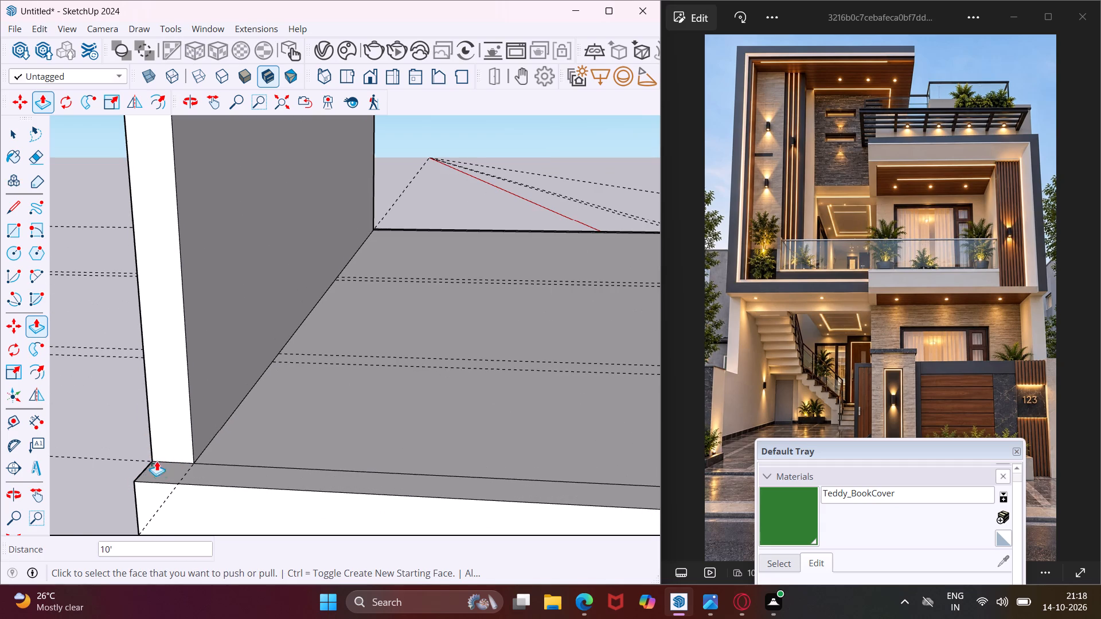
{"action": "left_click", "coordinate": [164, 469]}
{"action": "scroll", "coordinate": [137, 410], "scroll_direction": "down", "scroll_amount": 10}
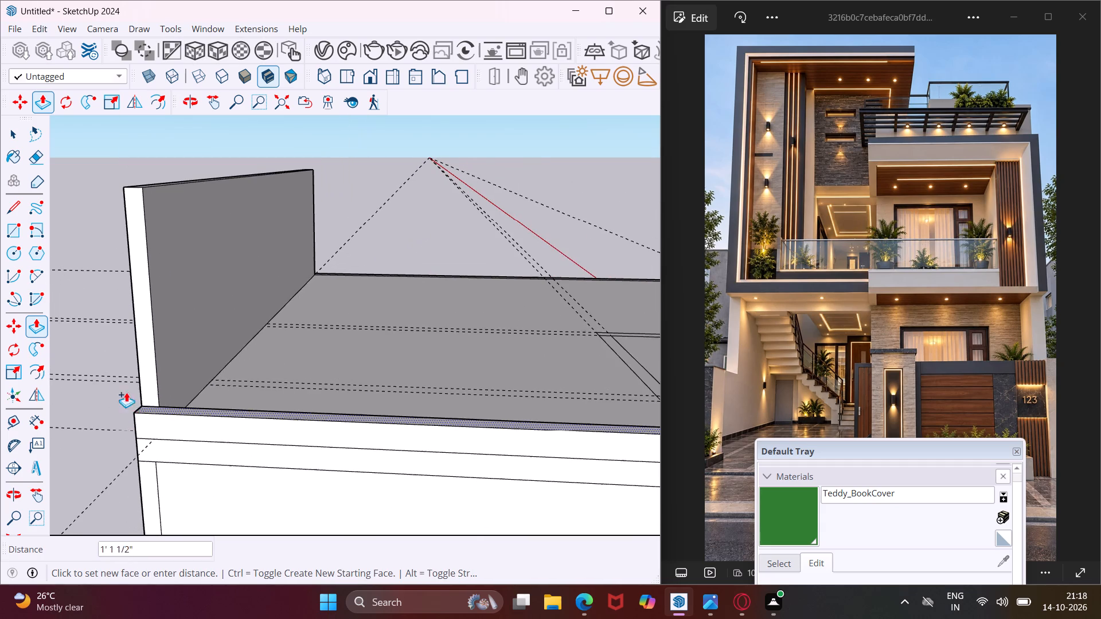
{"action": "middle_click_drag", "start_coordinate": [139, 189], "coordinate": [289, 284]}
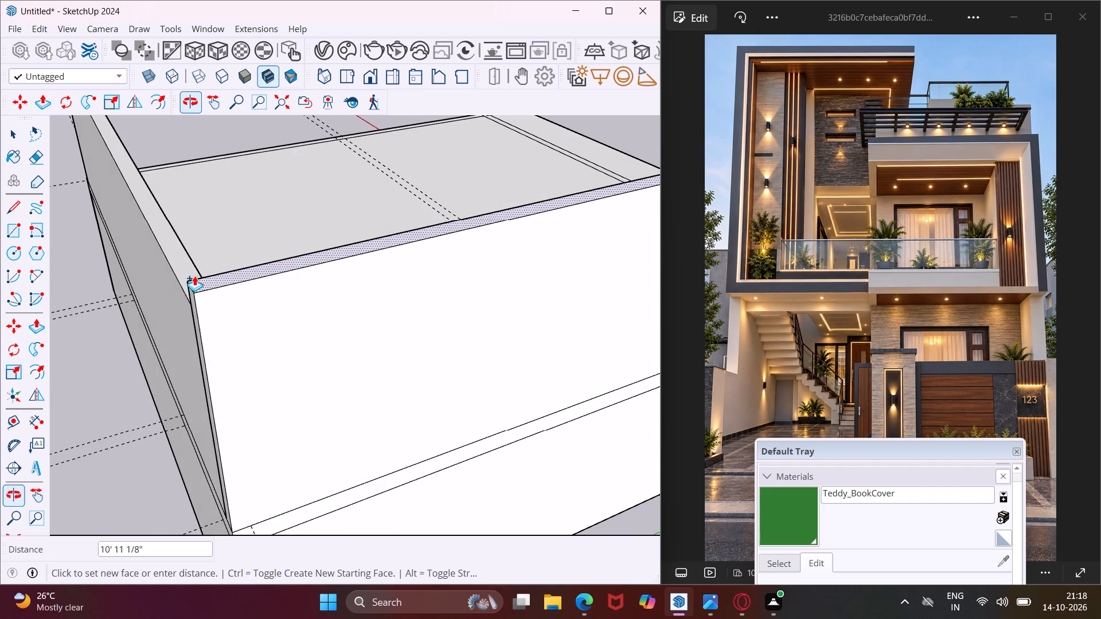
{"action": "left_click", "coordinate": [185, 290]}
Push/Pull the cross-wall strip that meets the porch-side wall up 10', level with that wall's top.
{"action": "scroll", "coordinate": [111, 291], "scroll_direction": "down", "scroll_amount": 8}
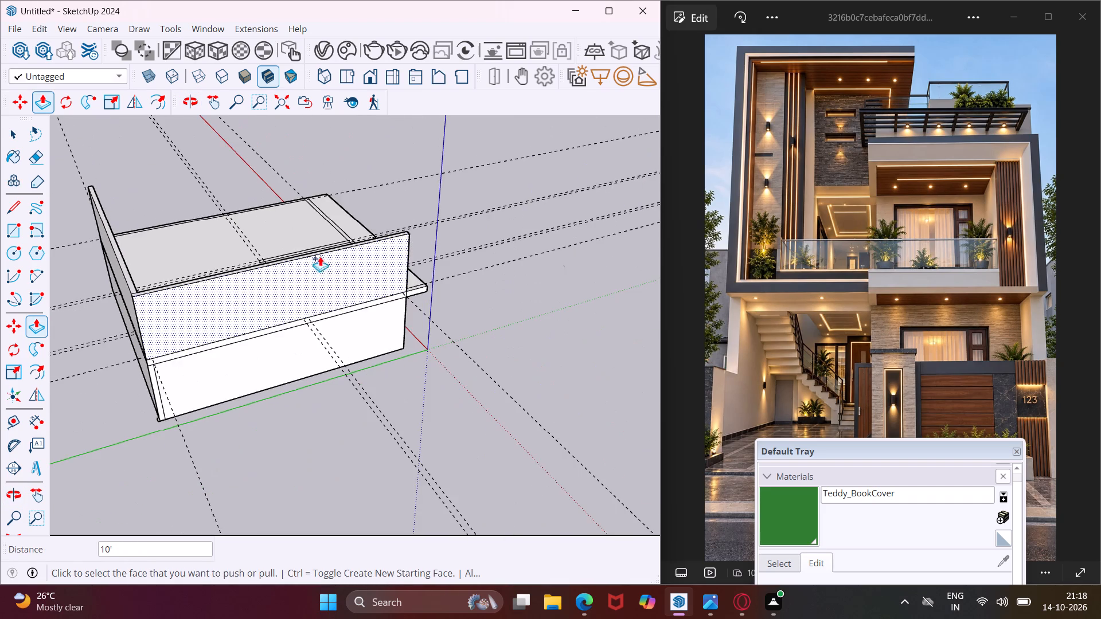
{"action": "middle_click_drag", "start_coordinate": [353, 244], "coordinate": [197, 366]}
{"action": "scroll", "coordinate": [296, 263], "scroll_direction": "up", "scroll_amount": 5}
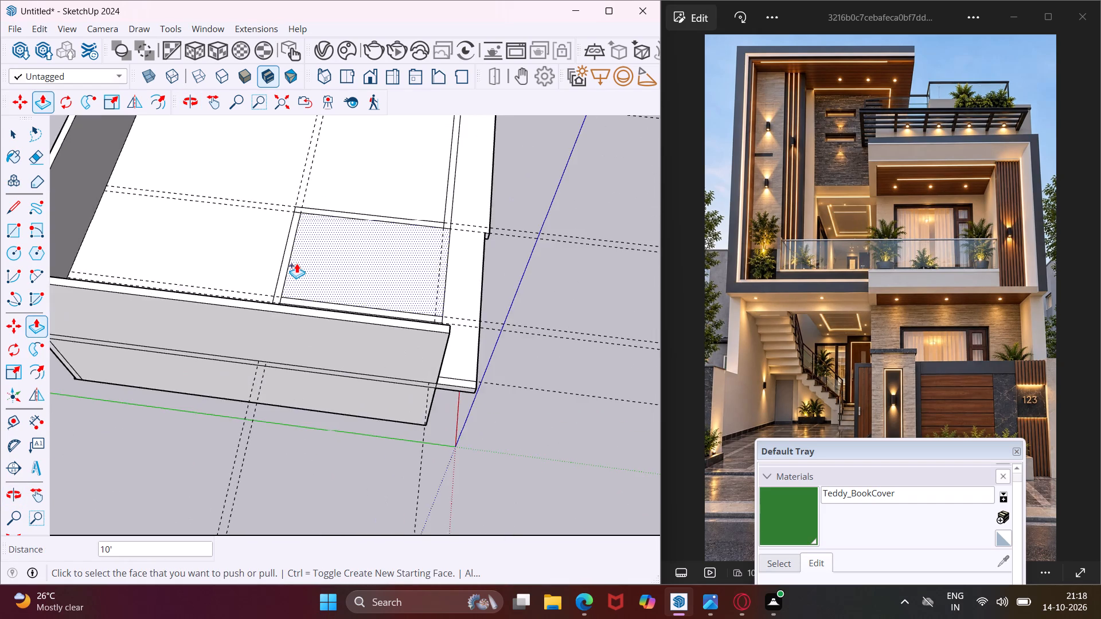
{"action": "scroll", "coordinate": [296, 263], "scroll_direction": "up", "scroll_amount": 7}
{"action": "left_click", "coordinate": [252, 353]}
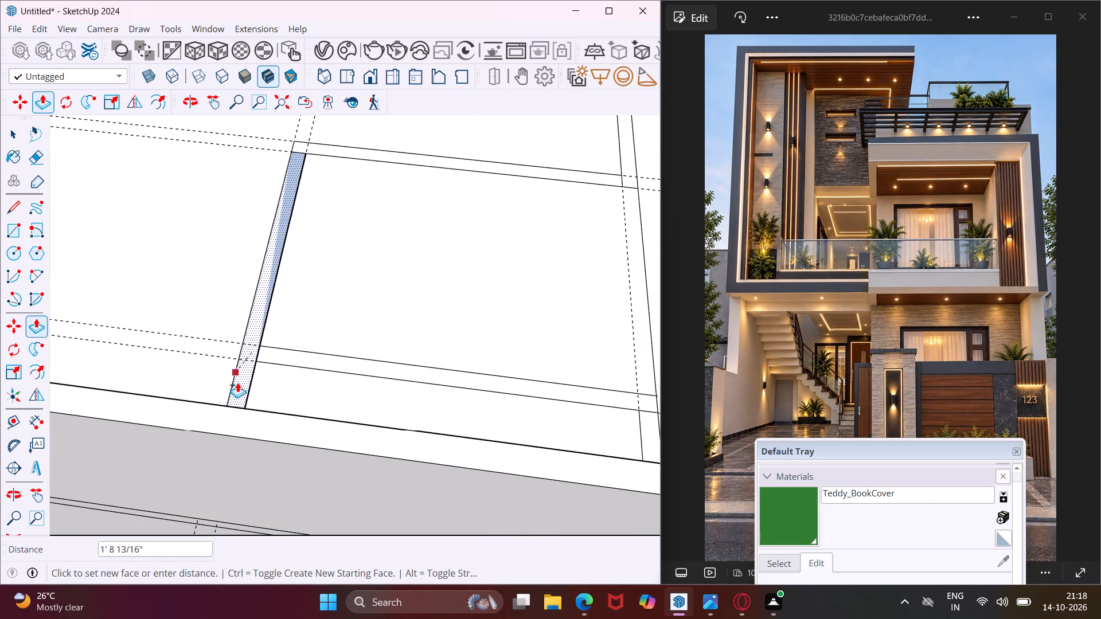
{"action": "left_click", "coordinate": [222, 418]}
Push/Pull the strip running from the cross wall to the front wall line up 10', level with the cross wall's top.
{"action": "scroll", "coordinate": [299, 356], "scroll_direction": "up", "scroll_amount": 4}
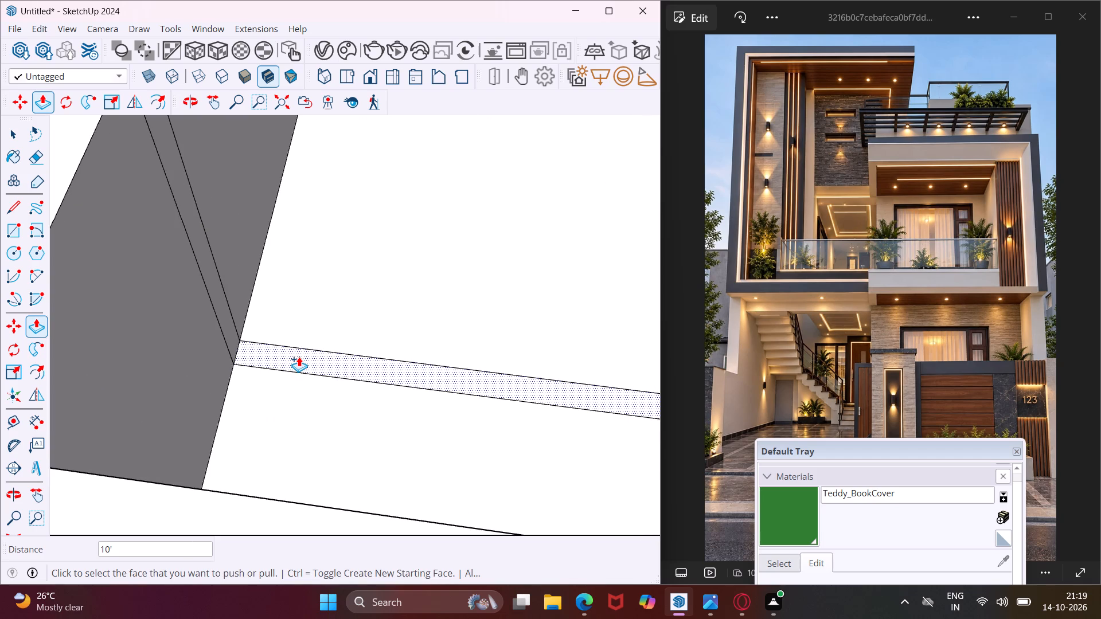
{"action": "left_click", "coordinate": [299, 356]}
{"action": "scroll", "coordinate": [237, 322], "scroll_direction": "down", "scroll_amount": 7}
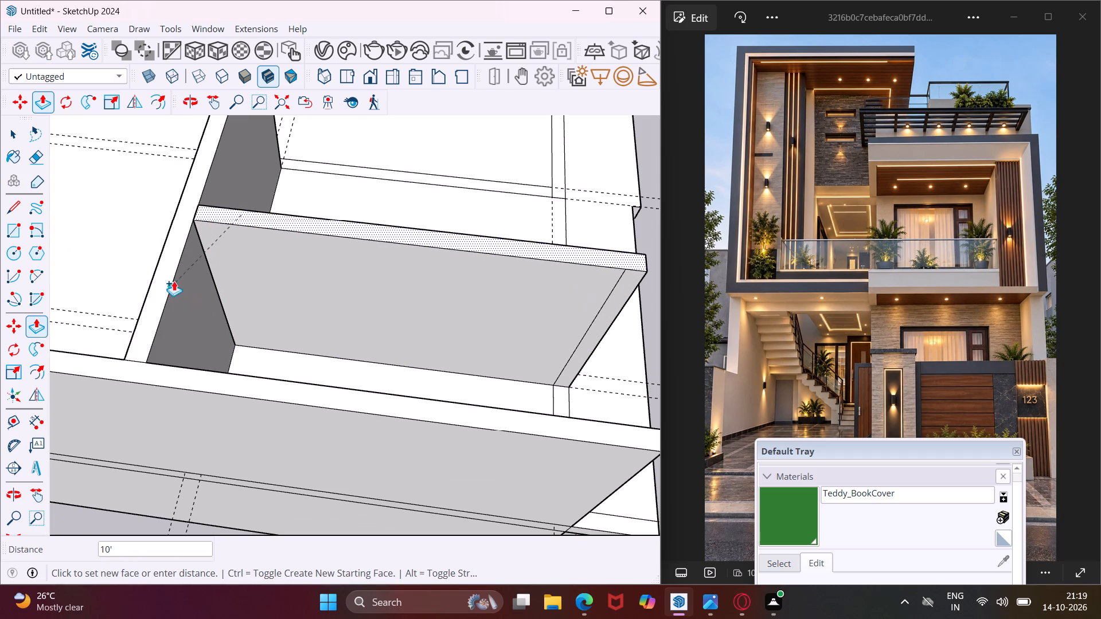
{"action": "left_click", "coordinate": [174, 281]}
Push/Pull the short 6' front strip beside the porch-side wall up 10', level with the adjoining walls.
{"action": "middle_click_drag", "start_coordinate": [248, 229], "coordinate": [107, 240]}
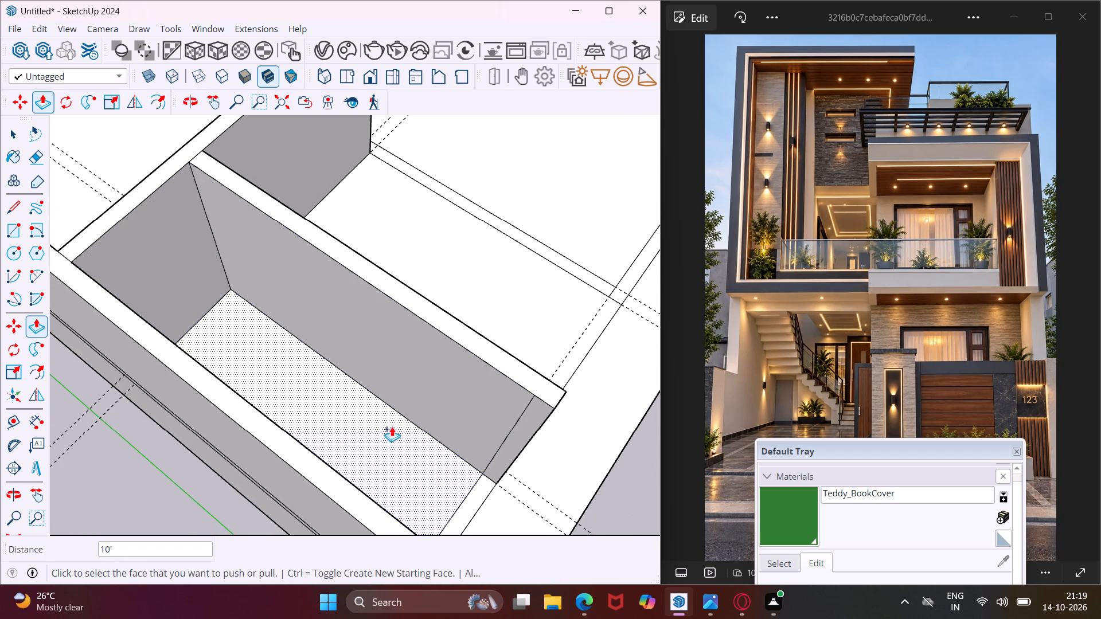
{"action": "scroll", "coordinate": [465, 504], "scroll_direction": "up", "scroll_amount": 3}
{"action": "left_click", "coordinate": [466, 504]}
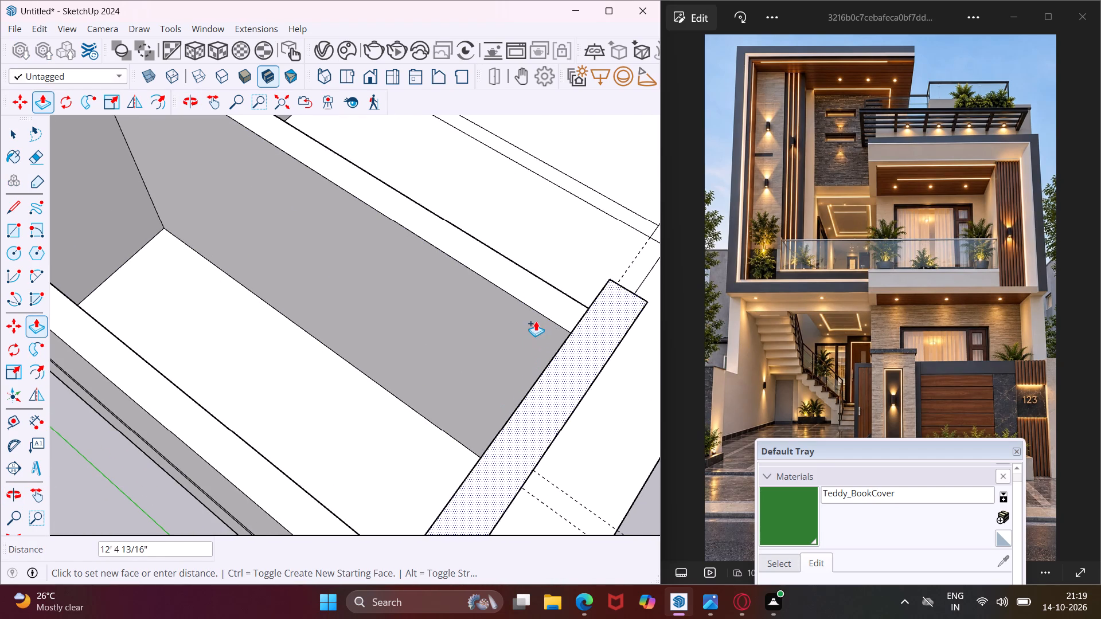
{"action": "left_click", "coordinate": [533, 309]}
Push/Pull the inner wall strip between the porch-side and window-side areas up 10', level with the cross wall's top.
{"action": "middle_click_drag", "start_coordinate": [530, 313], "coordinate": [479, 312]}
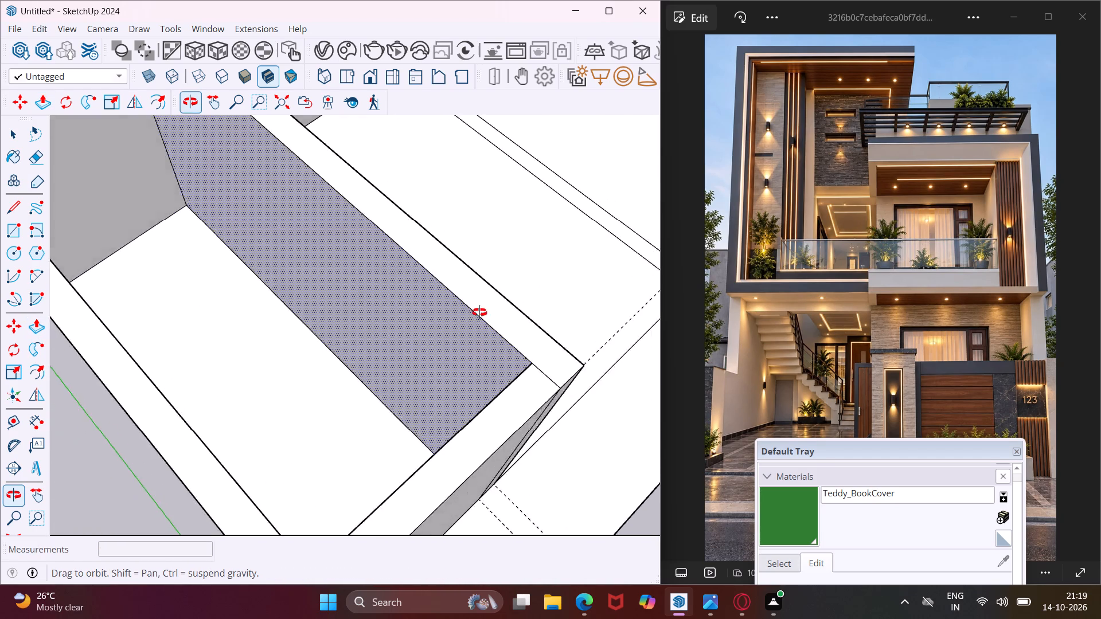
{"action": "middle_click_drag", "start_coordinate": [479, 312], "coordinate": [212, 323]}
{"action": "scroll", "coordinate": [197, 315], "scroll_direction": "down", "scroll_amount": 7}
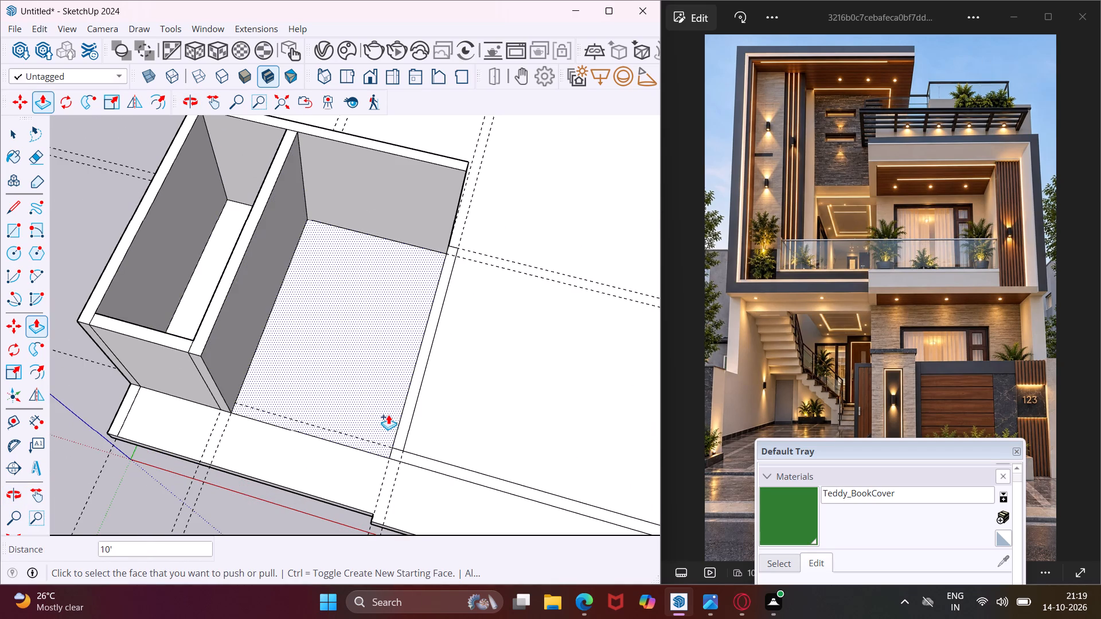
{"action": "scroll", "coordinate": [402, 422], "scroll_direction": "up", "scroll_amount": 3}
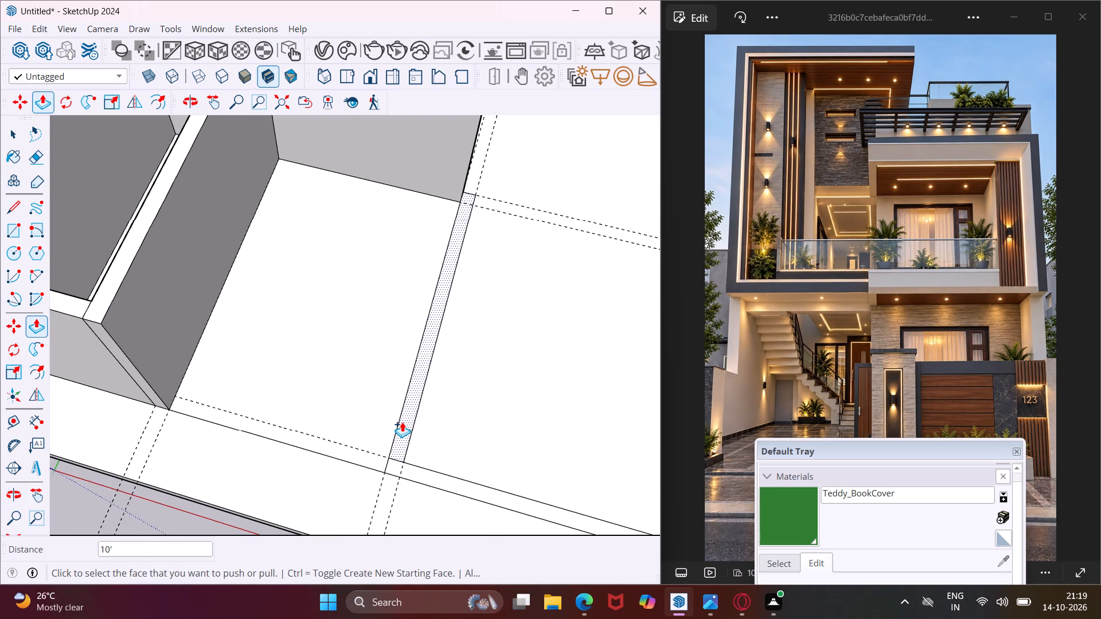
{"action": "left_click", "coordinate": [403, 422]}
{"action": "scroll", "coordinate": [416, 308], "scroll_direction": "down", "scroll_amount": 6}
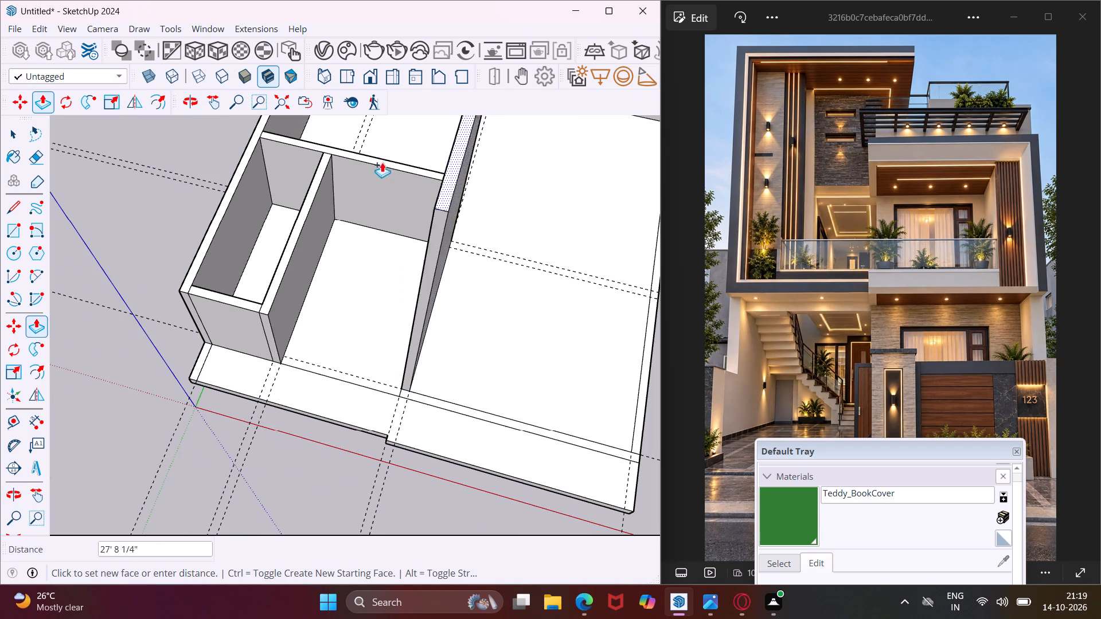
{"action": "left_click", "coordinate": [378, 158]}
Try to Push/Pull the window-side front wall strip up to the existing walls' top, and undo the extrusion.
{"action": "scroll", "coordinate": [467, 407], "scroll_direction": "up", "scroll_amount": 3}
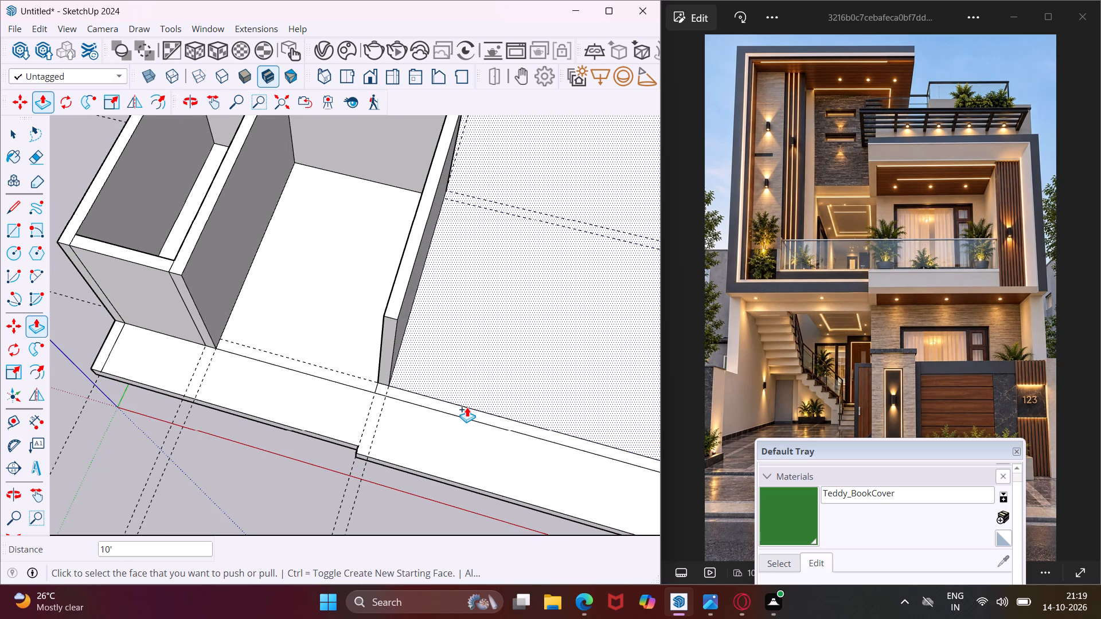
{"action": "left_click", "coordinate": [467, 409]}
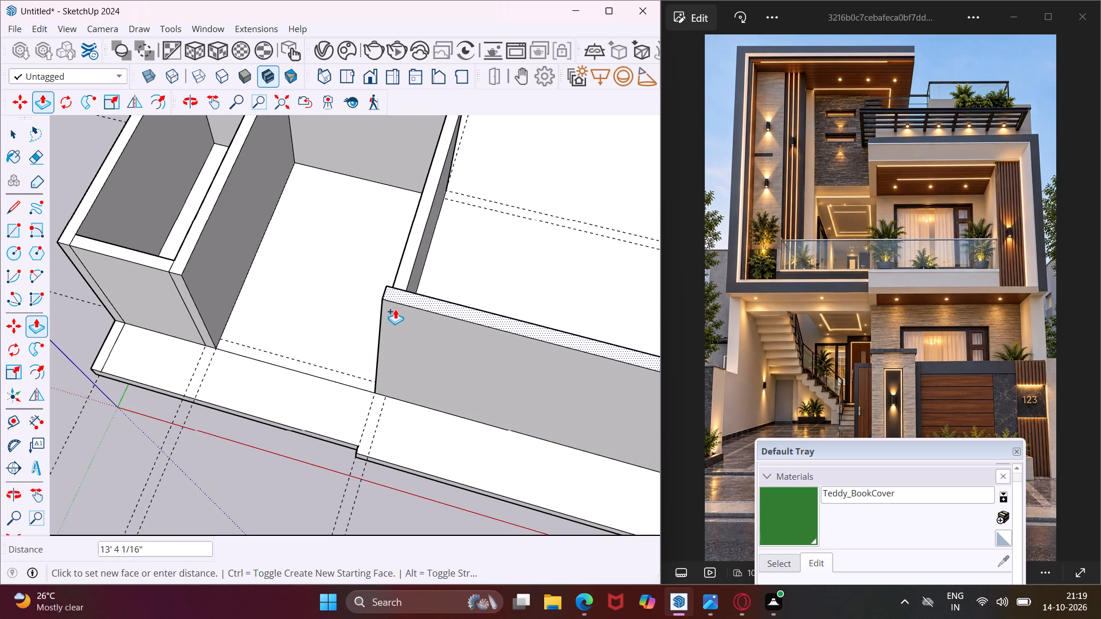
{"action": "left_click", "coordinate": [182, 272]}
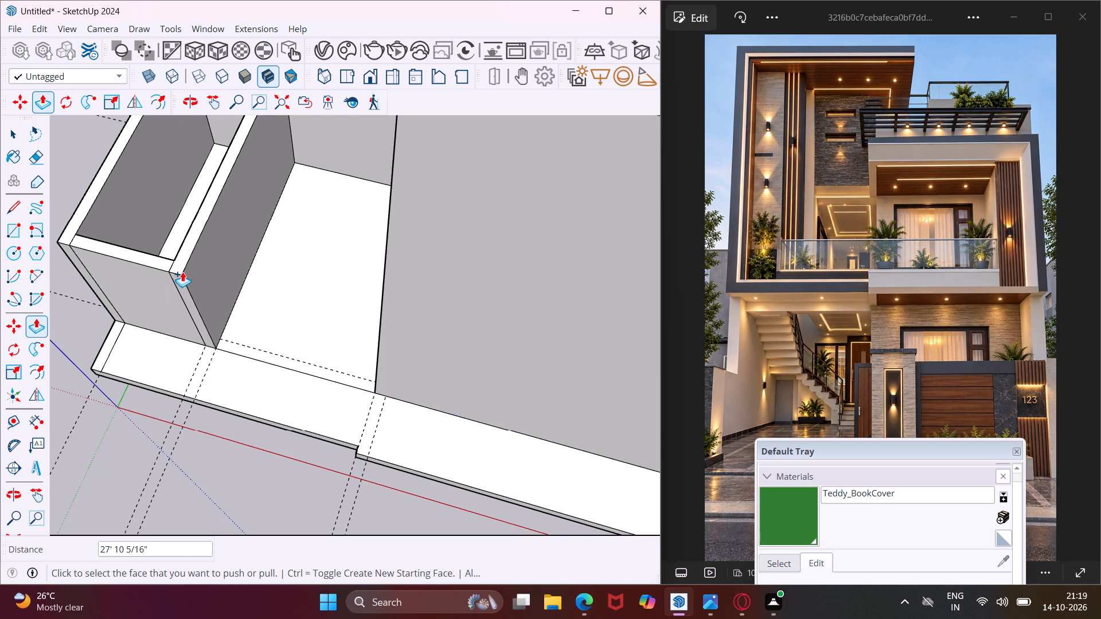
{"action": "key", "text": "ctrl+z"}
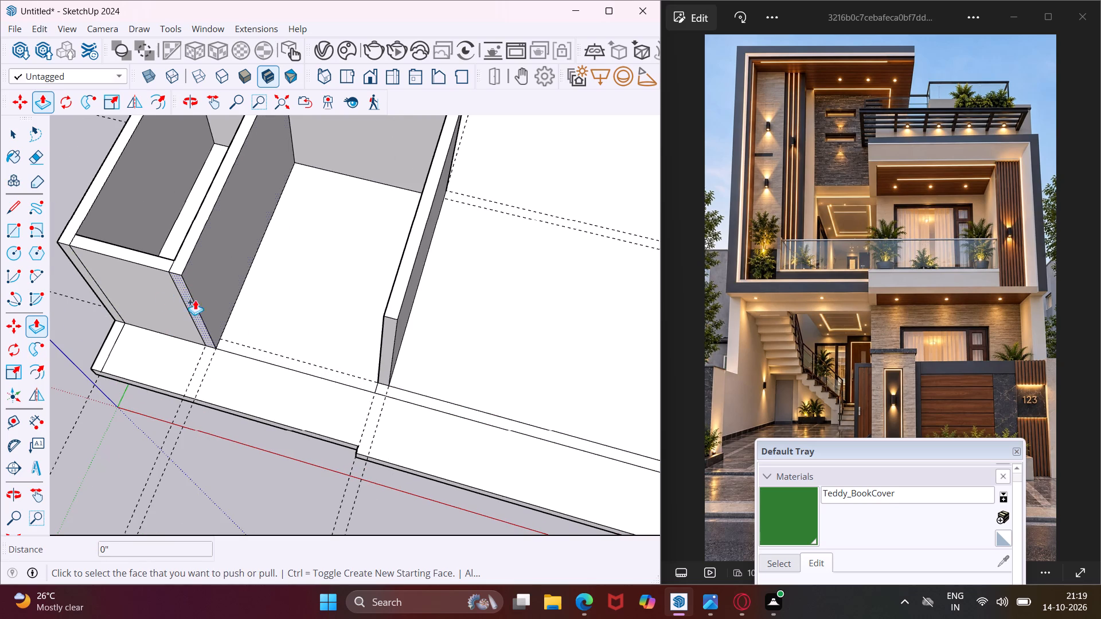
Push/Pull the window-side front wall strip up 10', level with the existing upper-floor walls.
{"action": "scroll", "coordinate": [399, 383], "scroll_direction": "up", "scroll_amount": 3}
{"action": "left_click", "coordinate": [399, 394]}
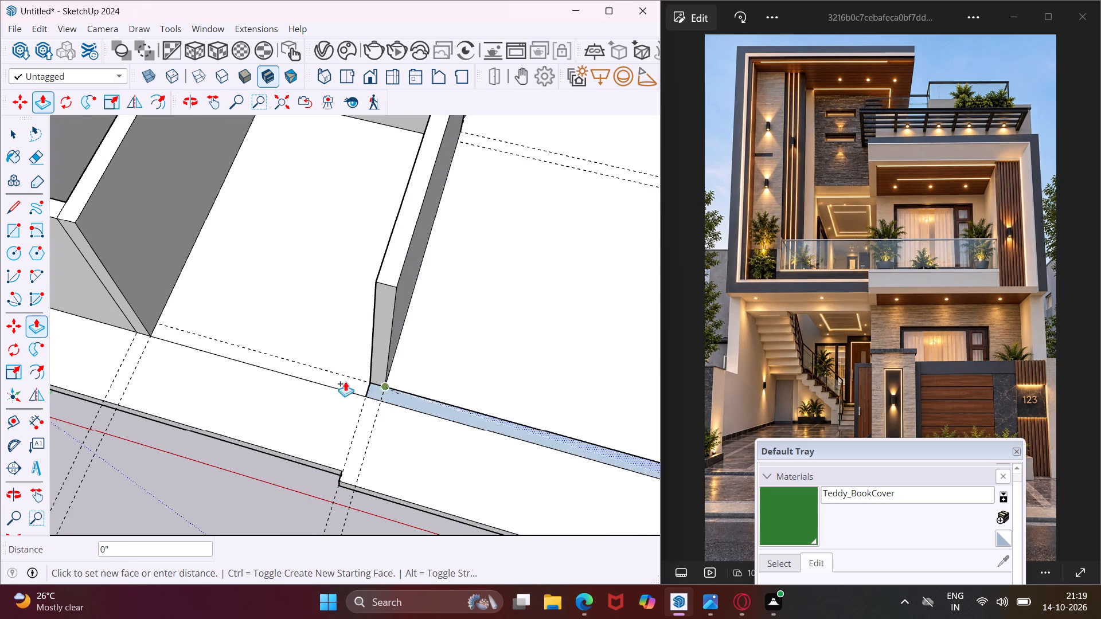
{"action": "left_click", "coordinate": [75, 226]}
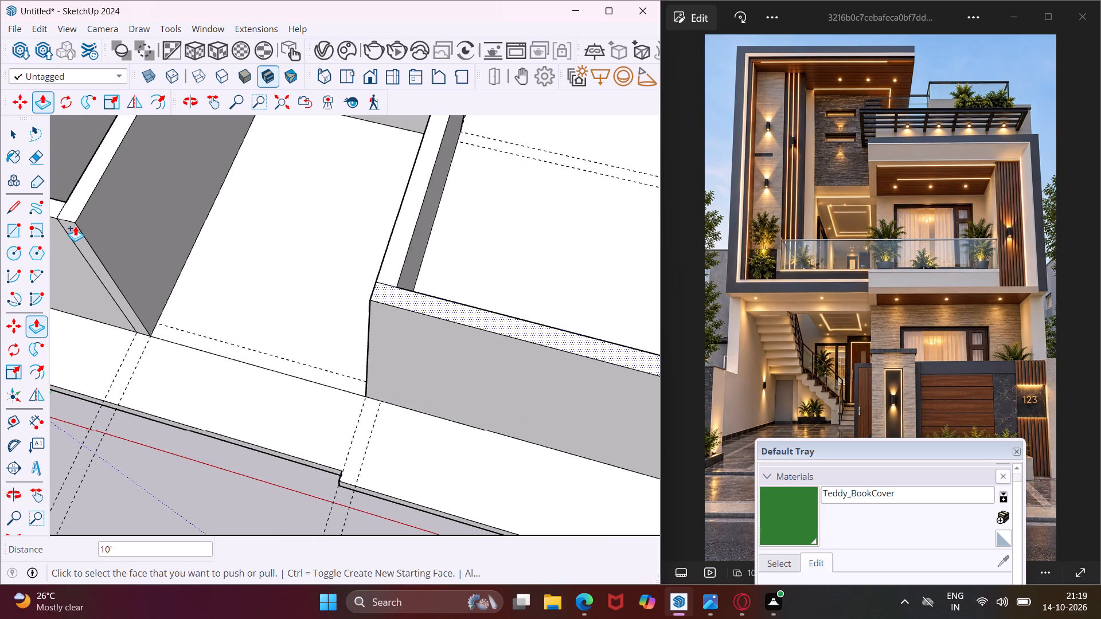
Push/Pull the outer side wall strip beyond the window-side front wall up 10', level with that wall's top.
{"action": "scroll", "coordinate": [75, 226], "scroll_direction": "down", "scroll_amount": 8}
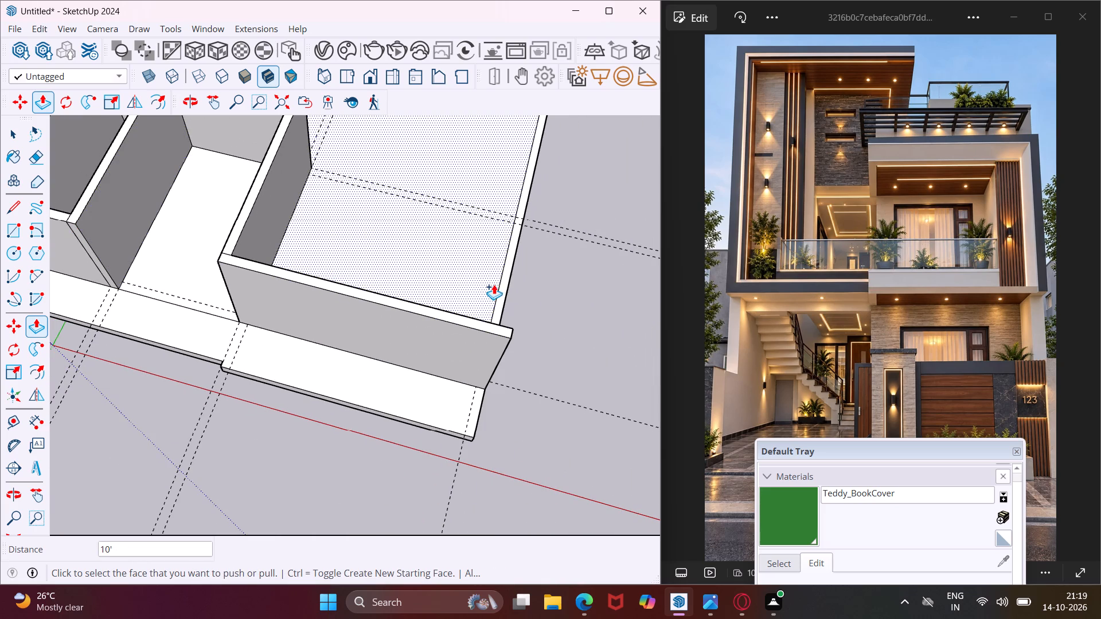
{"action": "scroll", "coordinate": [498, 284], "scroll_direction": "up", "scroll_amount": 9}
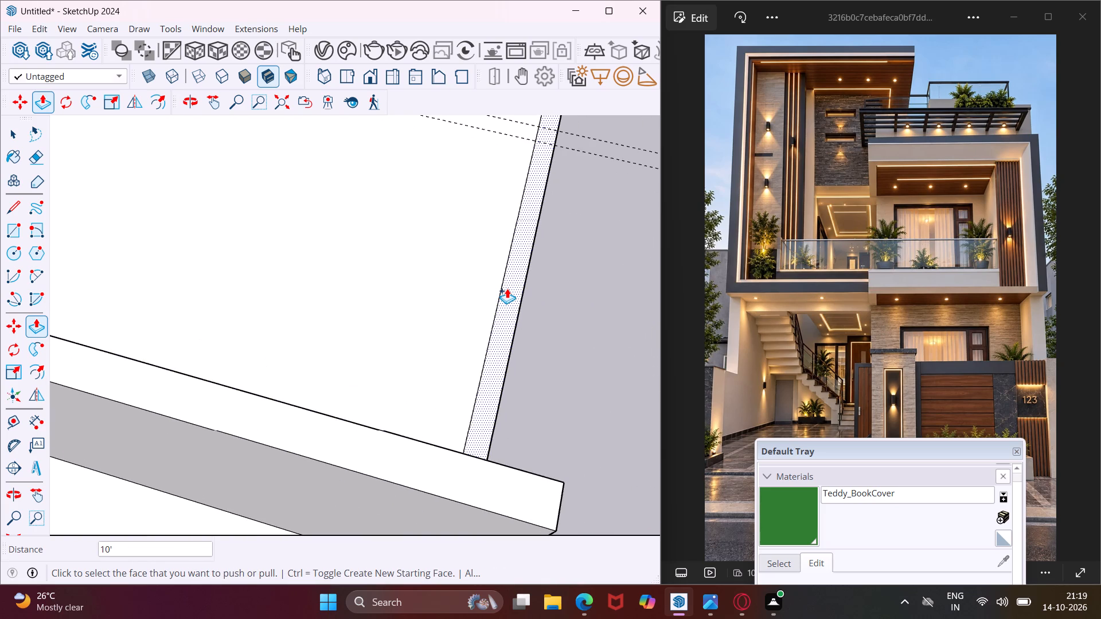
{"action": "left_click", "coordinate": [507, 288]}
{"action": "left_click", "coordinate": [386, 436]}
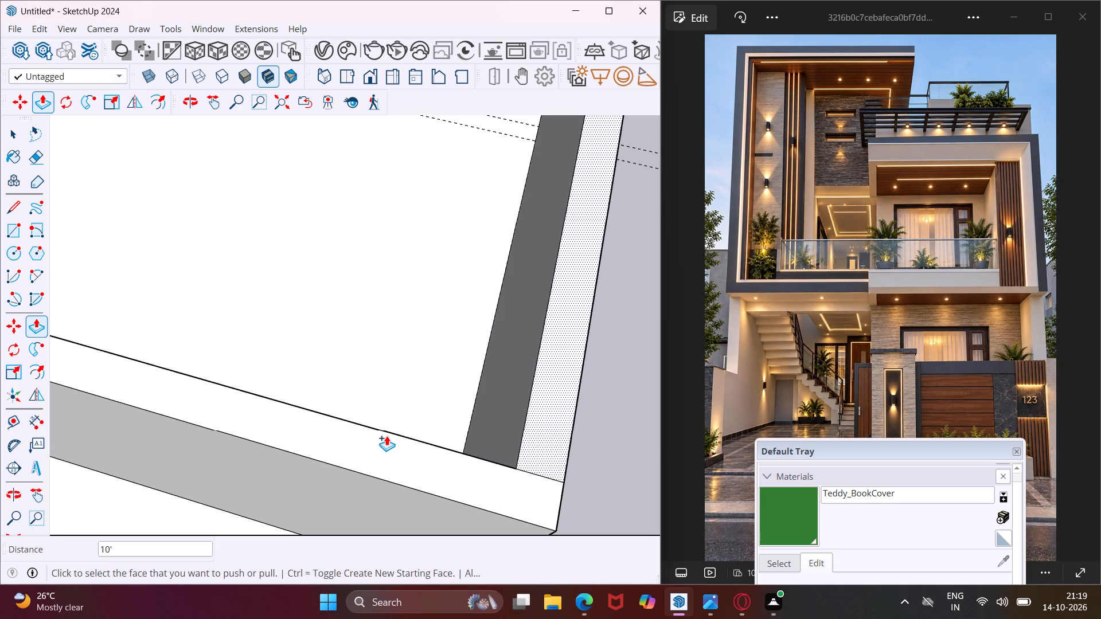
{"action": "scroll", "coordinate": [388, 438], "scroll_direction": "down", "scroll_amount": 17}
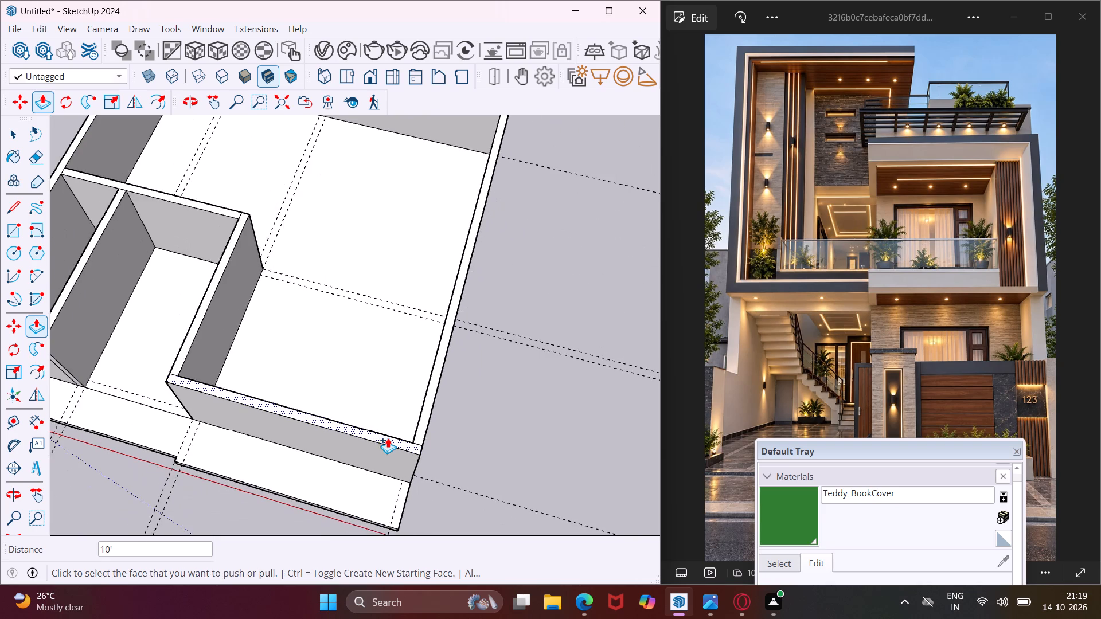
{"action": "scroll", "coordinate": [388, 438], "scroll_direction": "down", "scroll_amount": 4}
{"action": "key", "text": "Escape"}
{"action": "key", "text": "space"}
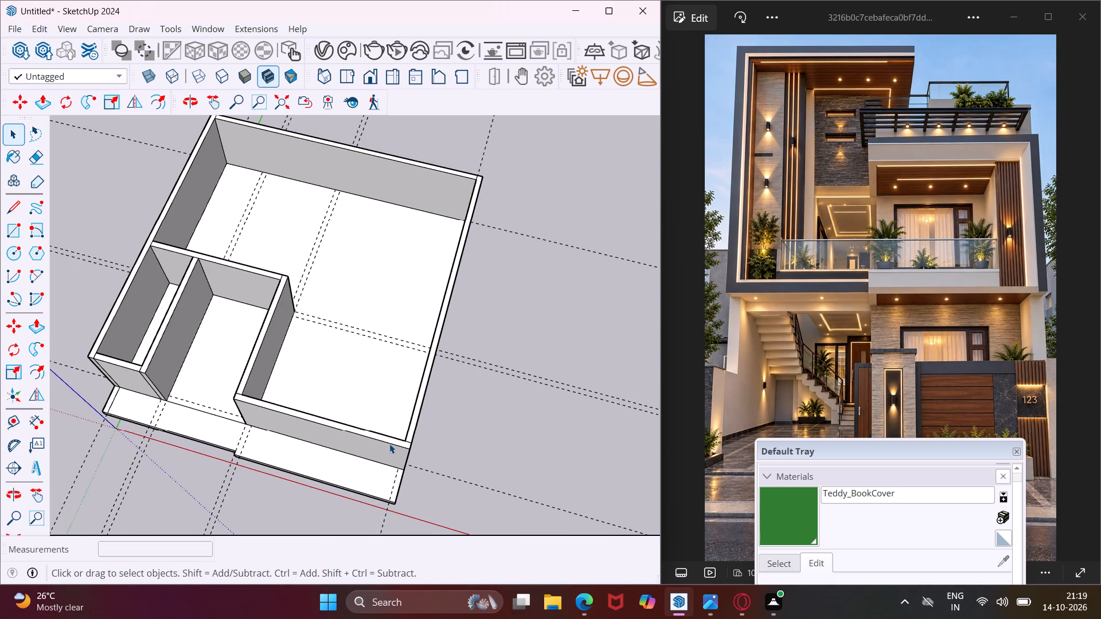
Place a vertical guide about 4' 8" from the ground-floor front wall's porch-side corner, along the window's near edge.
{"action": "middle_click_drag", "start_coordinate": [389, 445], "coordinate": [417, 322]}
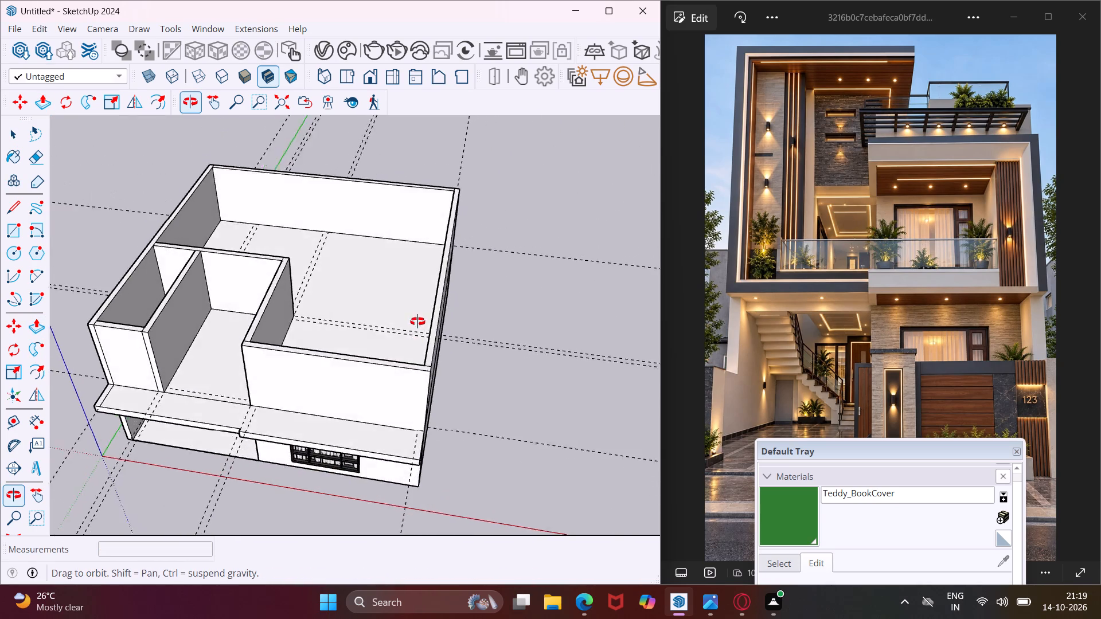
{"action": "middle_click_drag", "start_coordinate": [417, 322], "coordinate": [446, 233]}
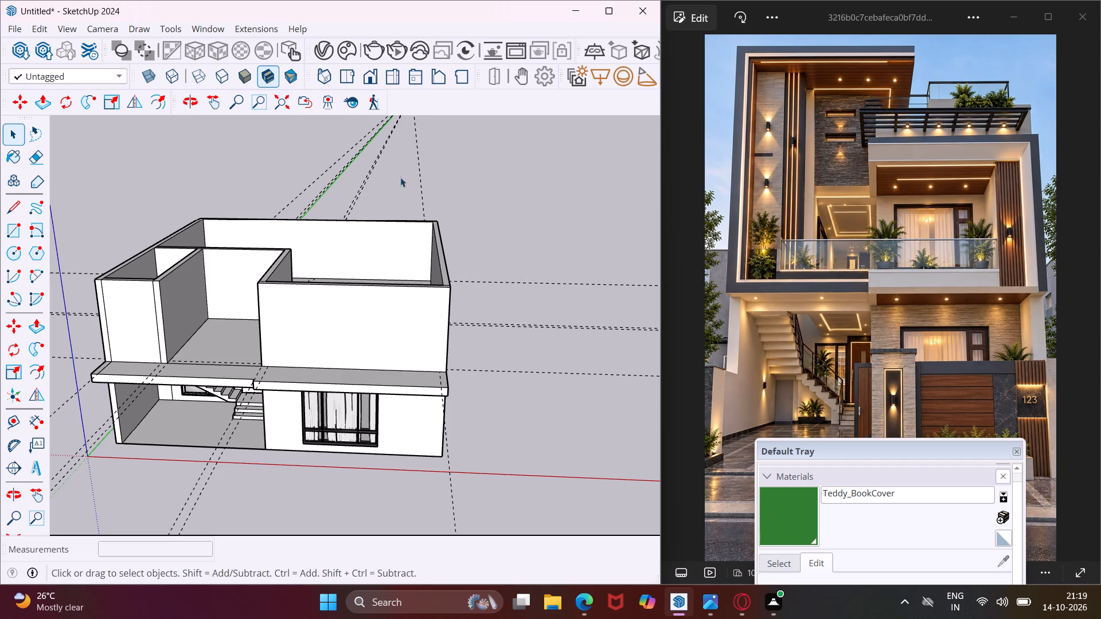
{"action": "left_click", "coordinate": [209, 101]}
{"action": "left_click_drag", "start_coordinate": [264, 211], "coordinate": [291, 253]}
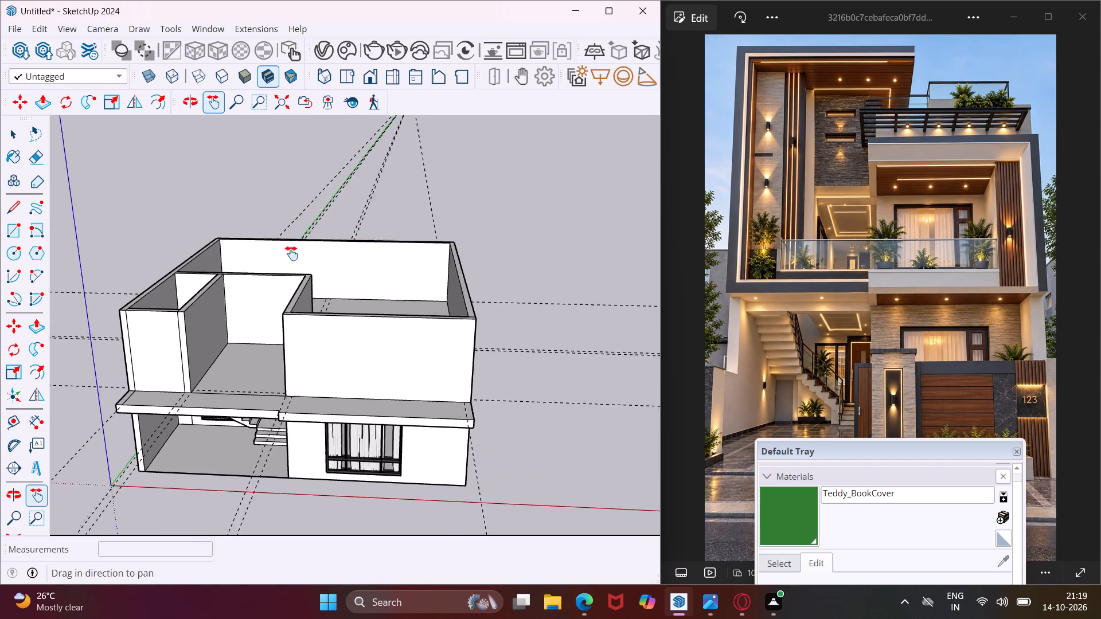
{"action": "left_click_drag", "start_coordinate": [291, 253], "coordinate": [318, 300]}
{"action": "middle_click_drag", "start_coordinate": [345, 377], "coordinate": [328, 311]}
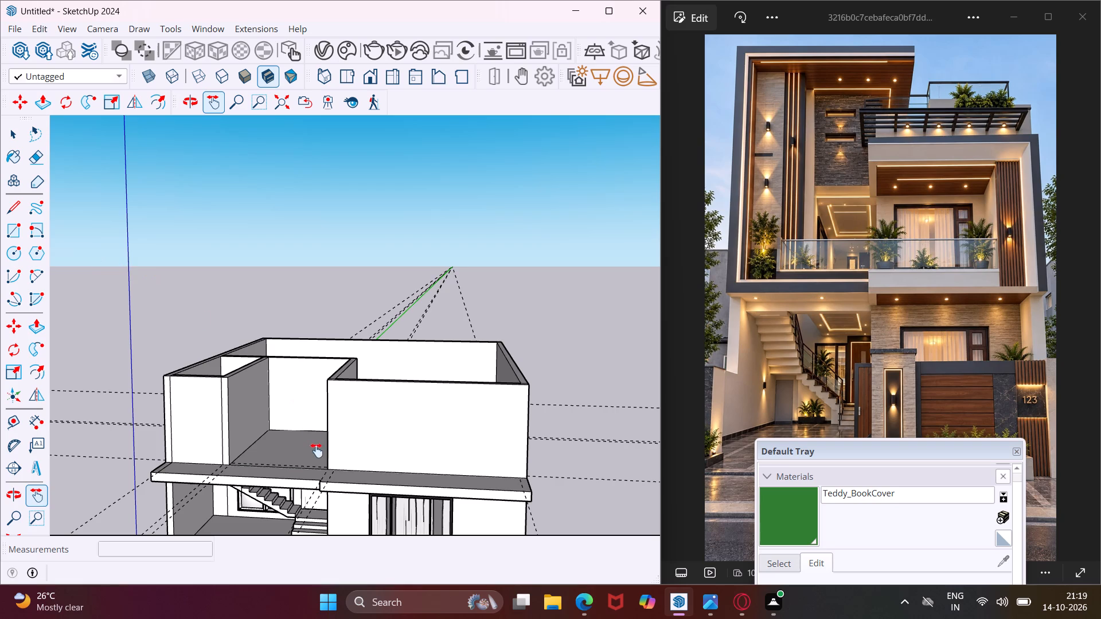
{"action": "middle_click_drag", "start_coordinate": [315, 433], "coordinate": [317, 346]}
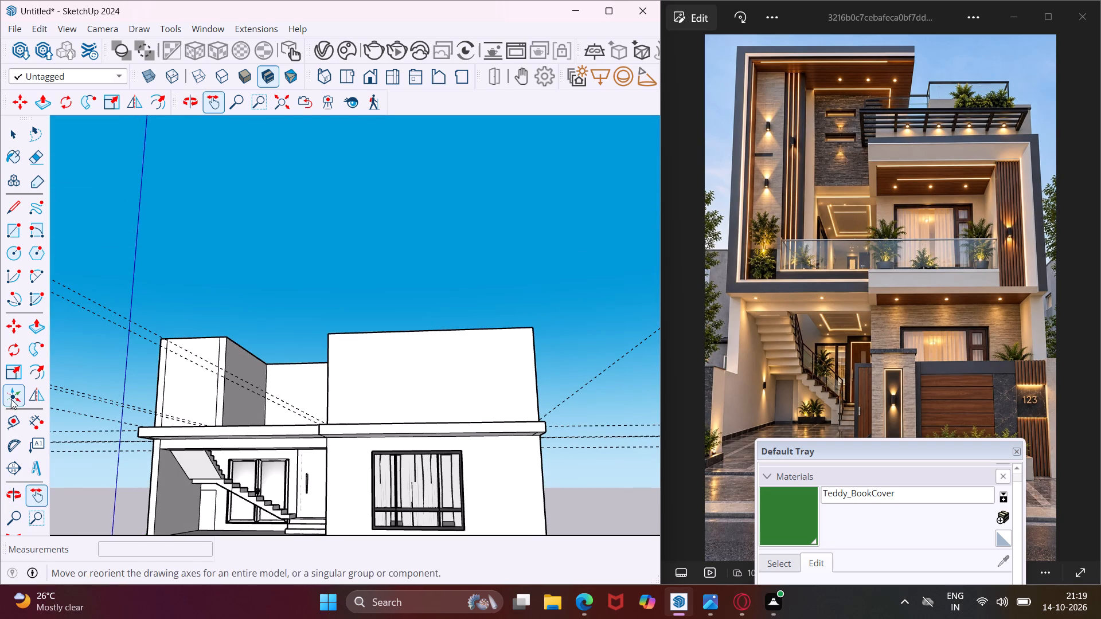
{"action": "left_click", "coordinate": [9, 432]}
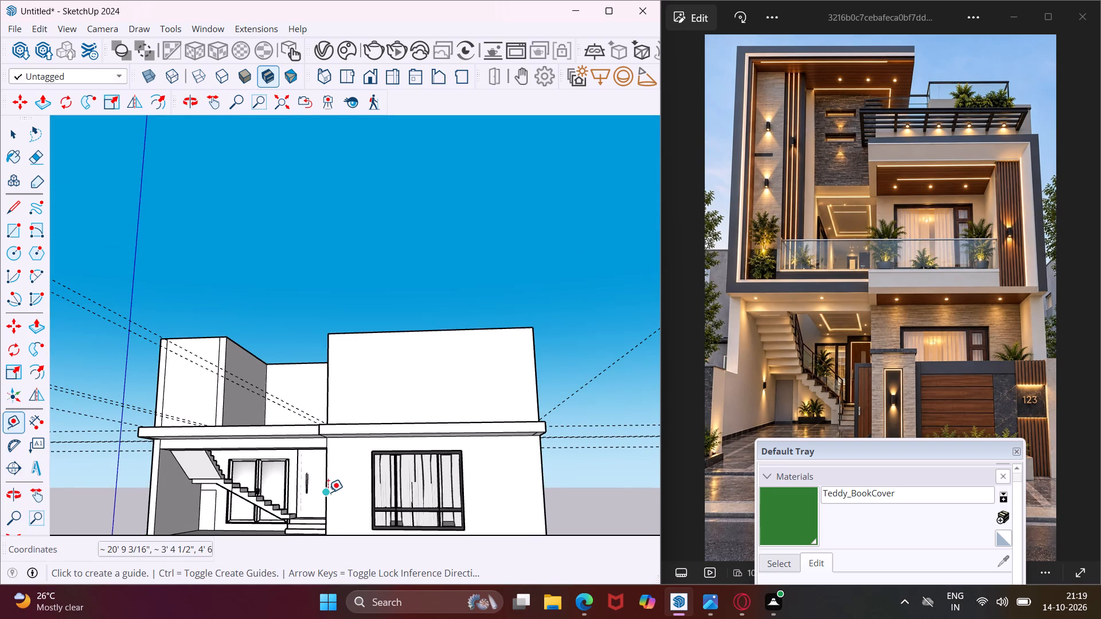
{"action": "left_click", "coordinate": [328, 492]}
{"action": "left_click", "coordinate": [369, 493]}
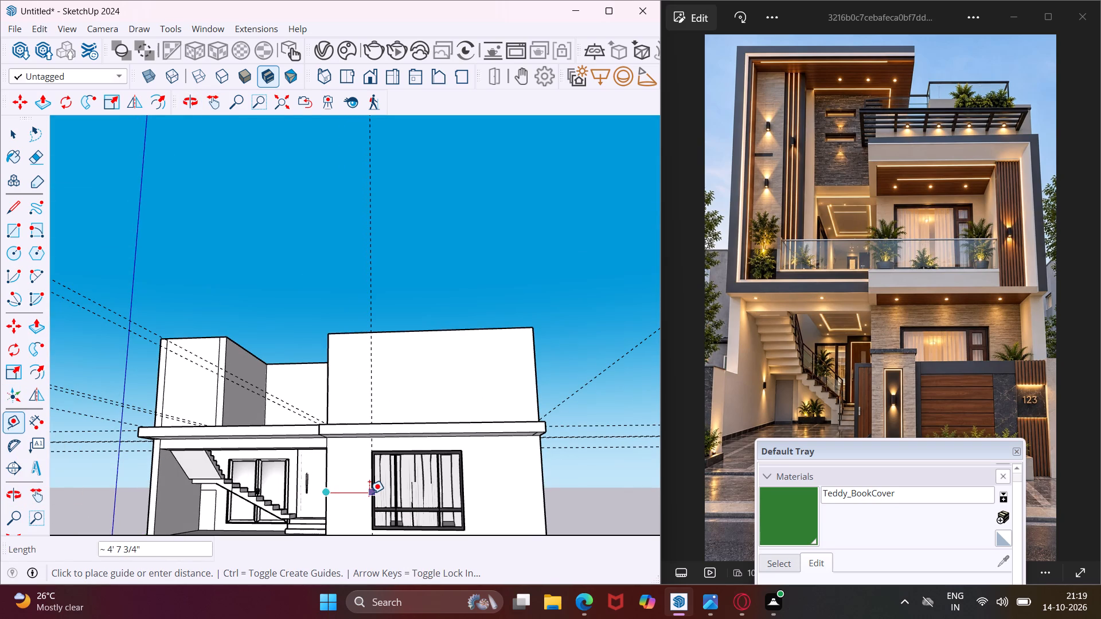
Place a second vertical guide about 9' from the first, along the ground-floor window's far edge.
{"action": "left_click", "coordinate": [370, 449]}
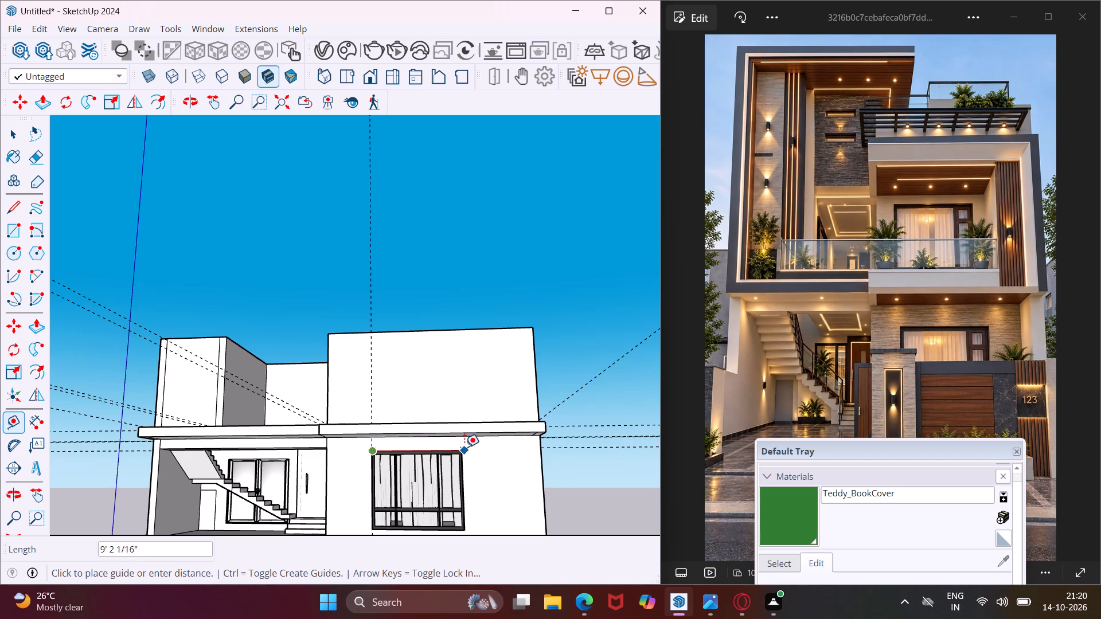
{"action": "key", "text": "Escape"}
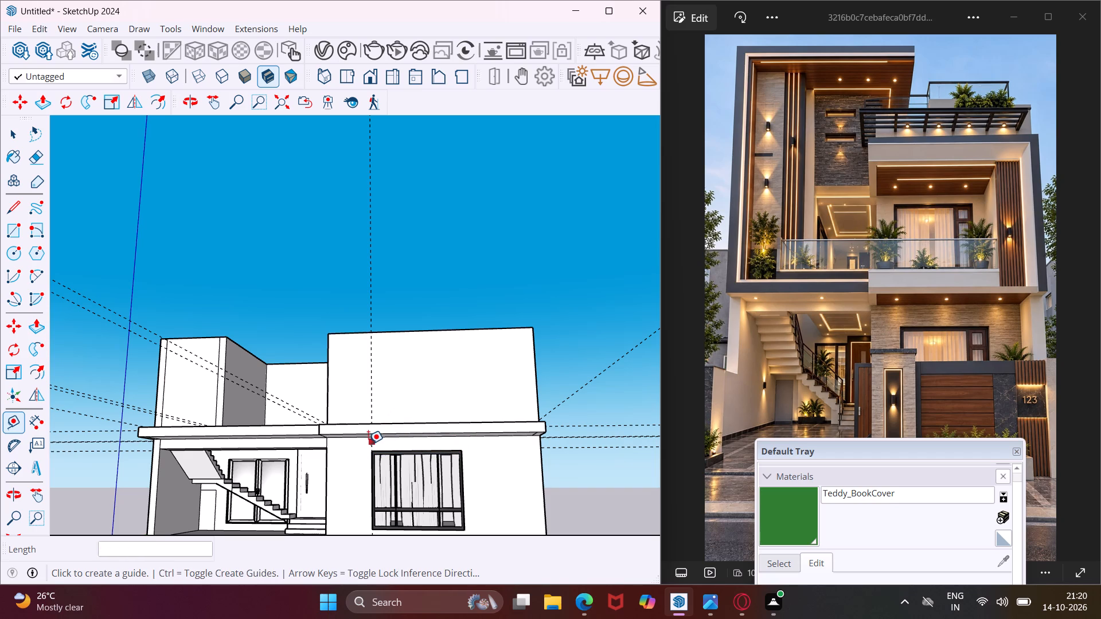
{"action": "left_click", "coordinate": [368, 444]}
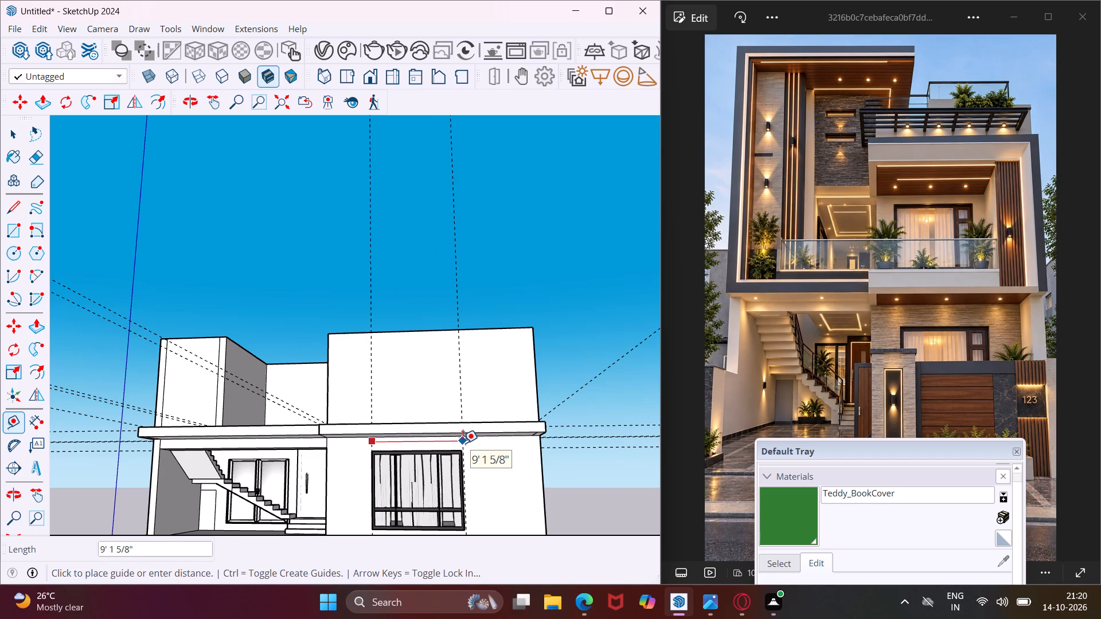
{"action": "left_click", "coordinate": [461, 443]}
{"action": "key", "text": "Escape"}
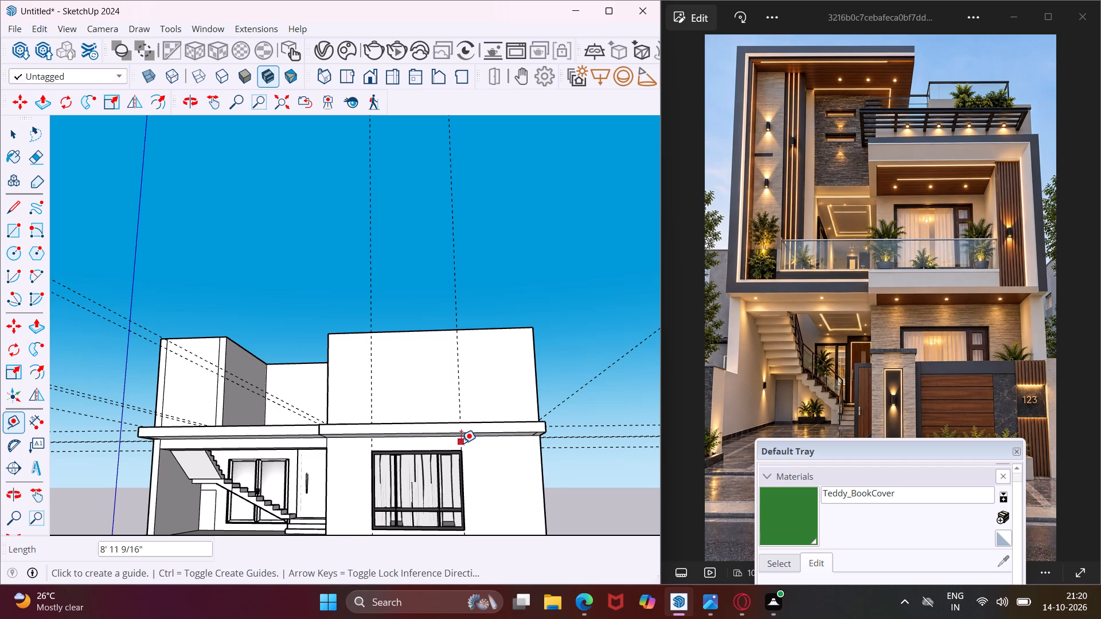
{"action": "key", "text": "space"}
Measure the height from the base of the ground-floor front wall to the window's top edge.
{"action": "scroll", "coordinate": [408, 448], "scroll_direction": "down", "scroll_amount": 4}
{"action": "middle_click_drag", "start_coordinate": [411, 477], "coordinate": [425, 531]}
{"action": "scroll", "coordinate": [416, 514], "scroll_direction": "up", "scroll_amount": 9}
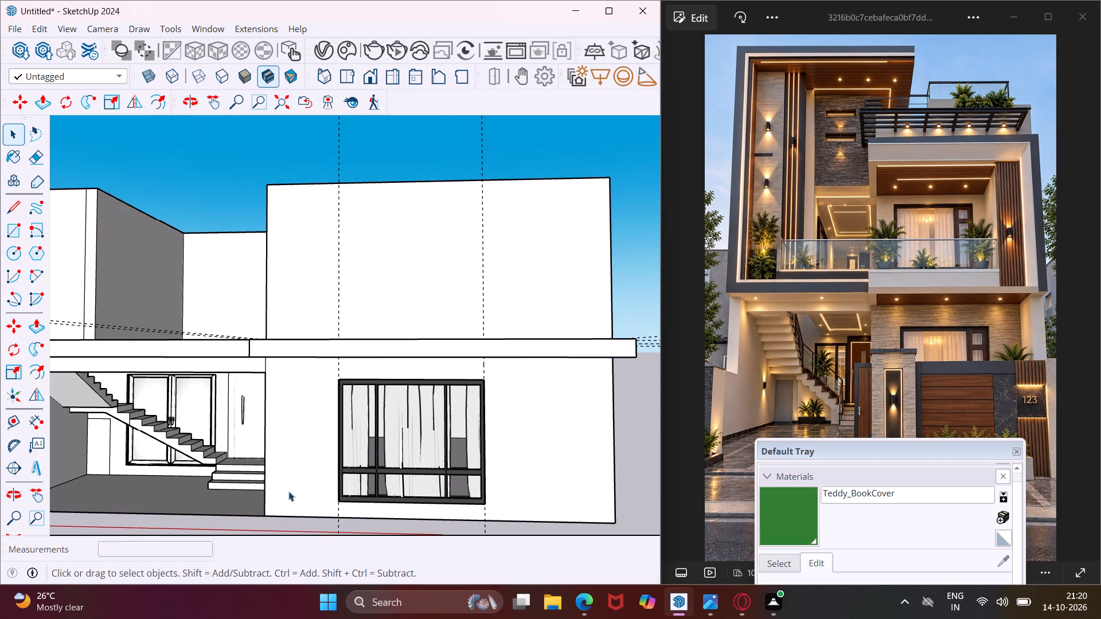
{"action": "left_click", "coordinate": [20, 418]}
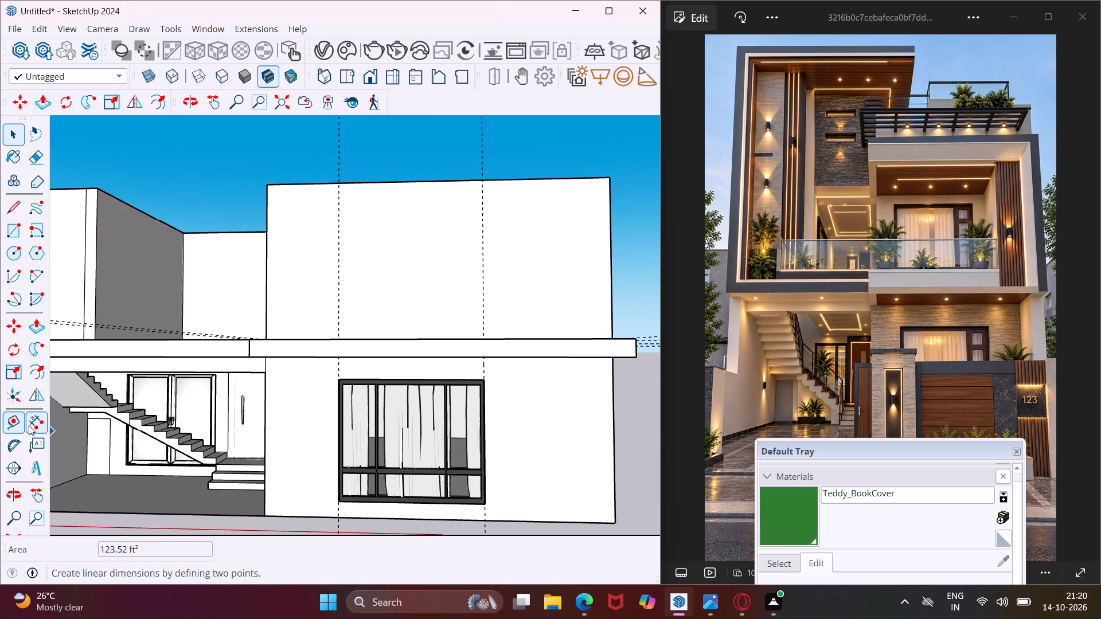
{"action": "scroll", "coordinate": [365, 517], "scroll_direction": "up", "scroll_amount": 3}
{"action": "left_click", "coordinate": [365, 518]}
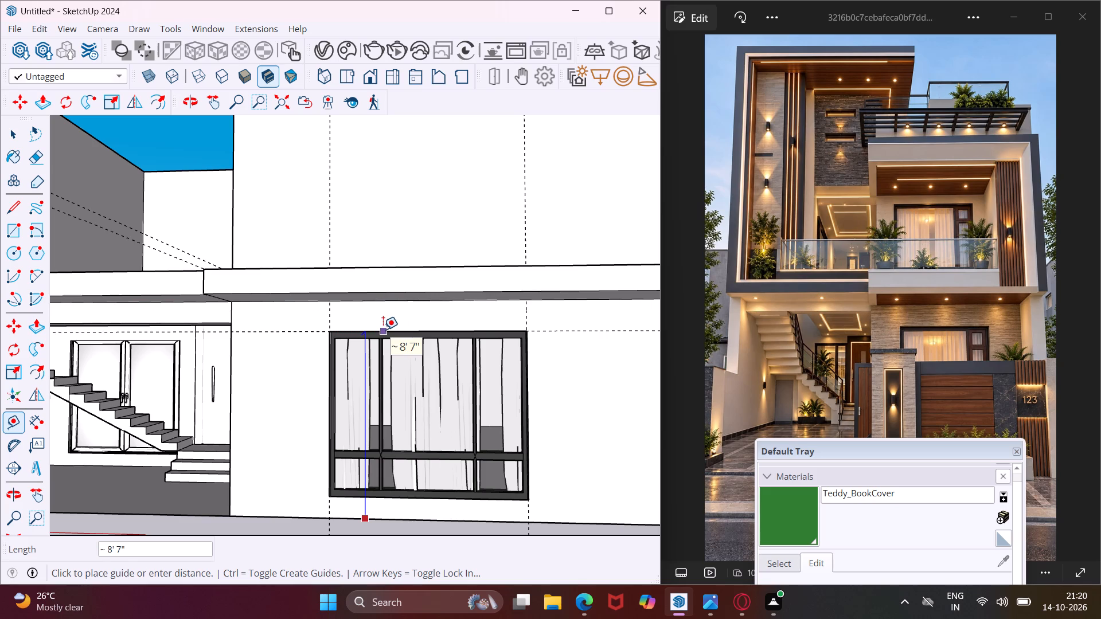
{"action": "scroll", "coordinate": [383, 330], "scroll_direction": "down", "scroll_amount": 6}
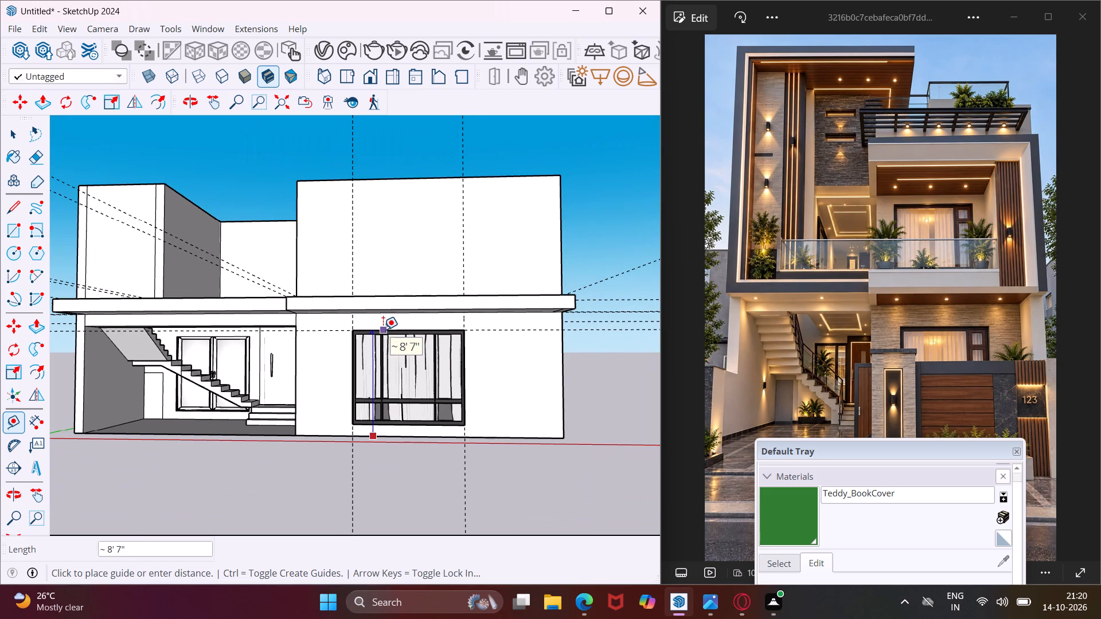
{"action": "key", "text": "Escape"}
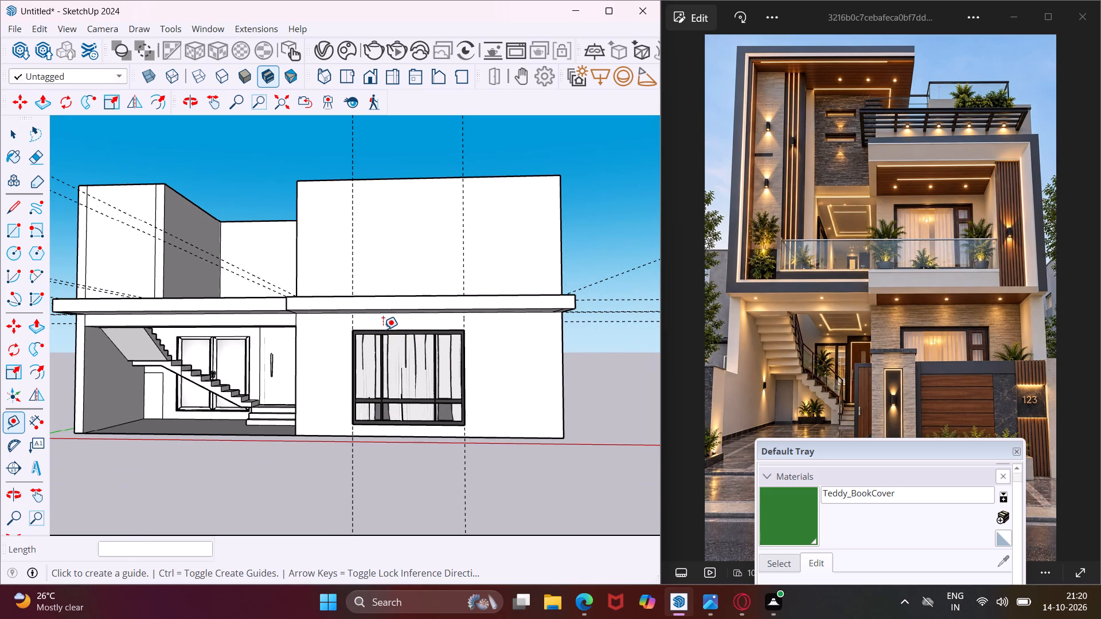
Draw a rectangle about 9' wide and 7' 5" high on the upper front wall between the two vertical guides.
{"action": "left_click", "coordinate": [24, 237]}
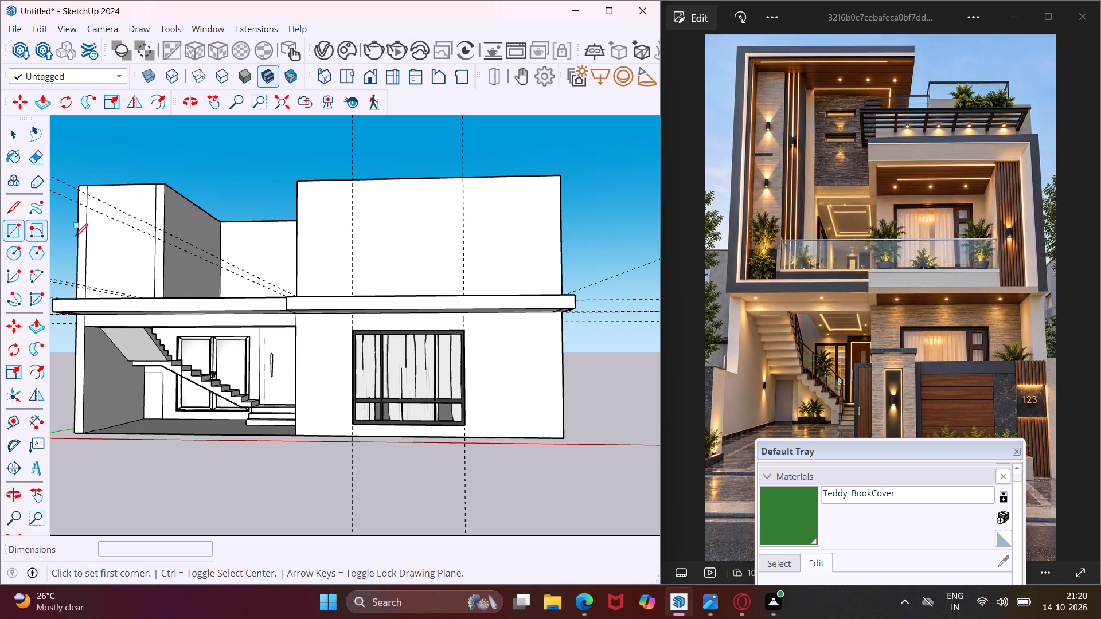
{"action": "middle_click_drag", "start_coordinate": [362, 266], "coordinate": [362, 291]}
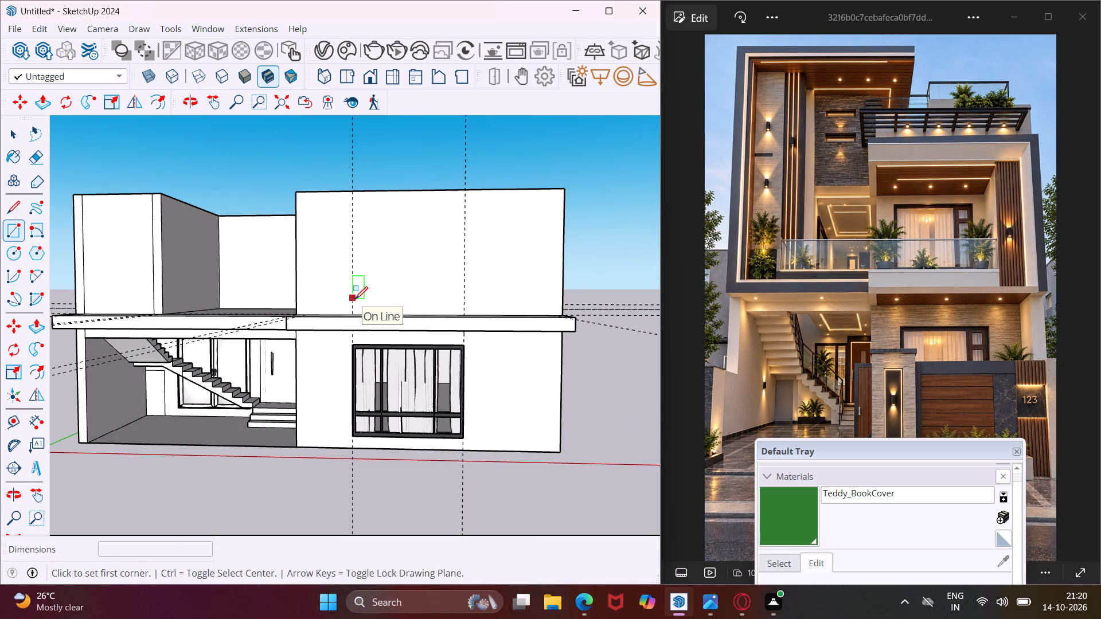
{"action": "left_click", "coordinate": [354, 304]}
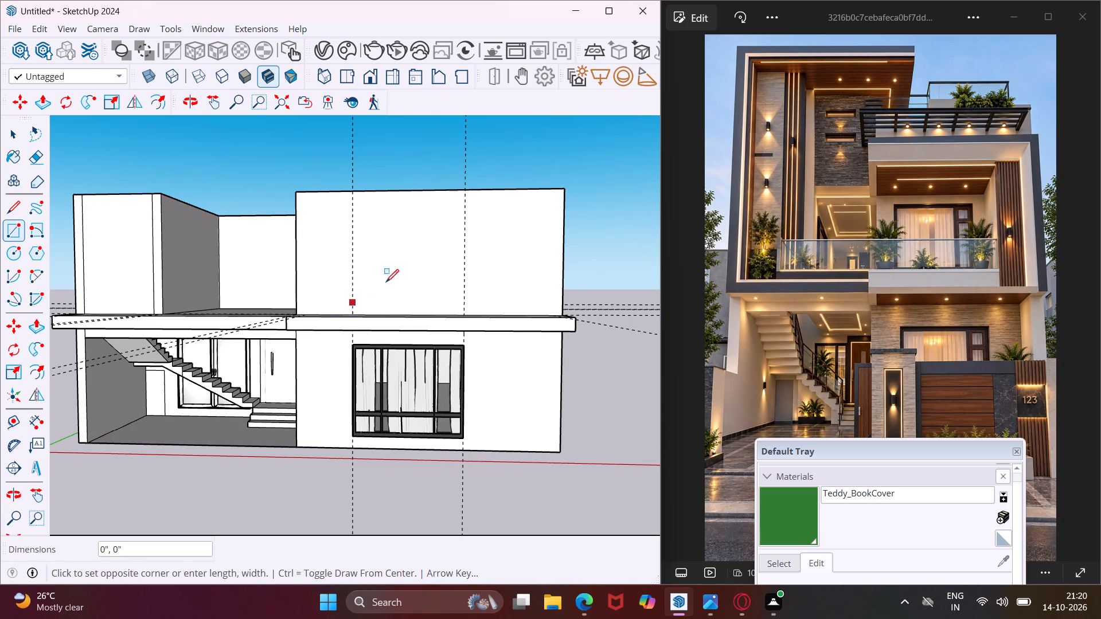
{"action": "left_click", "coordinate": [461, 210]}
{"action": "key", "text": "Escape"}
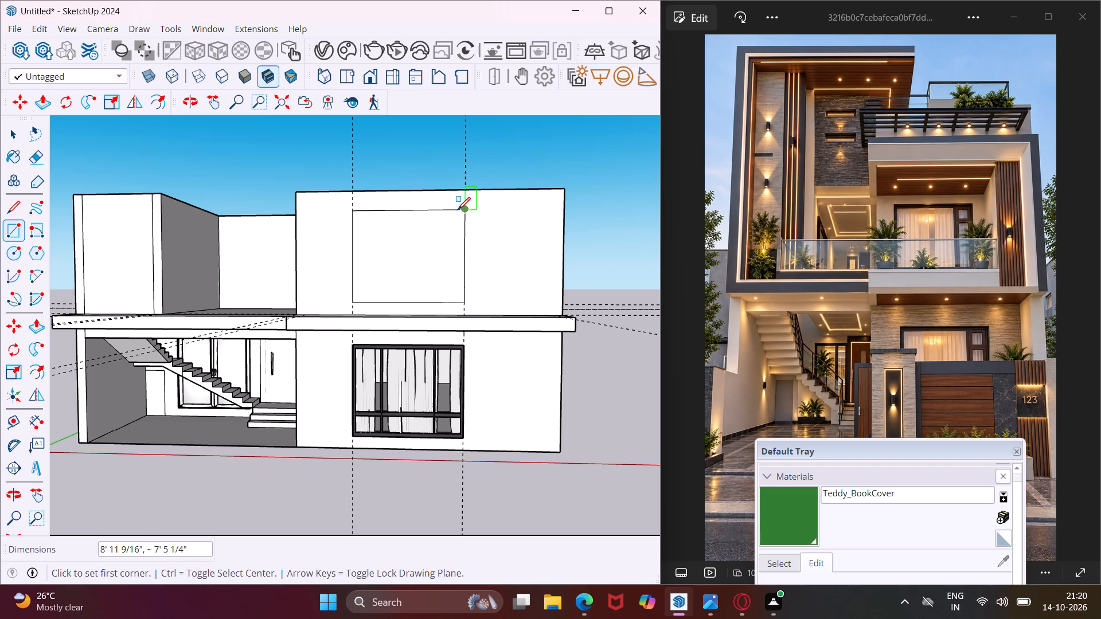
{"action": "key", "text": "space"}
Push/Pull the rectangle 9" through the upper front wall to cut the window opening.
{"action": "middle_click_drag", "start_coordinate": [447, 228], "coordinate": [487, 334]}
{"action": "left_click", "coordinate": [466, 311]}
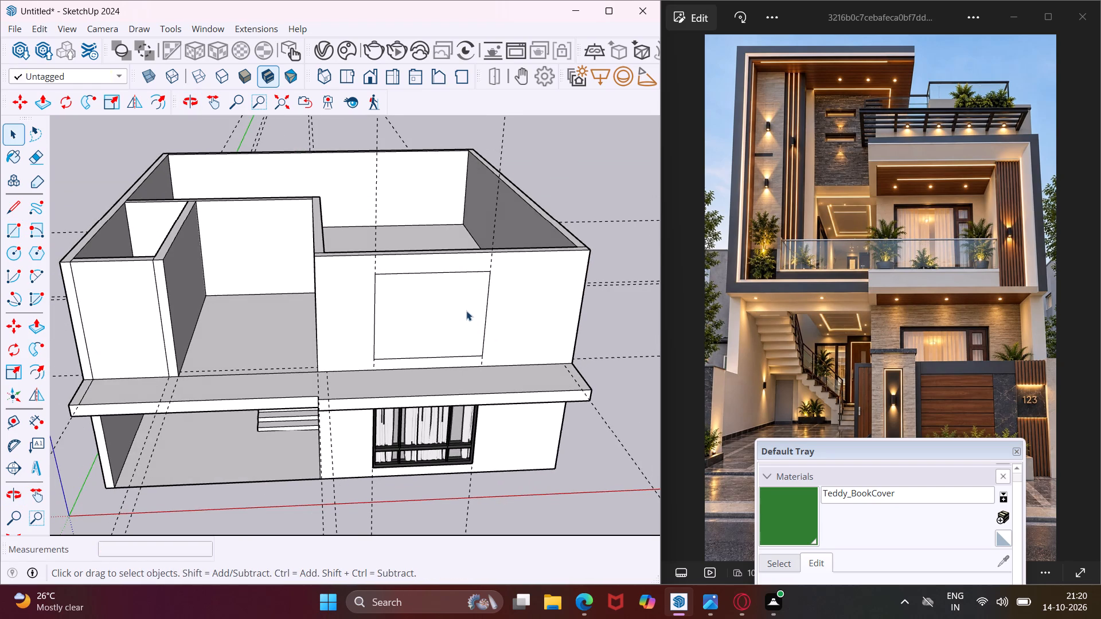
{"action": "key", "text": "p"}
{"action": "left_click", "coordinate": [466, 311]}
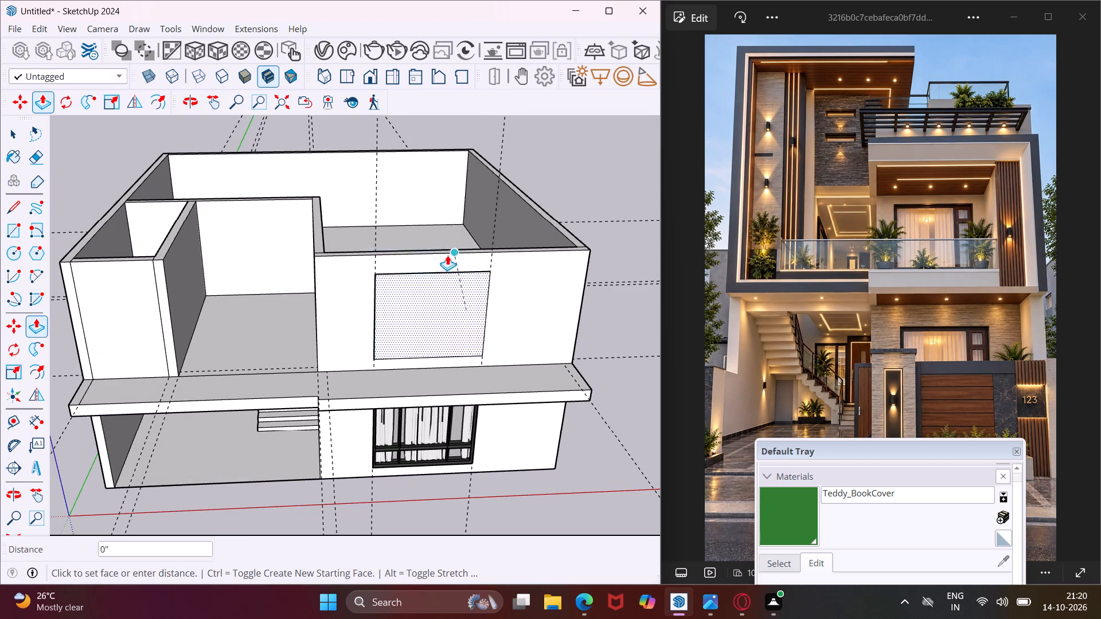
{"action": "middle_click_drag", "start_coordinate": [447, 255], "coordinate": [511, 350]}
{"action": "scroll", "coordinate": [486, 299], "scroll_direction": "up", "scroll_amount": 2}
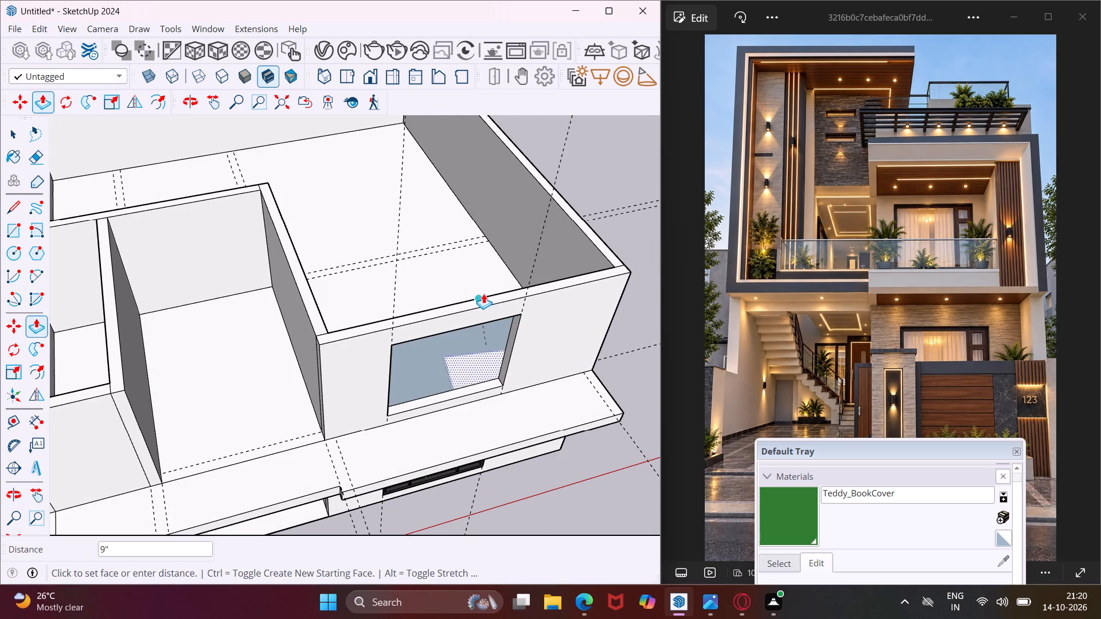
{"action": "left_click", "coordinate": [483, 293]}
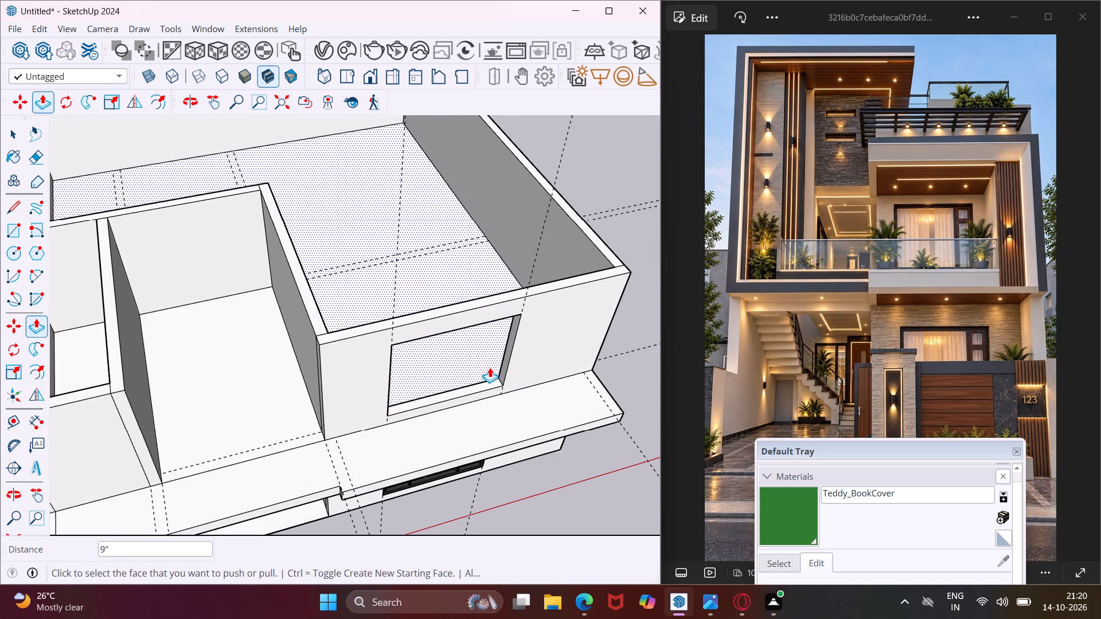
{"action": "middle_click_drag", "start_coordinate": [490, 367], "coordinate": [415, 235]}
{"action": "key", "text": "Escape"}
{"action": "key", "text": "space"}
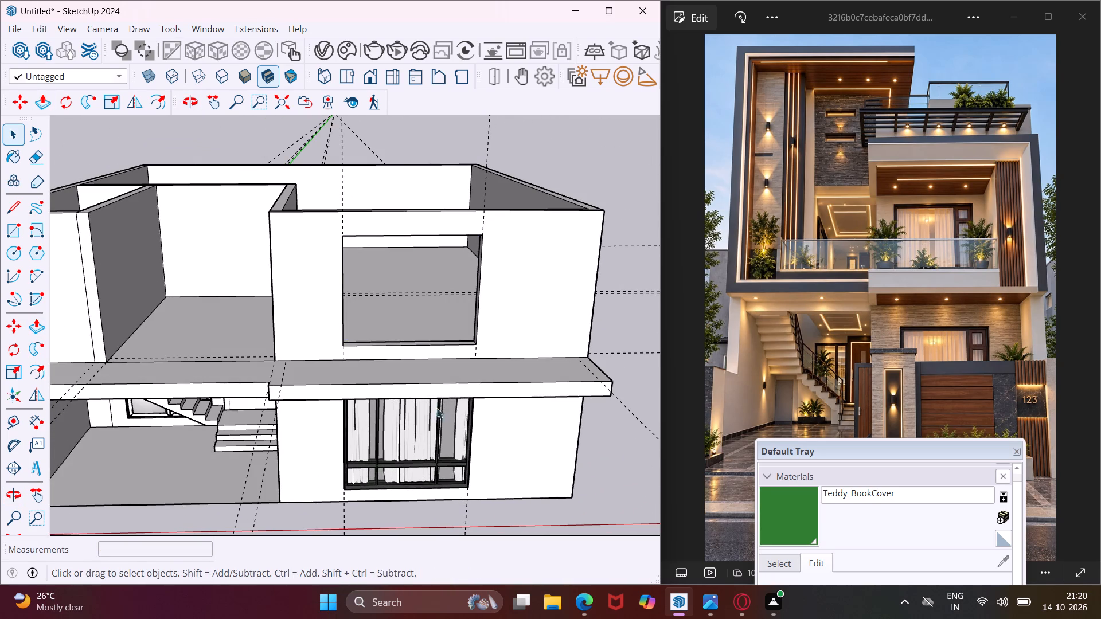
Copy the ground-floor window frame about 10' 11" straight up into the opening in the upper front wall.
{"action": "scroll", "coordinate": [420, 439], "scroll_direction": "up", "scroll_amount": 4}
{"action": "left_click", "coordinate": [445, 477]}
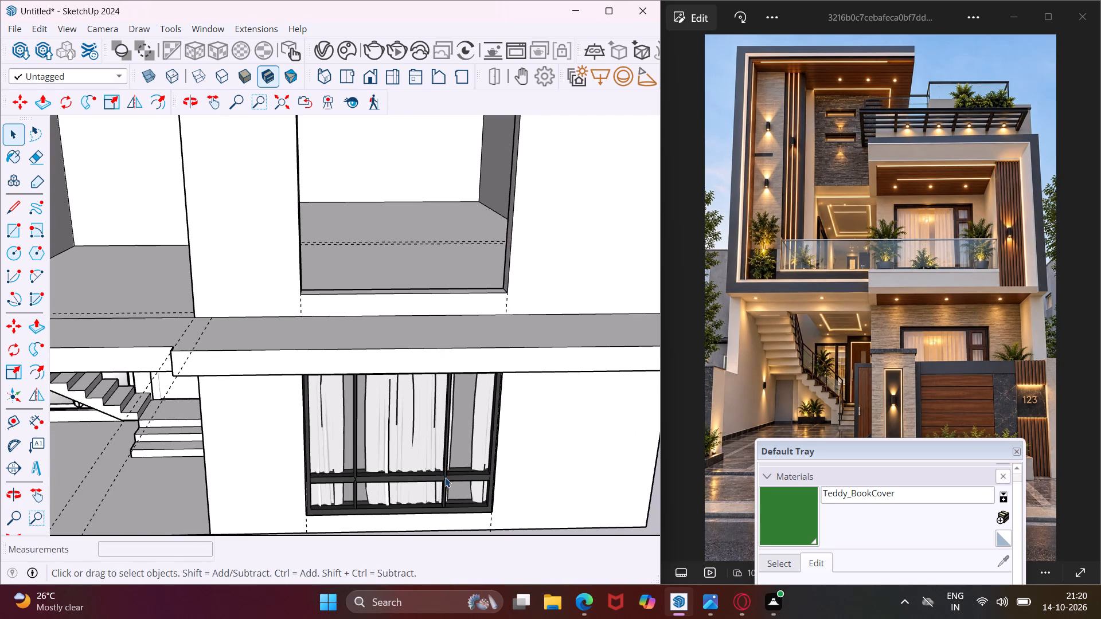
{"action": "key", "text": "m"}
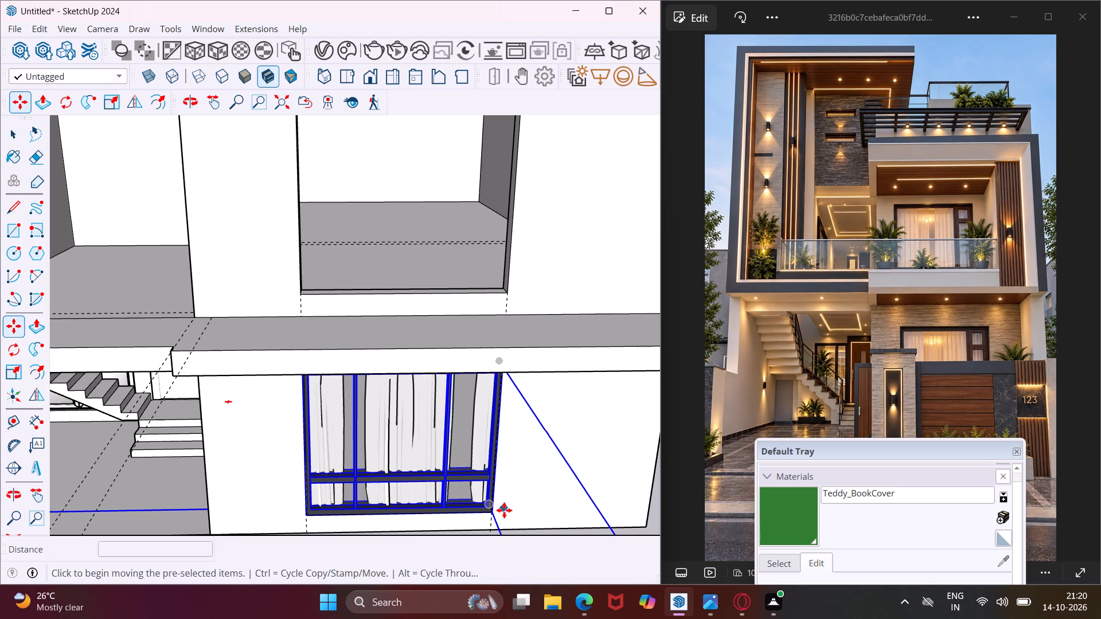
{"action": "left_click", "coordinate": [503, 514]}
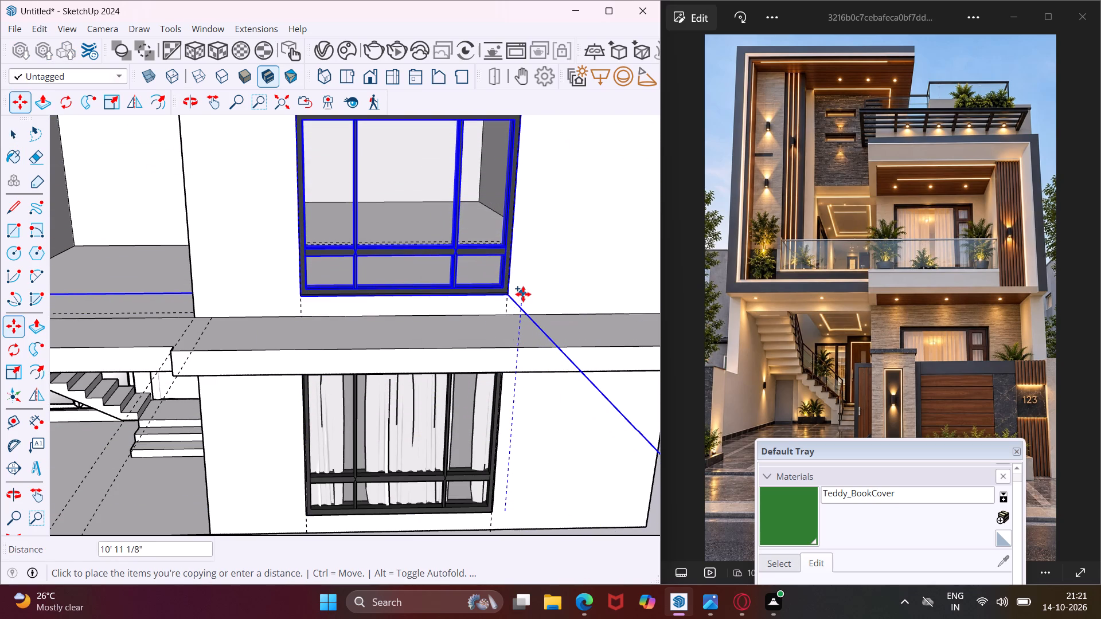
{"action": "left_click", "coordinate": [523, 293]}
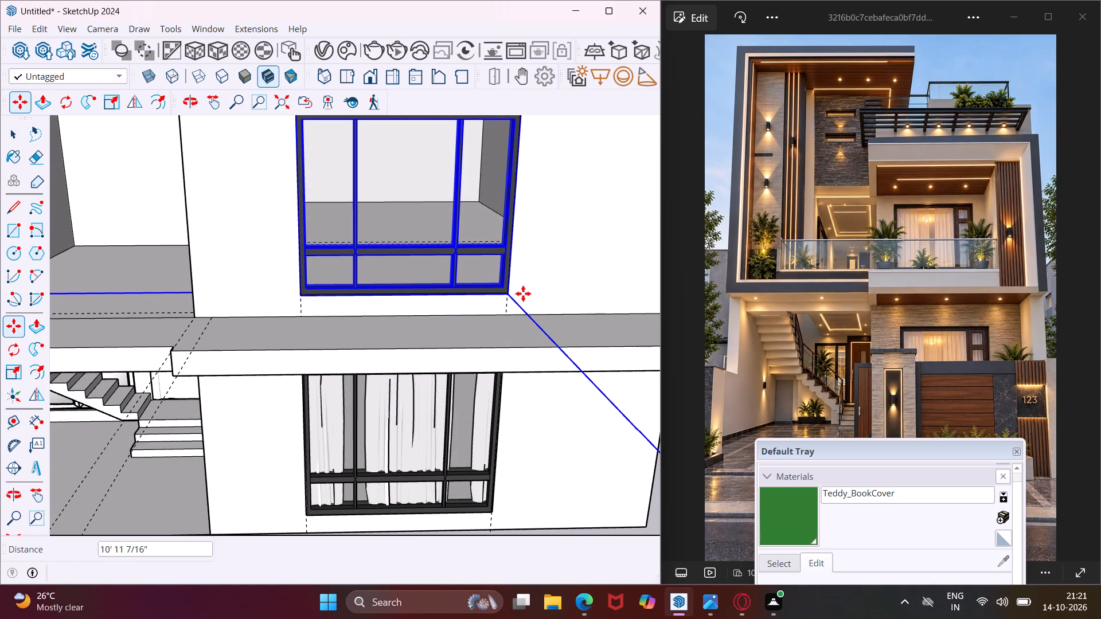
{"action": "scroll", "coordinate": [521, 299], "scroll_direction": "down", "scroll_amount": 3}
{"action": "key", "text": "Escape"}
{"action": "key", "text": "space"}
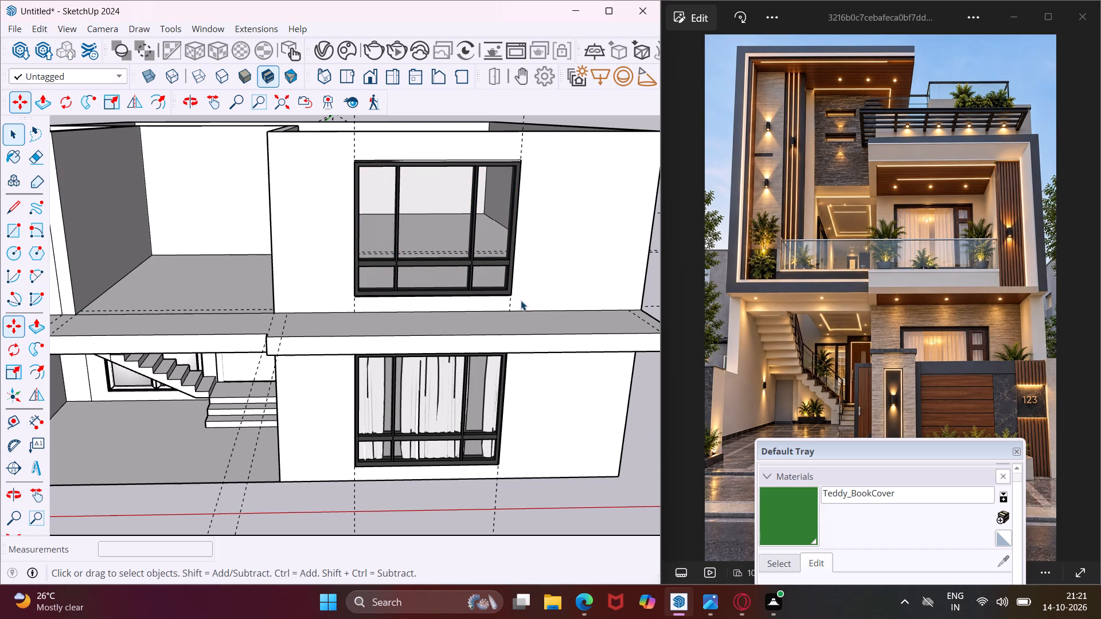
Examine how the copied window frame fits the upper-floor opening along its corners and edges.
{"action": "scroll", "coordinate": [453, 188], "scroll_direction": "up", "scroll_amount": 7}
{"action": "middle_click_drag", "start_coordinate": [453, 188], "coordinate": [477, 203]}
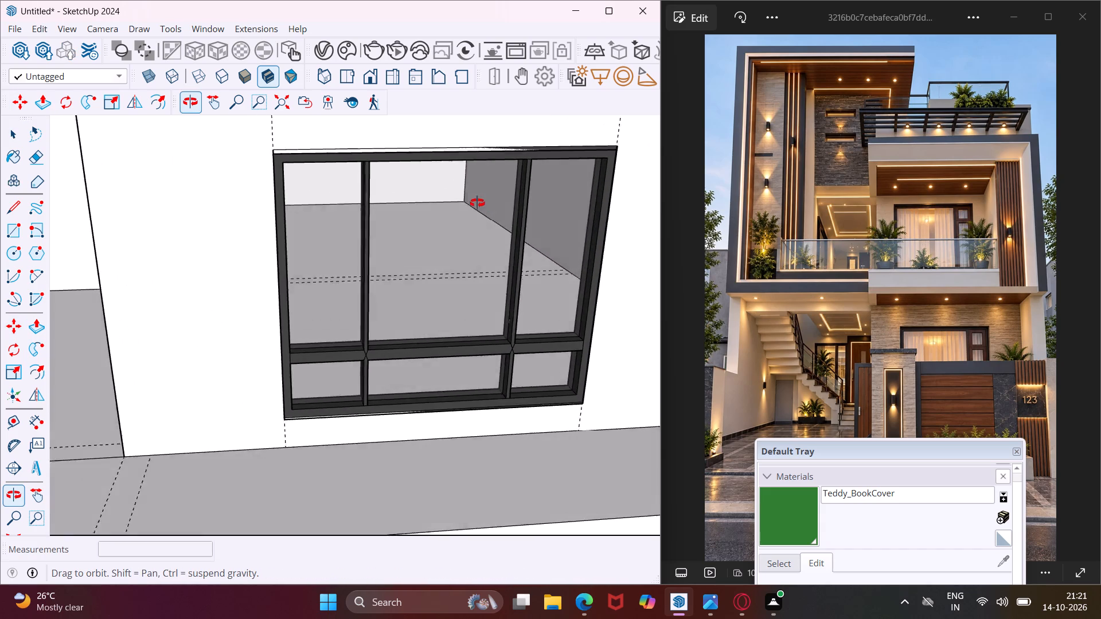
{"action": "middle_click_drag", "start_coordinate": [477, 203], "coordinate": [513, 224]}
{"action": "left_click", "coordinate": [528, 336]}
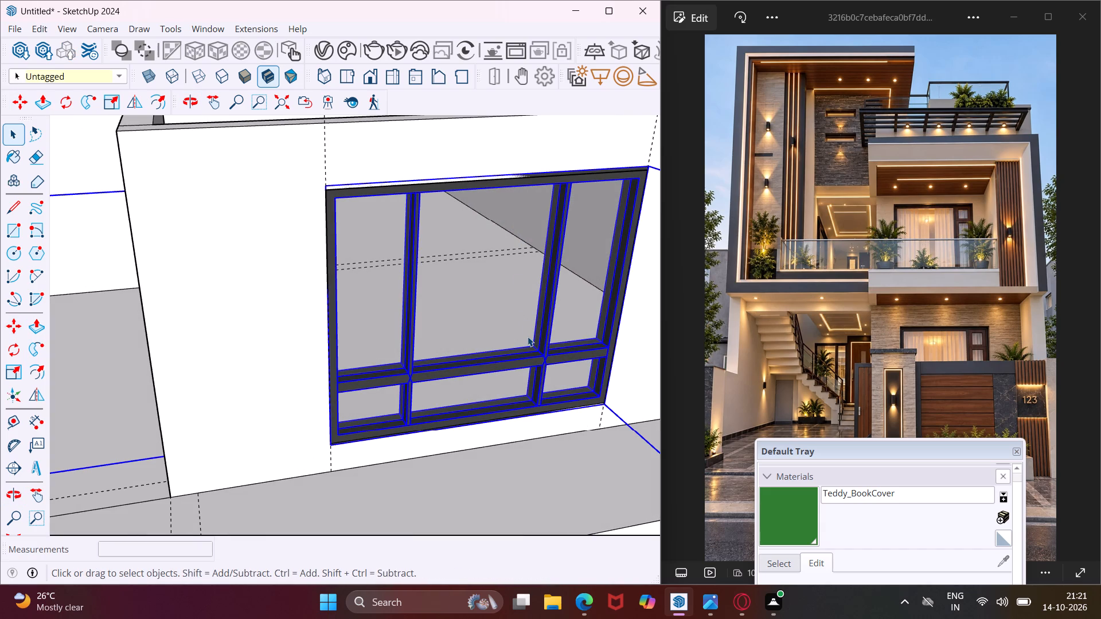
{"action": "middle_click_drag", "start_coordinate": [528, 326], "coordinate": [503, 294]}
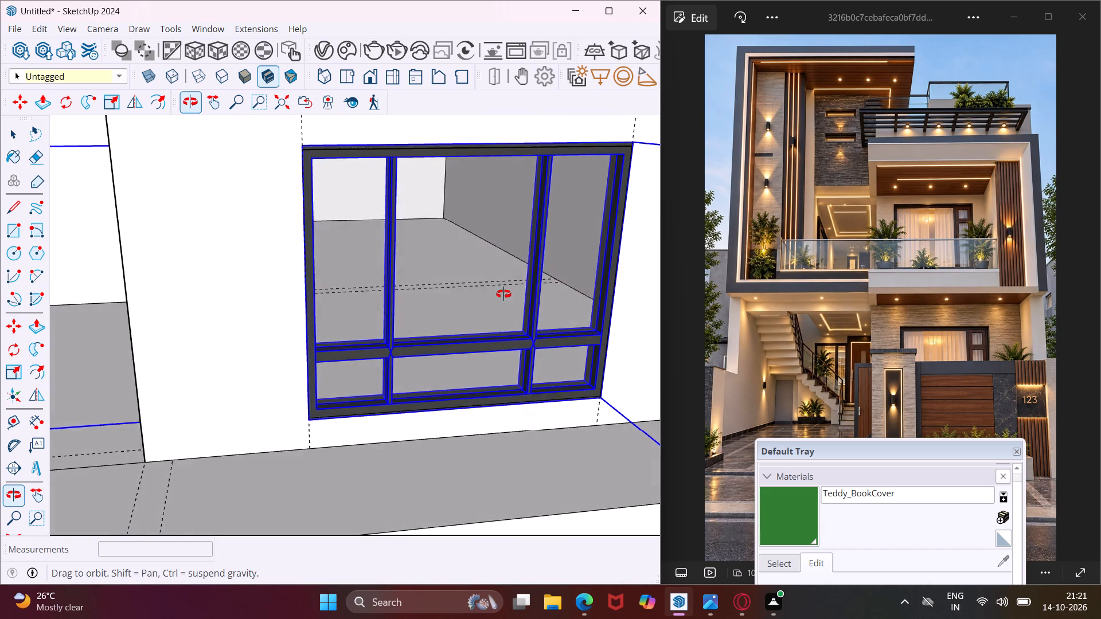
{"action": "middle_click_drag", "start_coordinate": [503, 294], "coordinate": [458, 269]}
{"action": "scroll", "coordinate": [577, 108], "scroll_direction": "up", "scroll_amount": 2}
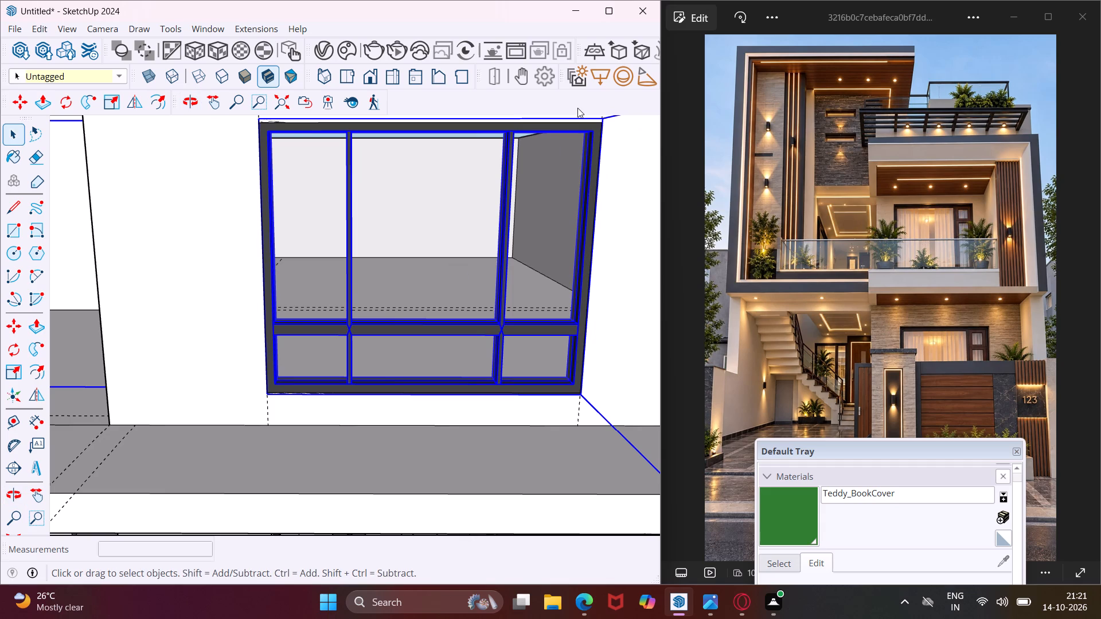
{"action": "scroll", "coordinate": [577, 108], "scroll_direction": "up", "scroll_amount": 8}
{"action": "middle_click_drag", "start_coordinate": [585, 124], "coordinate": [651, 88]}
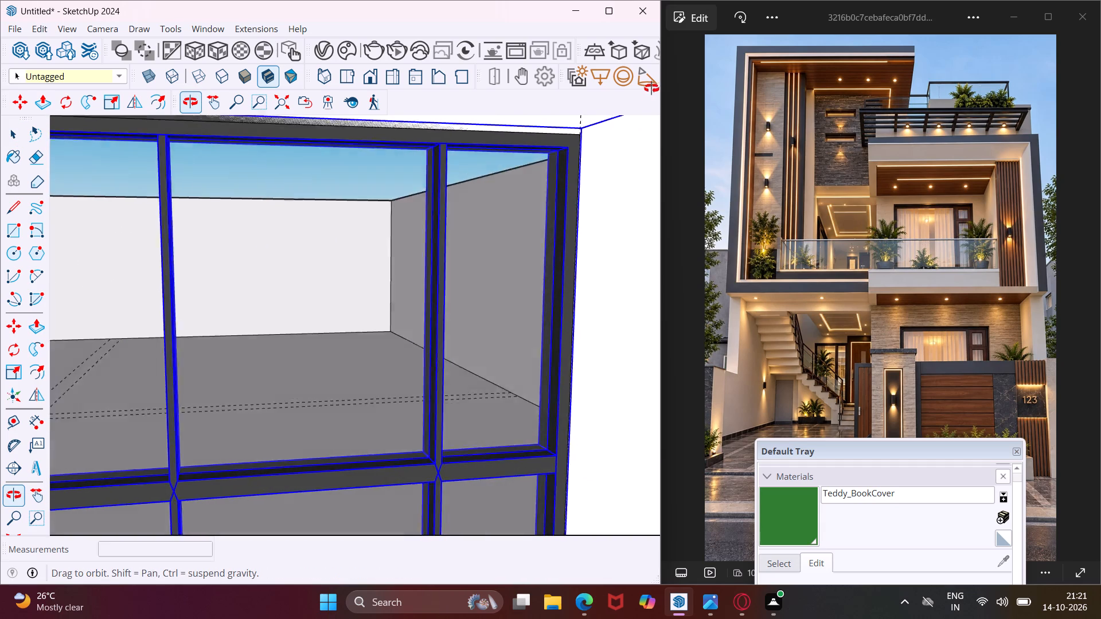
{"action": "middle_click_drag", "start_coordinate": [651, 88], "coordinate": [704, 52]}
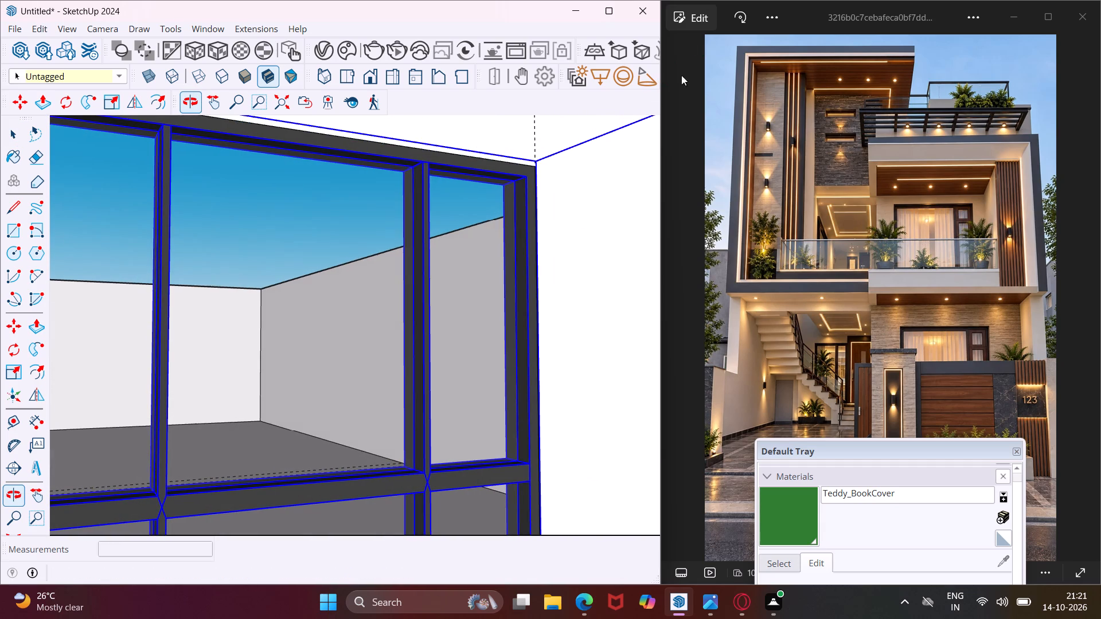
{"action": "scroll", "coordinate": [543, 168], "scroll_direction": "down", "scroll_amount": 10}
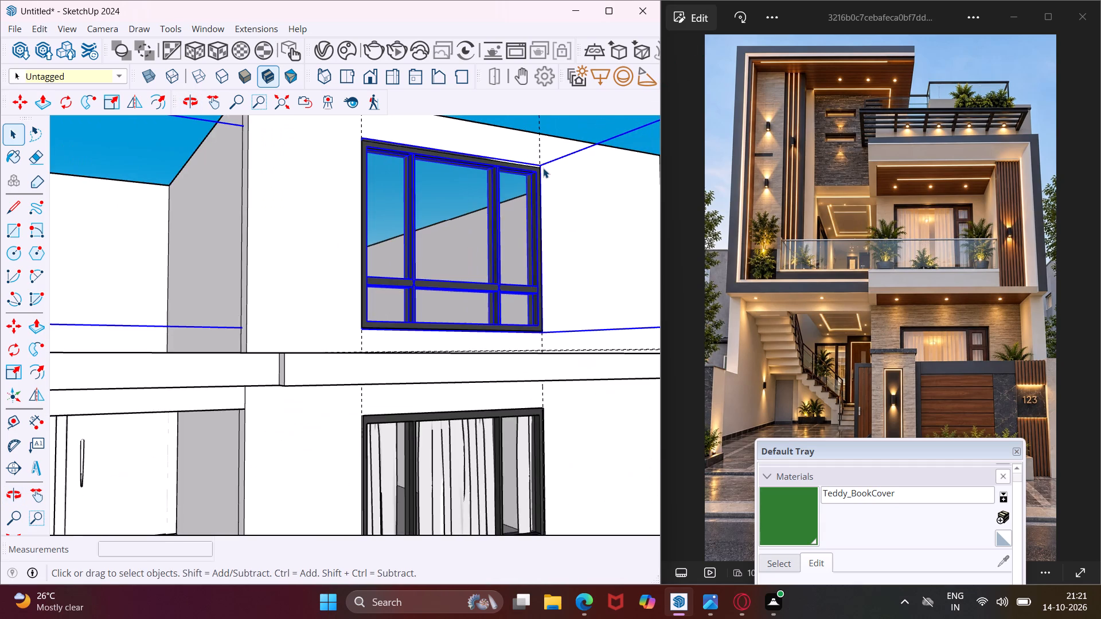
{"action": "middle_click_drag", "start_coordinate": [543, 168], "coordinate": [408, 287]}
{"action": "scroll", "coordinate": [388, 299], "scroll_direction": "down", "scroll_amount": 9}
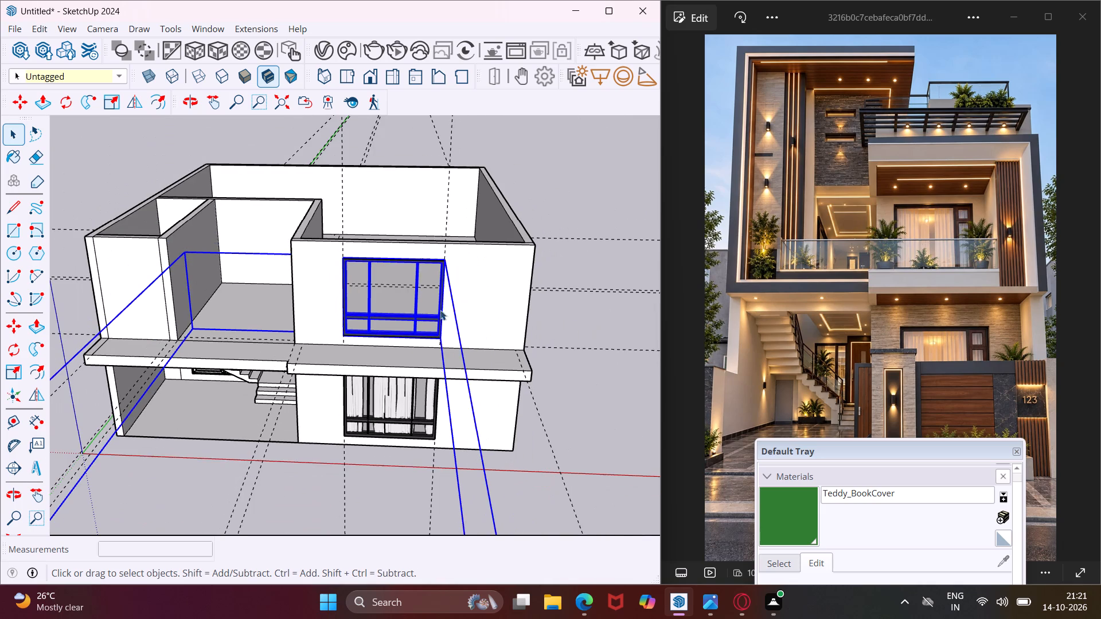
{"action": "left_click", "coordinate": [584, 308]}
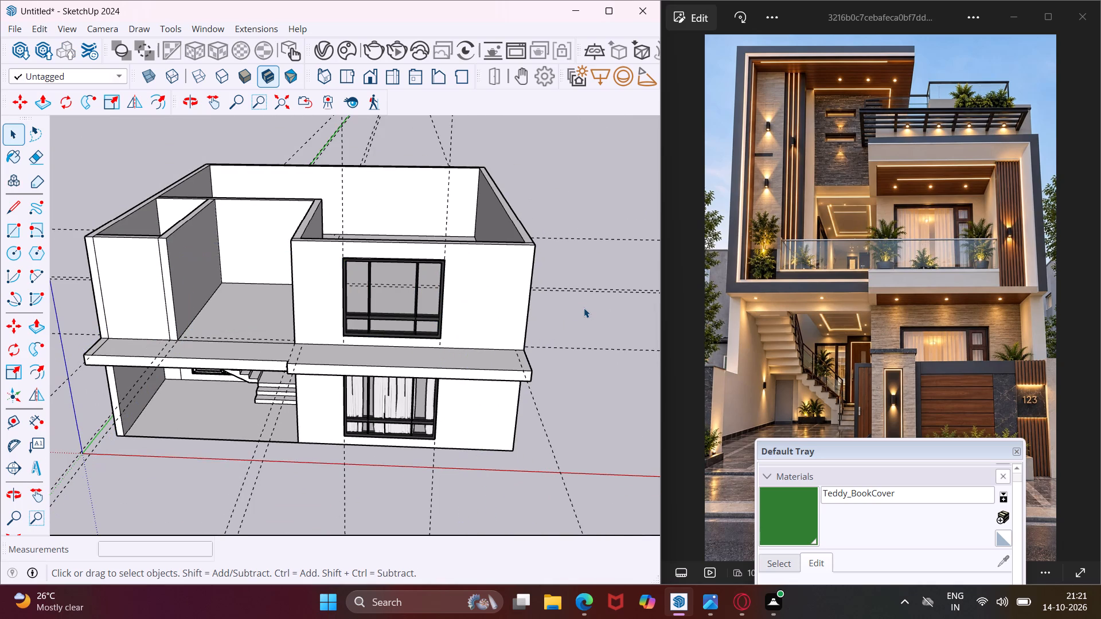
Place two vertical guides on the upper-floor recess's side wall, 2' from its front edge and 4' beyond the first.
{"action": "middle_click_drag", "start_coordinate": [240, 291], "coordinate": [334, 277]}
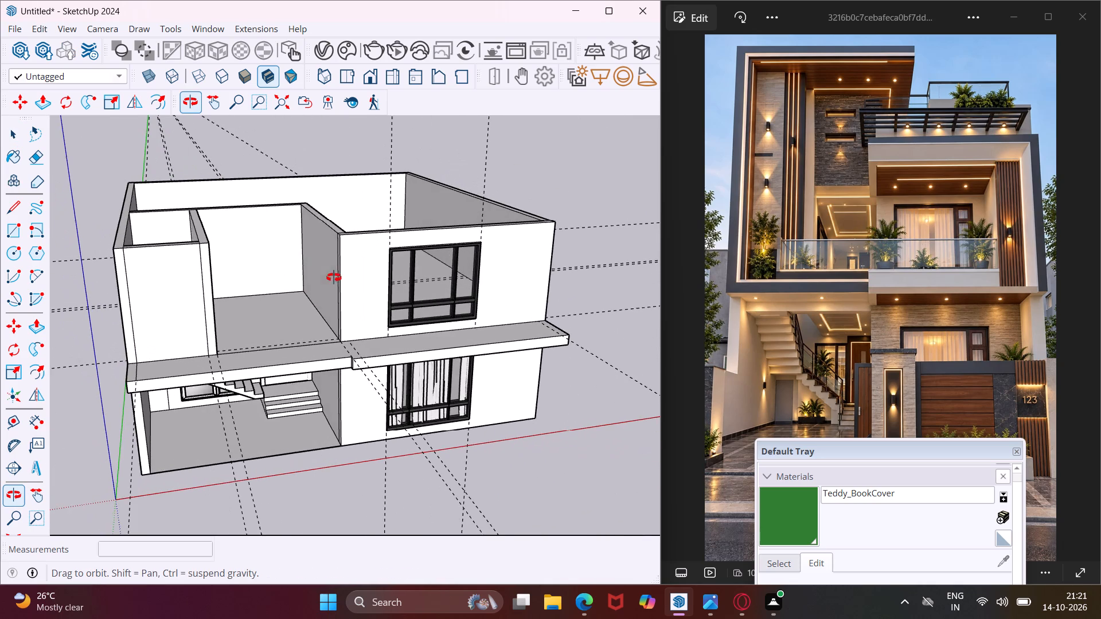
{"action": "middle_click_drag", "start_coordinate": [334, 277], "coordinate": [334, 277]}
{"action": "scroll", "coordinate": [290, 262], "scroll_direction": "up", "scroll_amount": 2}
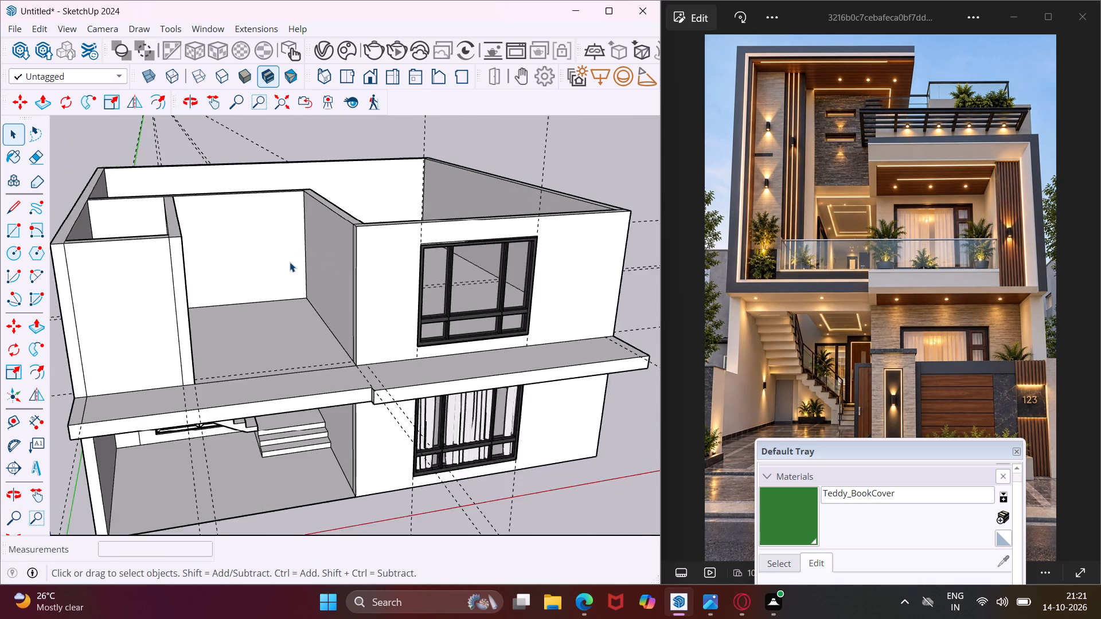
{"action": "scroll", "coordinate": [290, 262], "scroll_direction": "up", "scroll_amount": 1}
{"action": "middle_click_drag", "start_coordinate": [290, 262], "coordinate": [146, 254]}
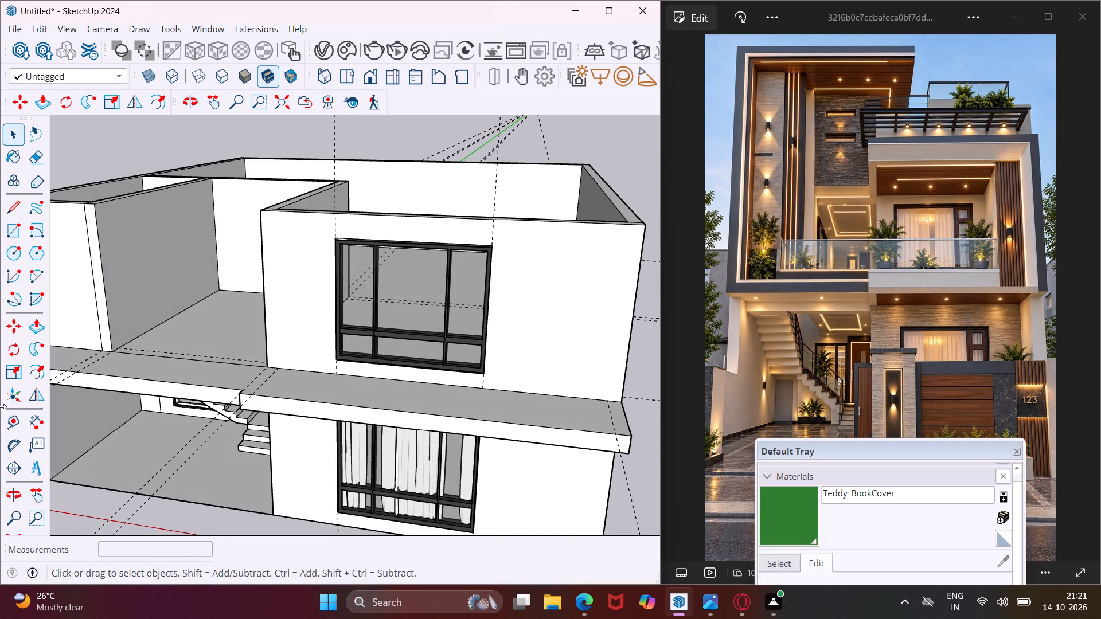
{"action": "left_click", "coordinate": [9, 414]}
{"action": "scroll", "coordinate": [110, 292], "scroll_direction": "up", "scroll_amount": 3}
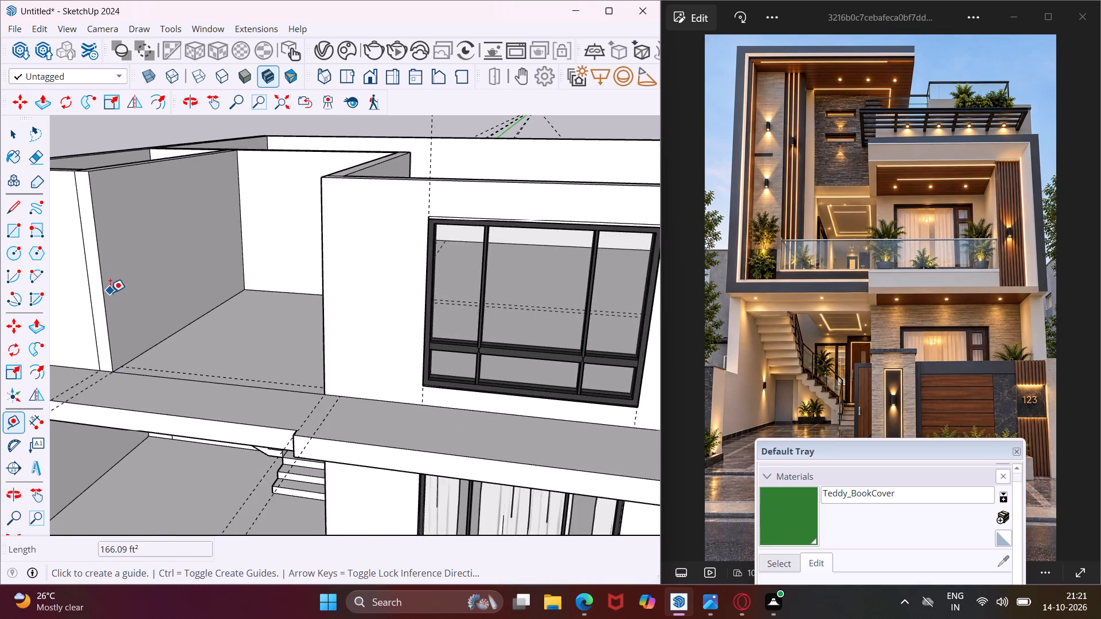
{"action": "scroll", "coordinate": [110, 292], "scroll_direction": "up", "scroll_amount": 3}
{"action": "left_click", "coordinate": [103, 295]}
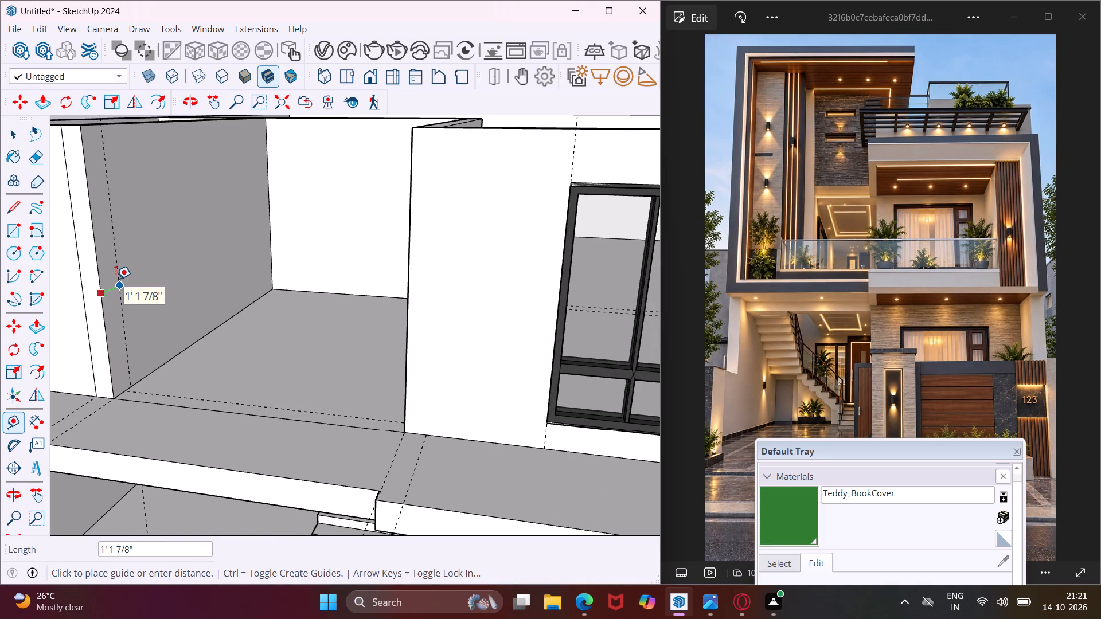
{"action": "type", "text": "2'"}
{"action": "key", "text": "Return"}
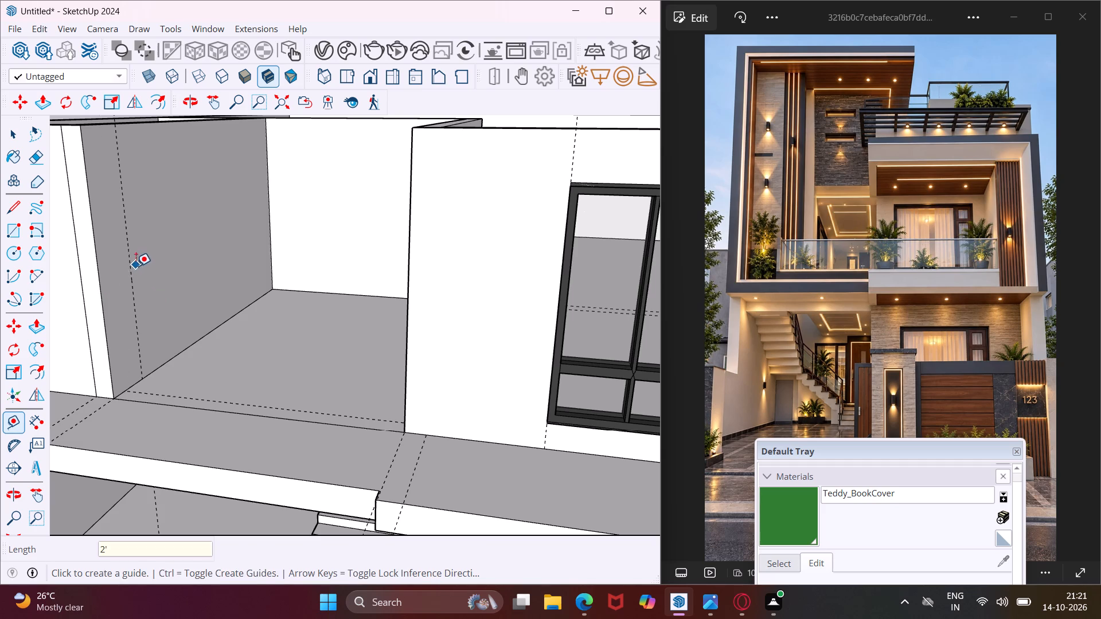
{"action": "left_click", "coordinate": [129, 267]}
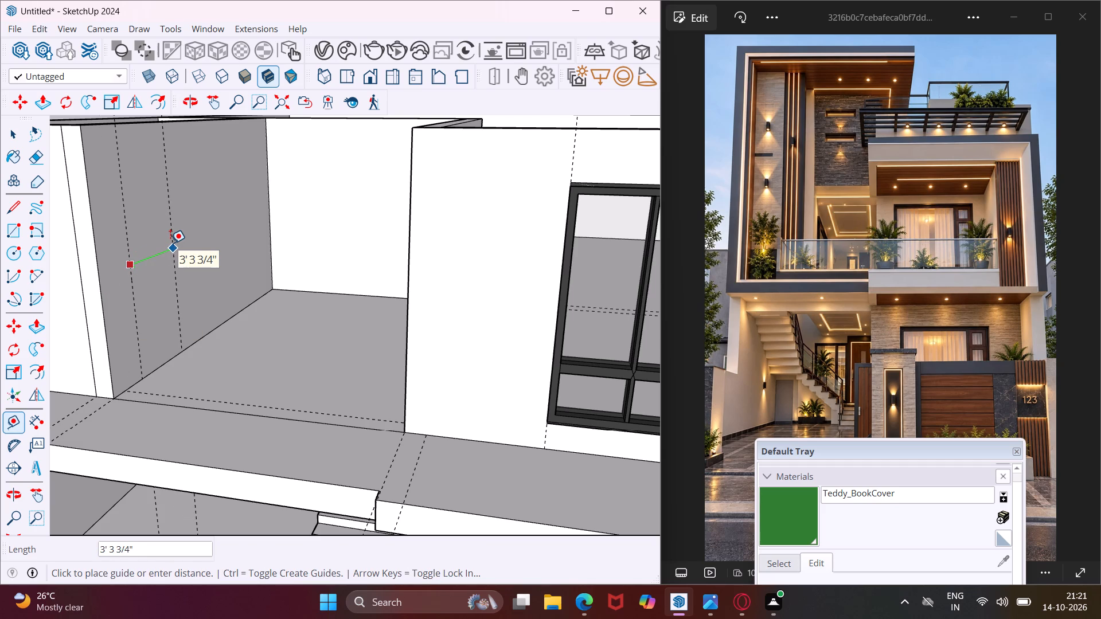
{"action": "type", "text": "4'"}
{"action": "key", "text": "Return"}
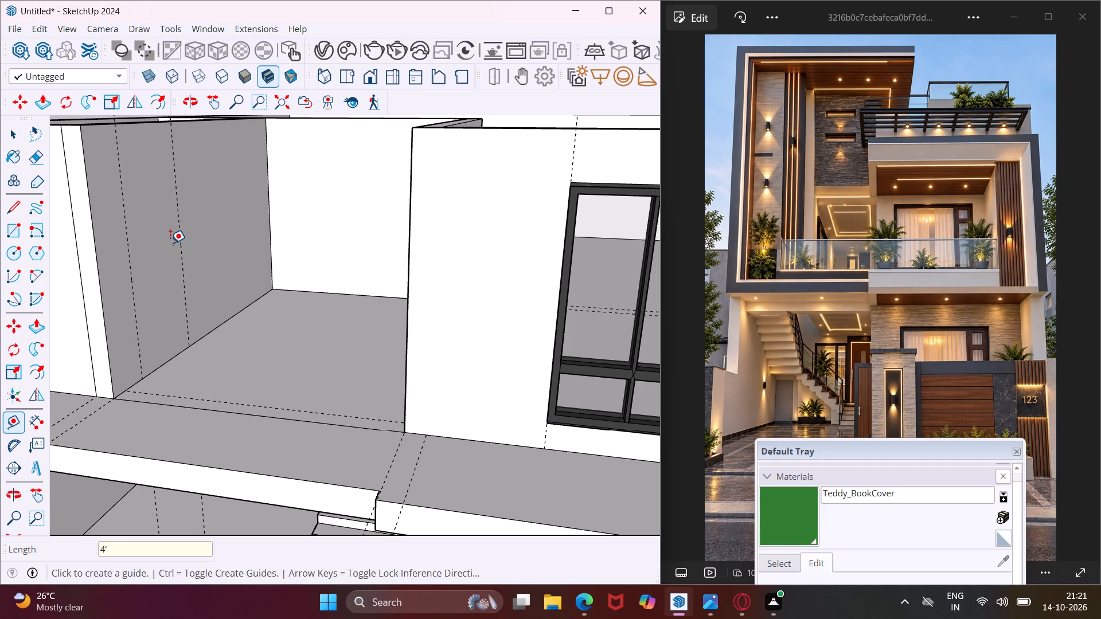
Place a horizontal guide 3' below the top edge of the recess's side wall.
{"action": "left_click", "coordinate": [132, 126]}
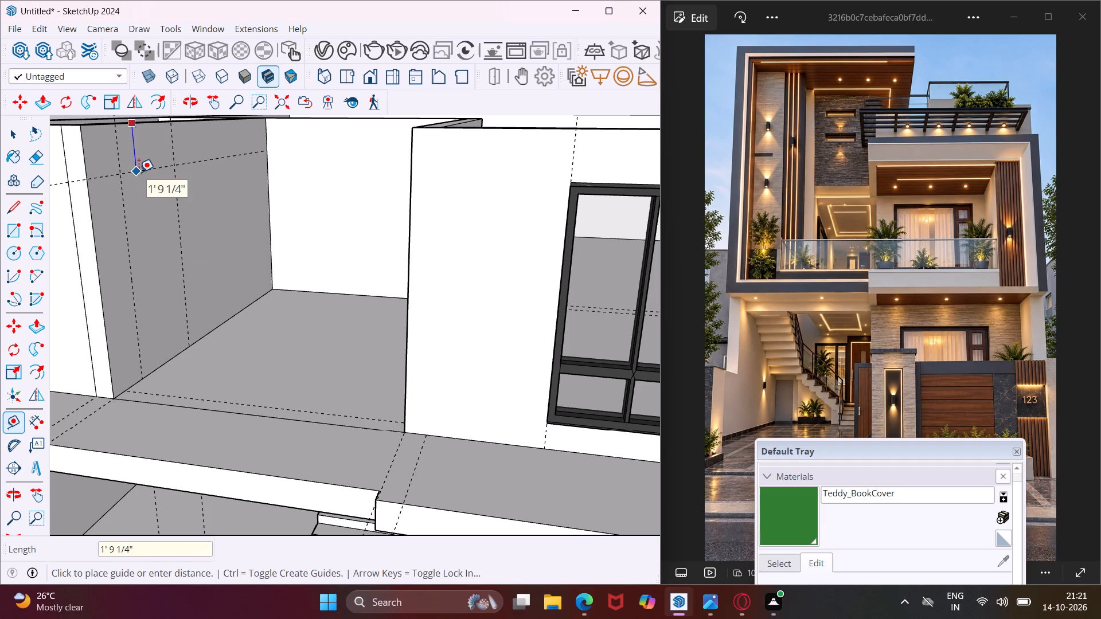
{"action": "type", "text": "3'"}
{"action": "key", "text": "Return"}
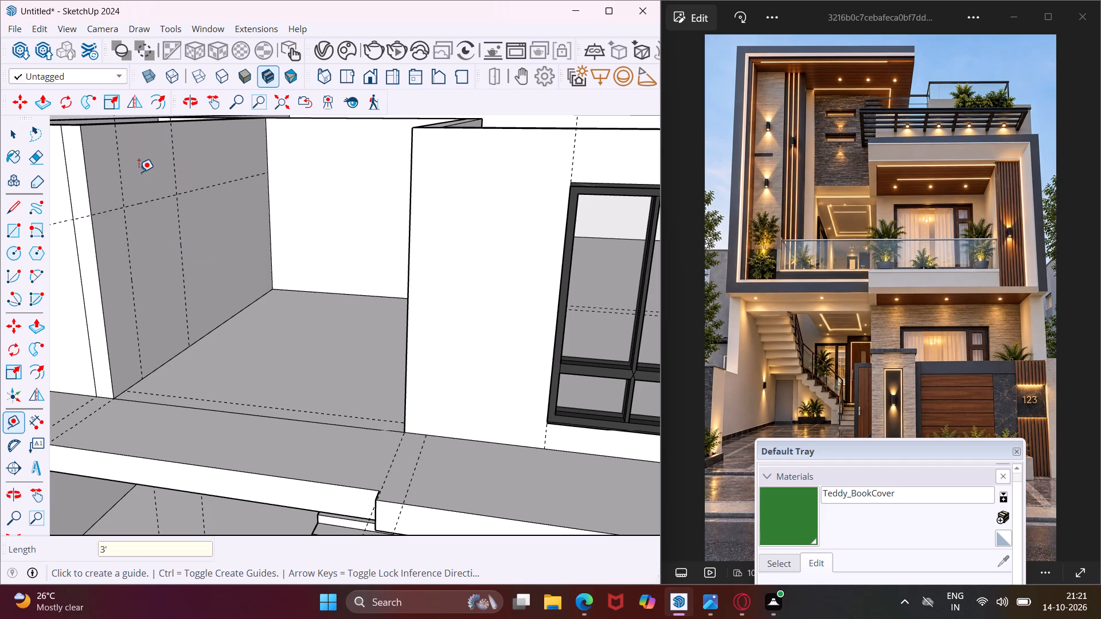
Draw a door rectangle about 4' wide and 6' 10" high from the floor up to the guides on the recess's side wall.
{"action": "left_click", "coordinate": [18, 225]}
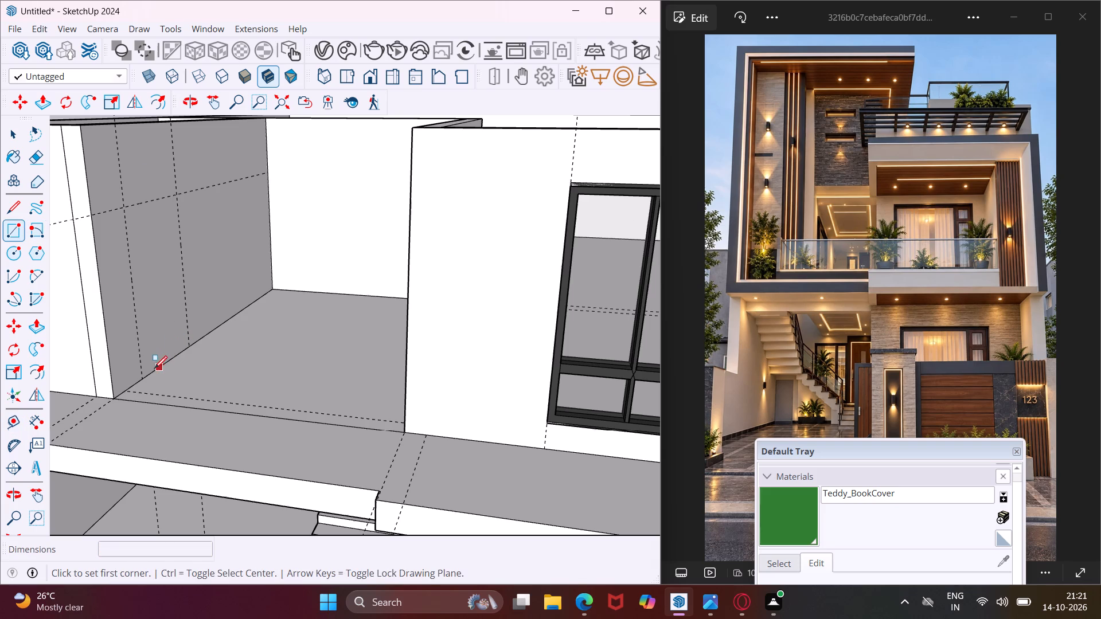
{"action": "left_click", "coordinate": [142, 377]}
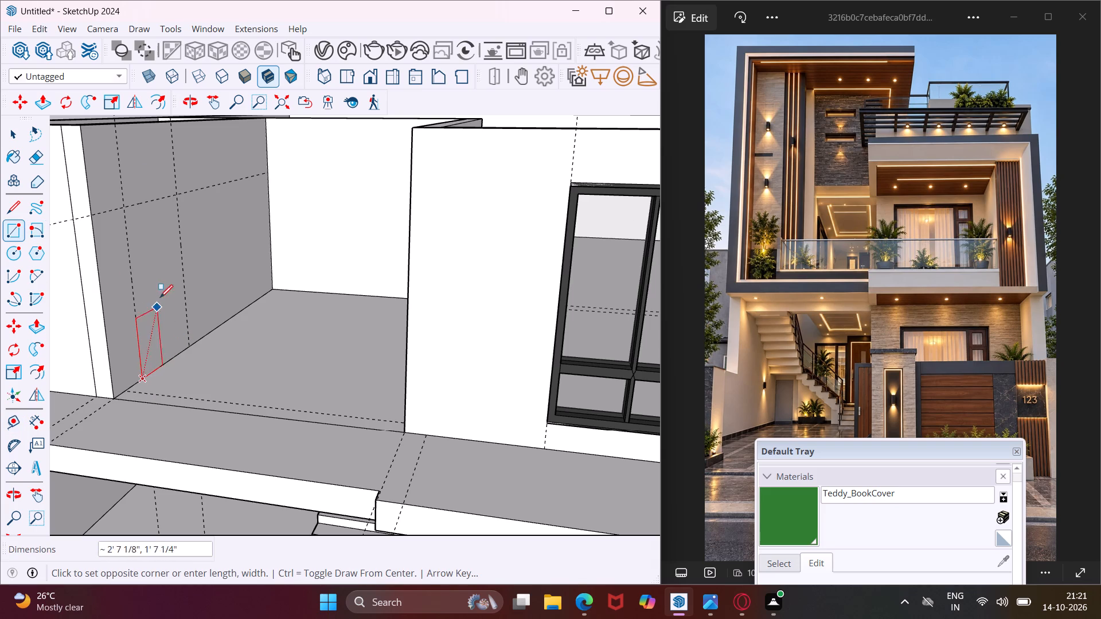
{"action": "left_click", "coordinate": [178, 198]}
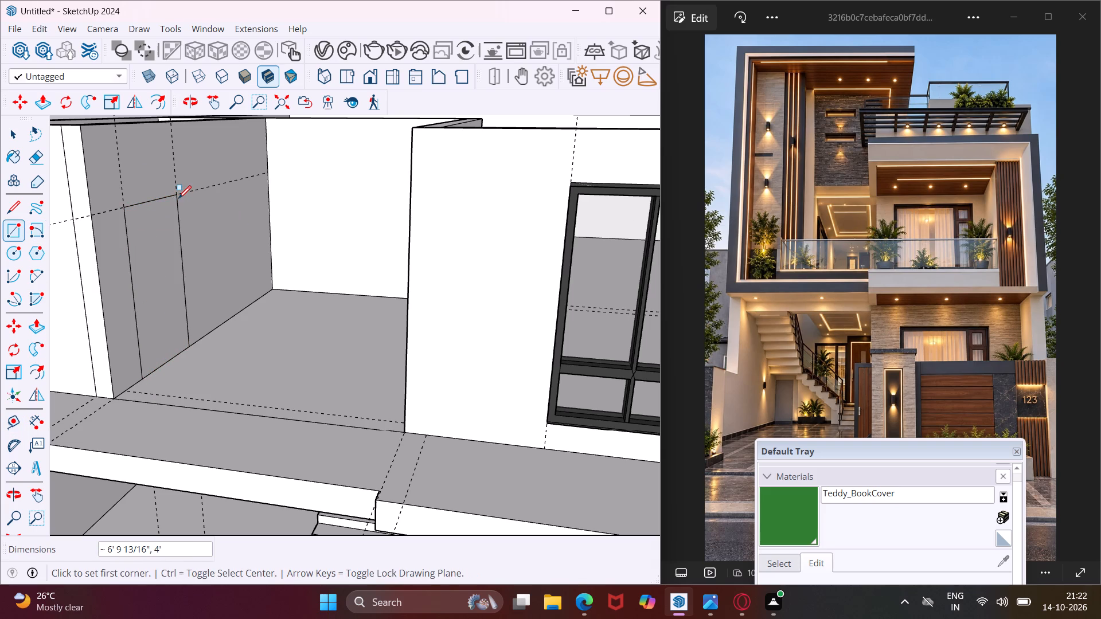
{"action": "key", "text": "Escape"}
{"action": "key", "text": "space"}
Push/Pull the door rectangle 9" through the recess's side wall to cut the doorway.
{"action": "middle_click_drag", "start_coordinate": [156, 228], "coordinate": [180, 268]}
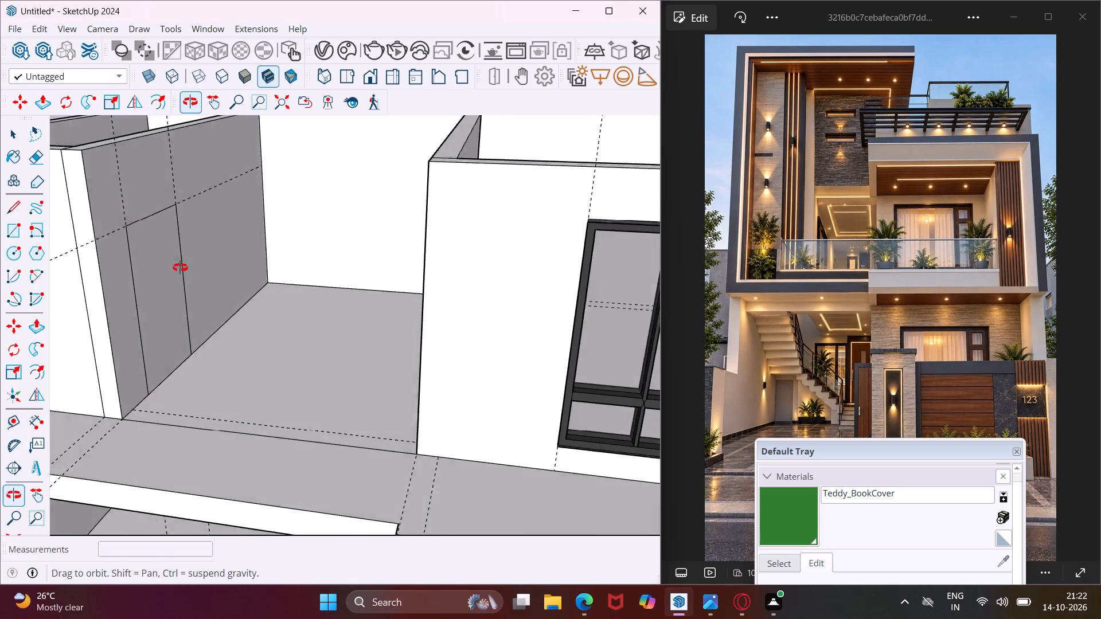
{"action": "middle_click_drag", "start_coordinate": [180, 268], "coordinate": [210, 308]}
{"action": "left_click", "coordinate": [183, 314]}
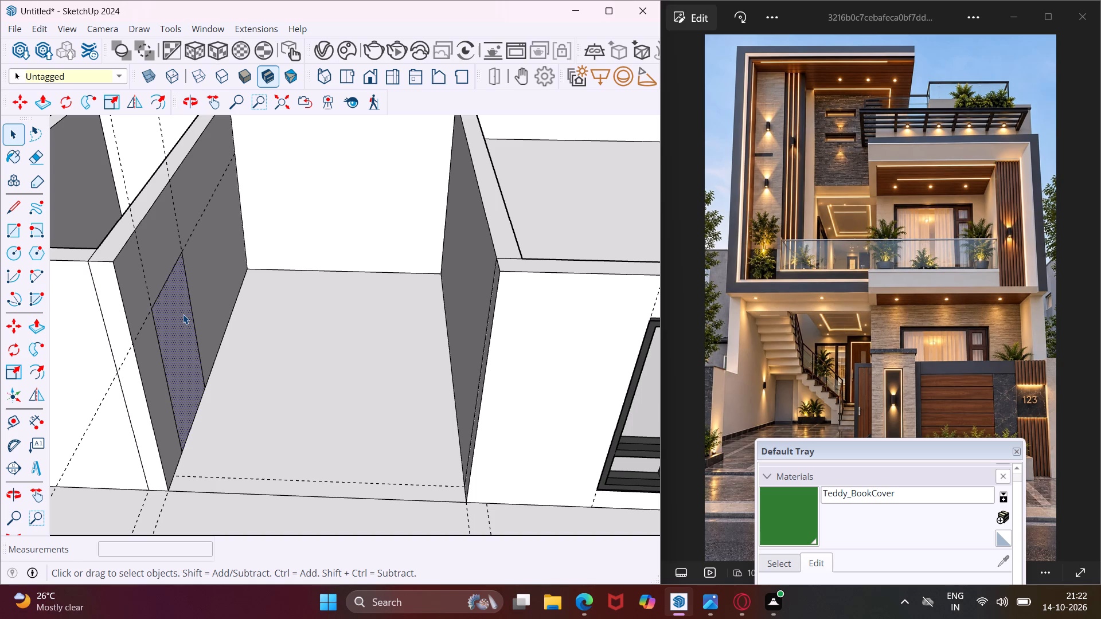
{"action": "key", "text": "p"}
{"action": "left_click", "coordinate": [183, 314]}
{"action": "middle_click_drag", "start_coordinate": [114, 214], "coordinate": [162, 249]}
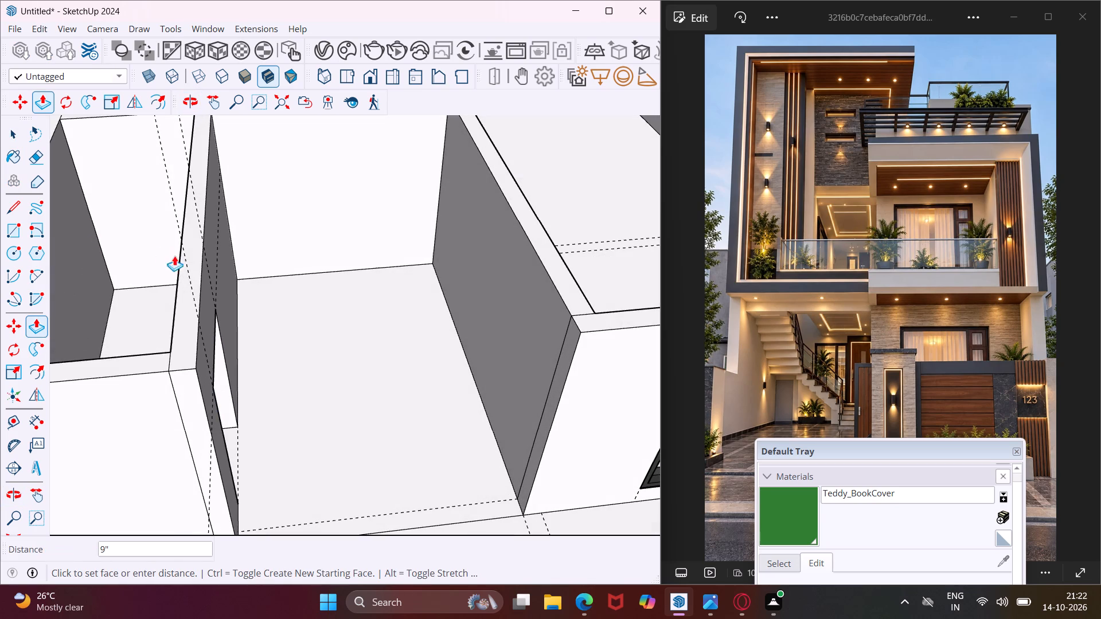
{"action": "left_click", "coordinate": [182, 283]}
{"action": "middle_click_drag", "start_coordinate": [188, 316], "coordinate": [121, 250]}
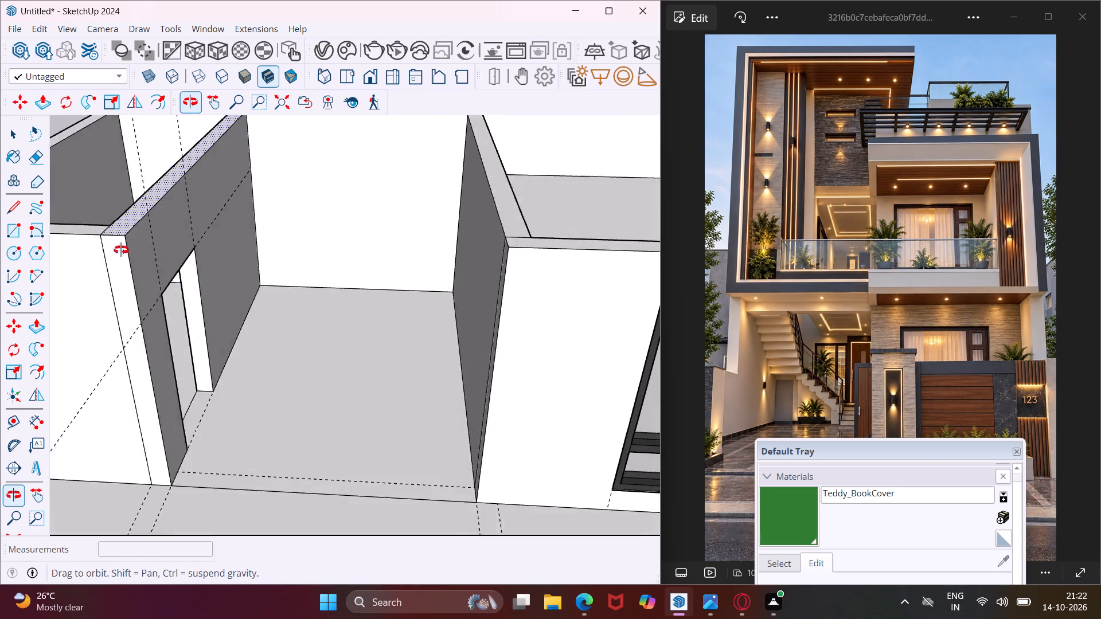
{"action": "middle_click_drag", "start_coordinate": [121, 250], "coordinate": [91, 232]}
{"action": "scroll", "coordinate": [91, 232], "scroll_direction": "up", "scroll_amount": 1}
{"action": "key", "text": "Escape"}
{"action": "key", "text": "space"}
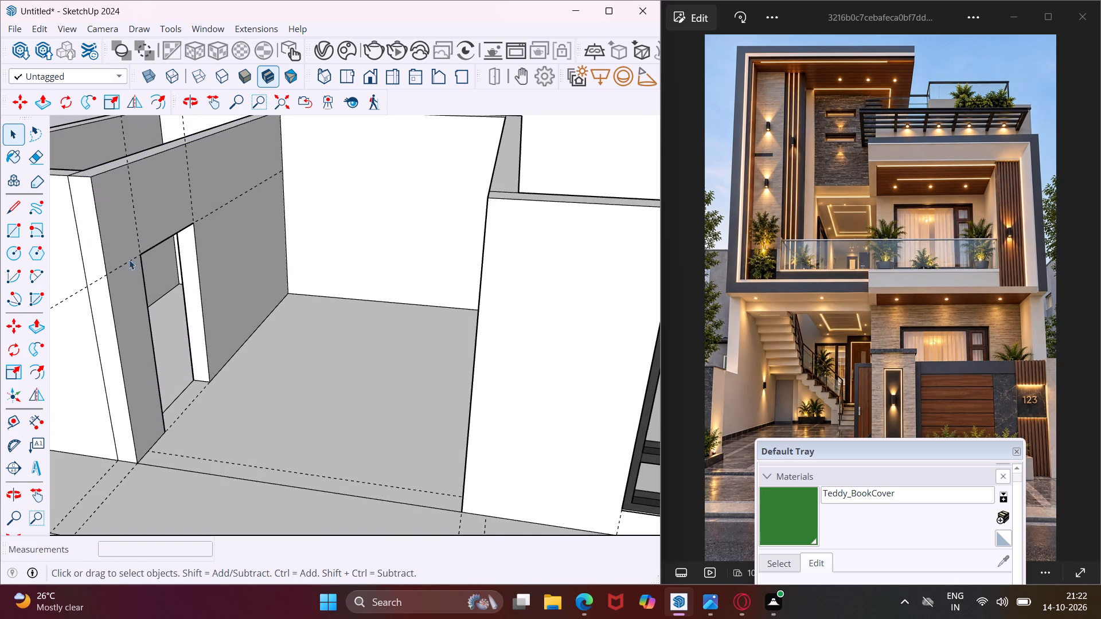
Place three vertical guides on the recess's back wall: 4' from its corner opposite the doorway, 1' beyond that, and 2' further.
{"action": "scroll", "coordinate": [158, 269], "scroll_direction": "down", "scroll_amount": 3}
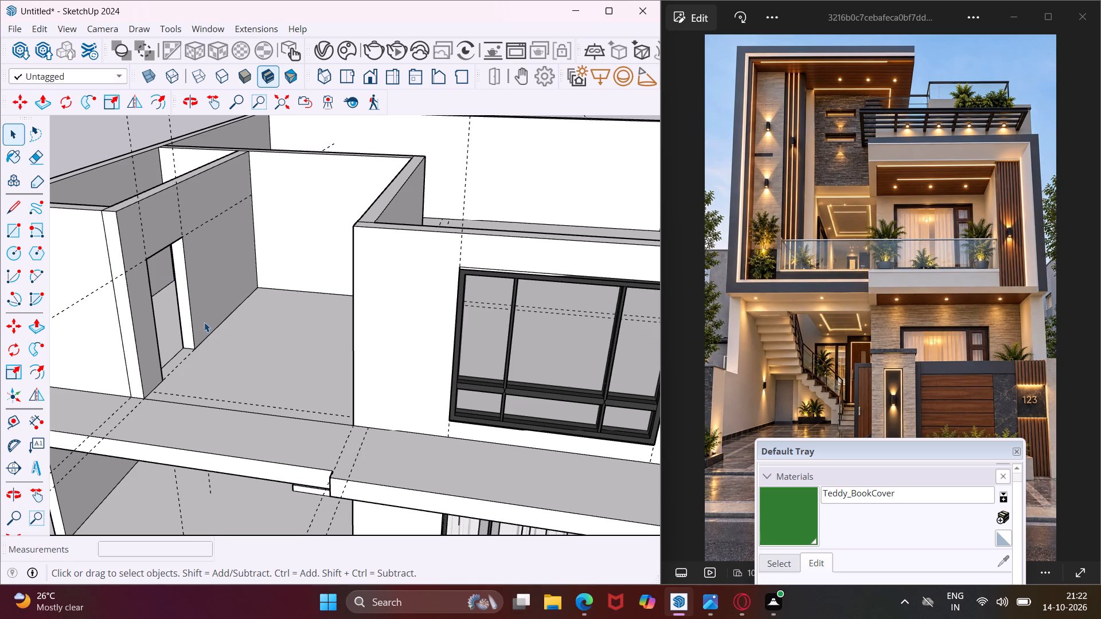
{"action": "middle_click_drag", "start_coordinate": [204, 322], "coordinate": [276, 330]}
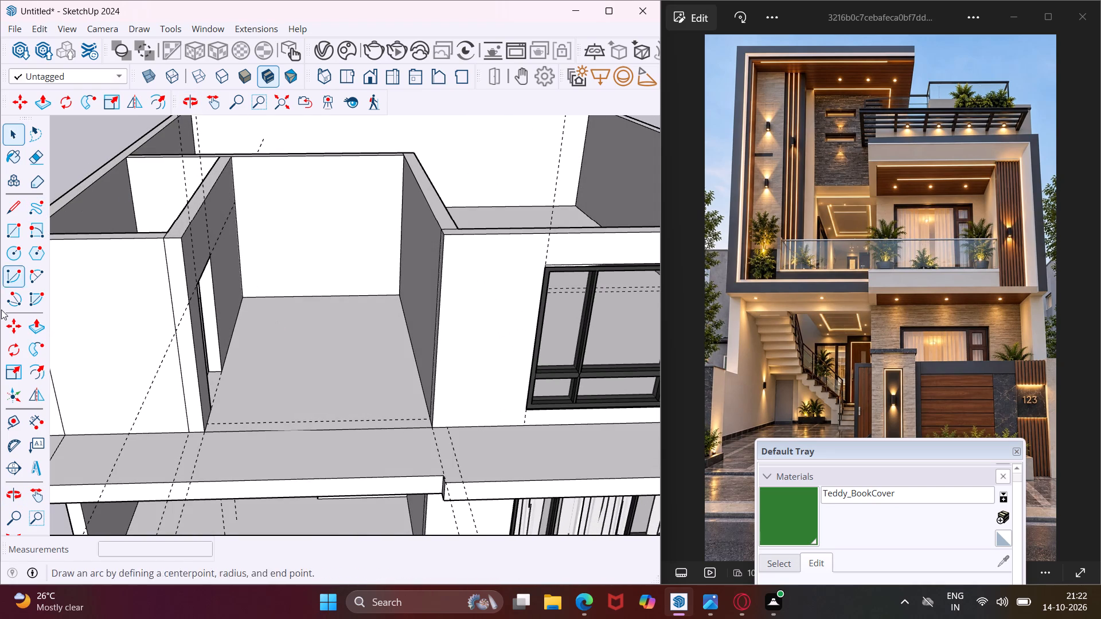
{"action": "left_click", "coordinate": [11, 417]}
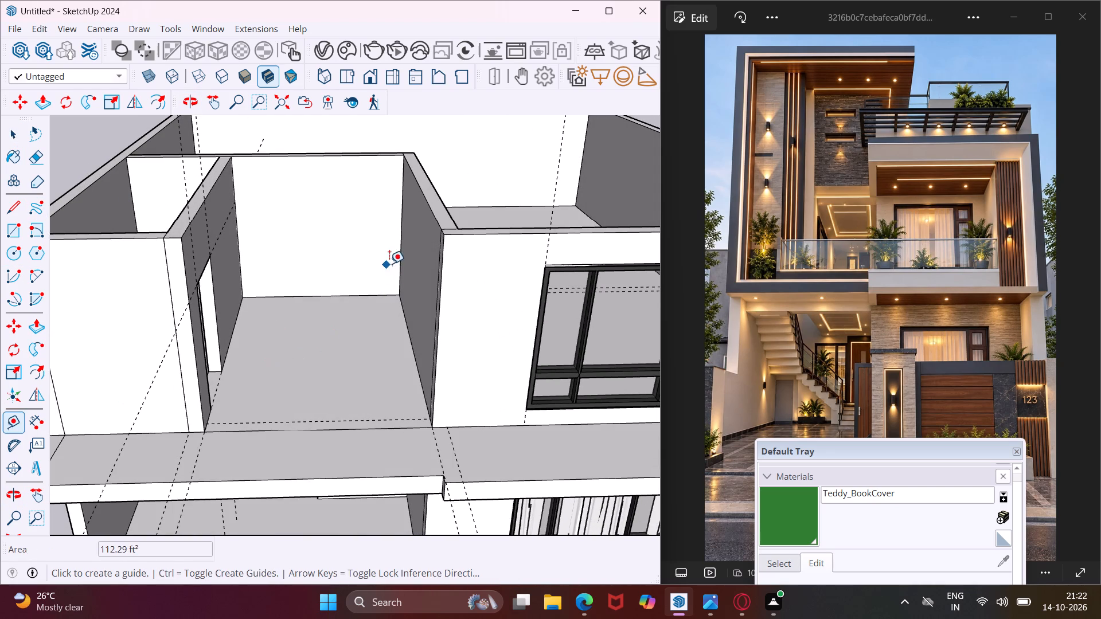
{"action": "scroll", "coordinate": [401, 250], "scroll_direction": "up", "scroll_amount": 4}
{"action": "middle_click_drag", "start_coordinate": [397, 248], "coordinate": [435, 253]}
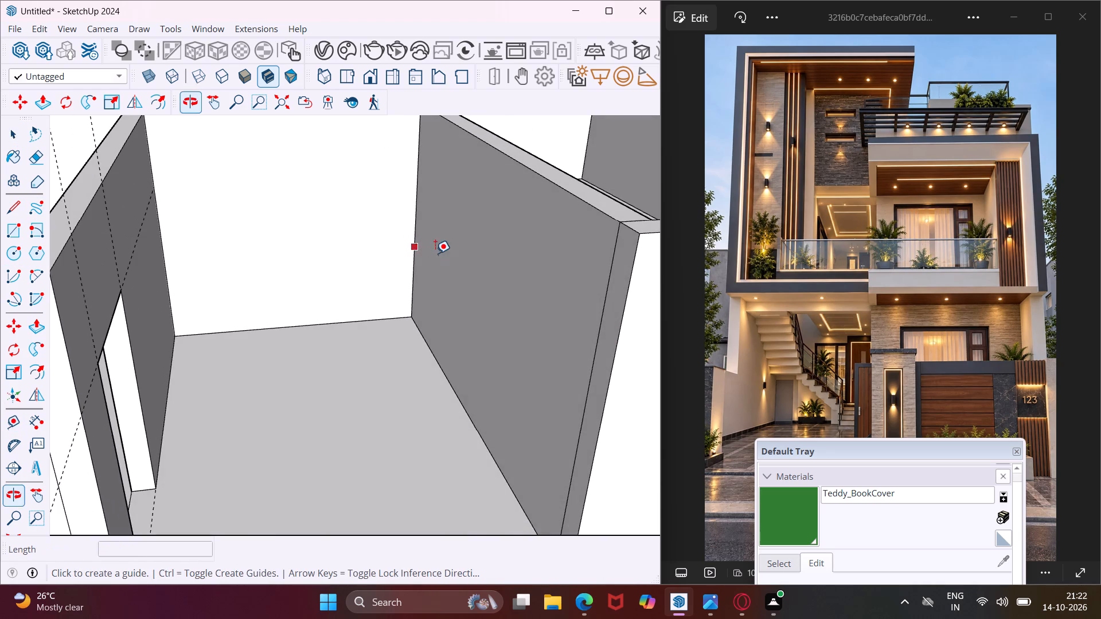
{"action": "left_click", "coordinate": [417, 237]}
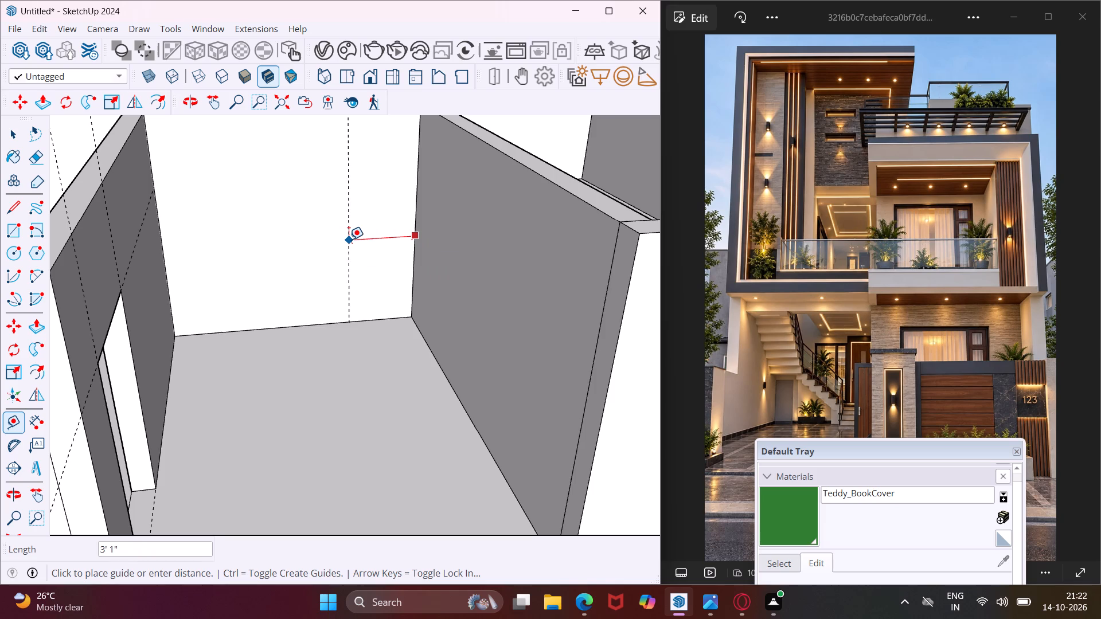
{"action": "type", "text": "4'"}
{"action": "key", "text": "Return"}
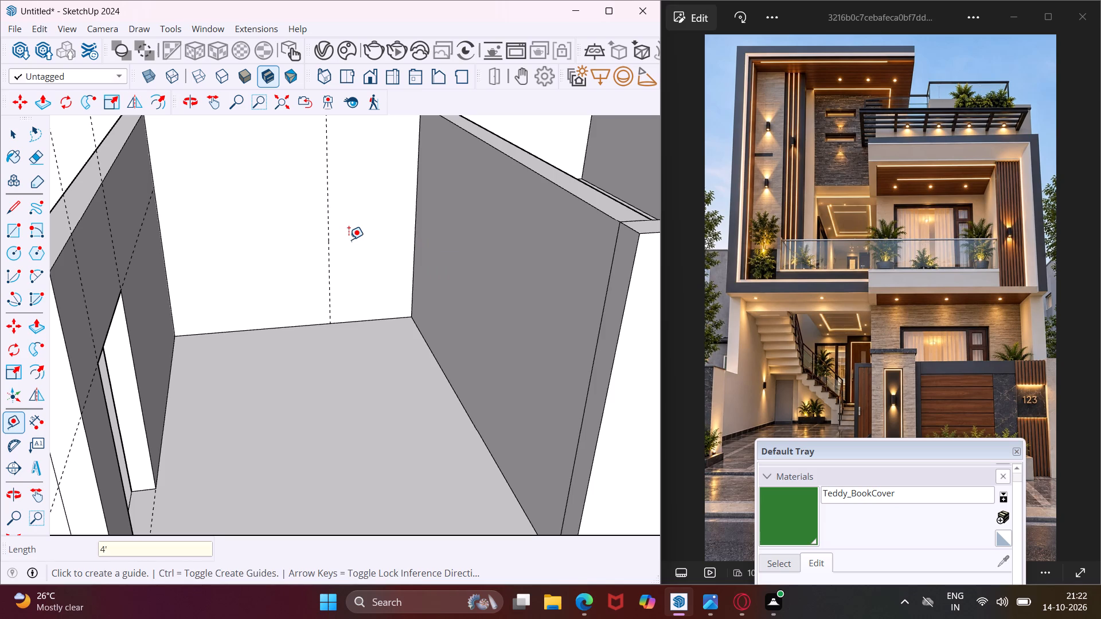
{"action": "left_click", "coordinate": [328, 265]}
{"action": "type", "text": "1'"}
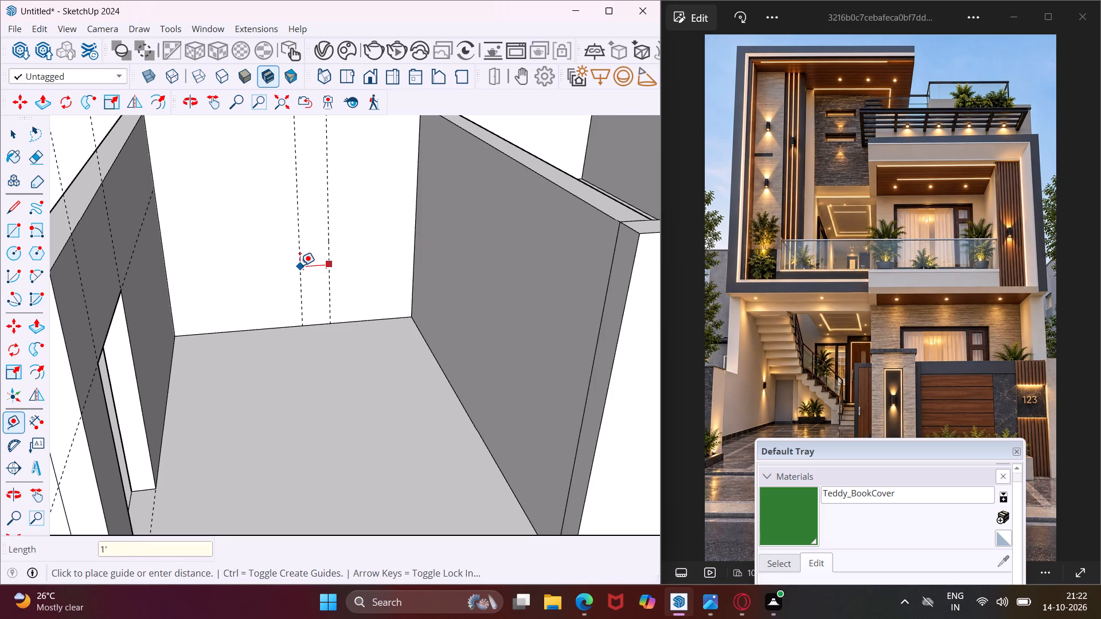
{"action": "key", "text": "Return"}
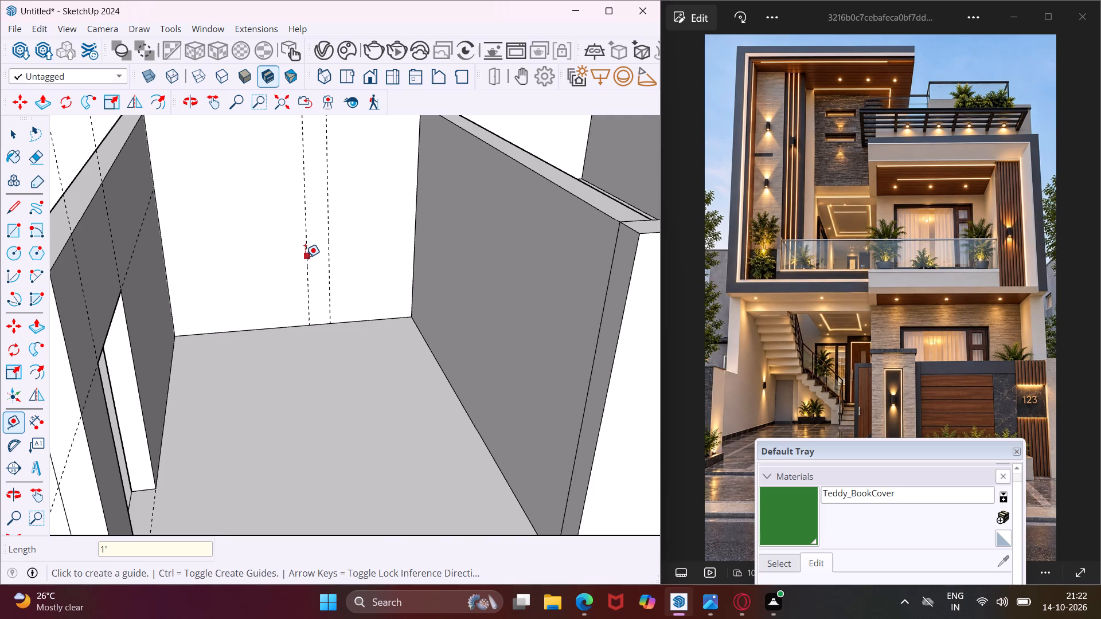
{"action": "left_click", "coordinate": [307, 255]}
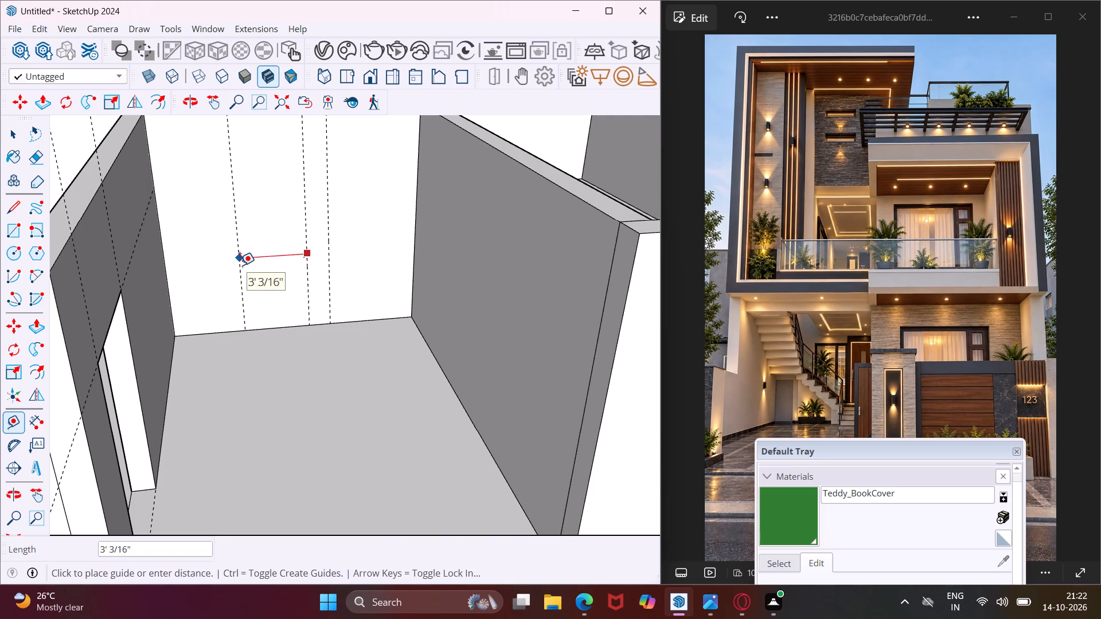
{"action": "type", "text": "2'"}
{"action": "key", "text": "Return"}
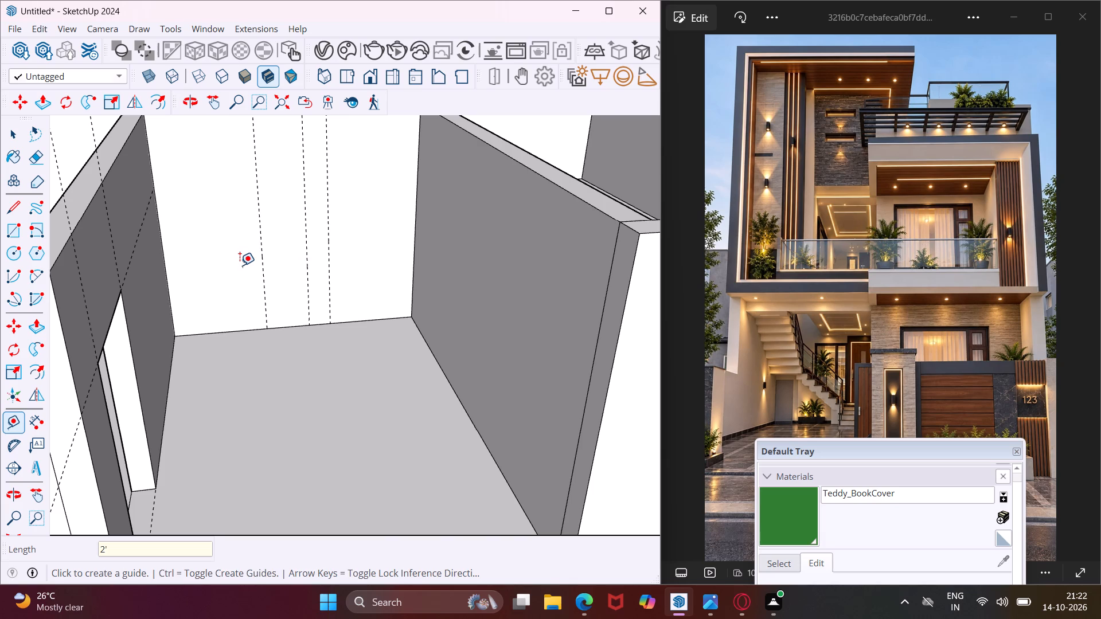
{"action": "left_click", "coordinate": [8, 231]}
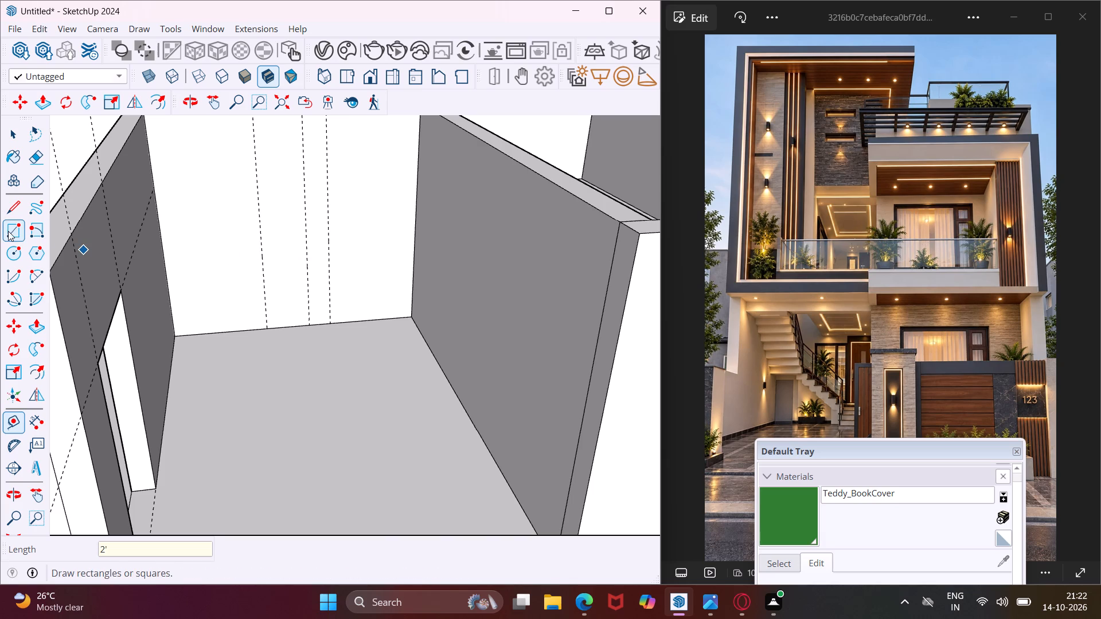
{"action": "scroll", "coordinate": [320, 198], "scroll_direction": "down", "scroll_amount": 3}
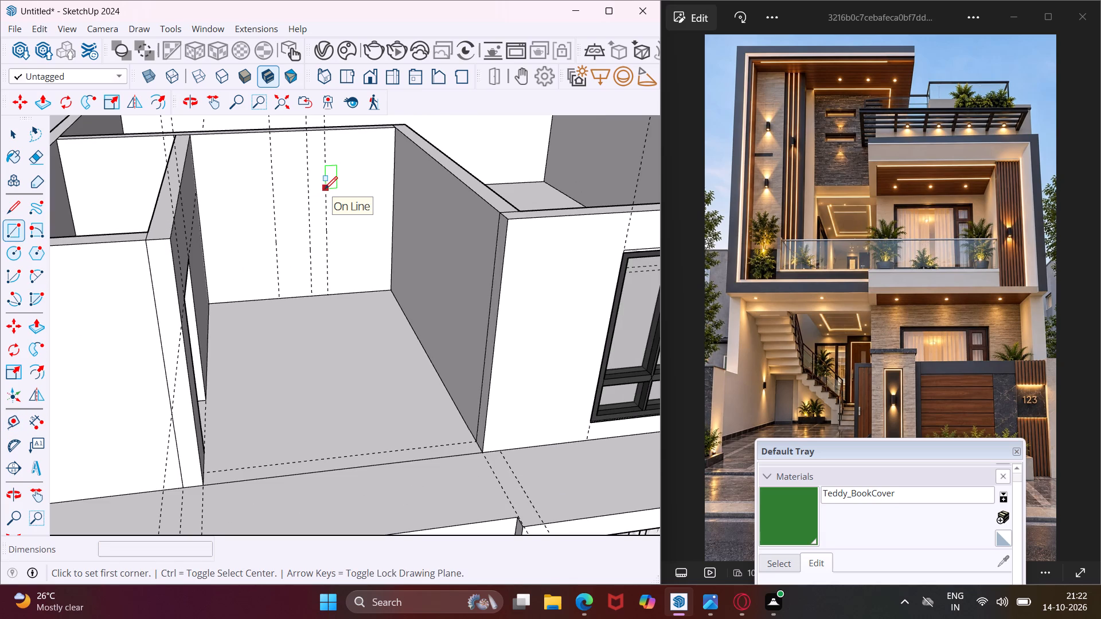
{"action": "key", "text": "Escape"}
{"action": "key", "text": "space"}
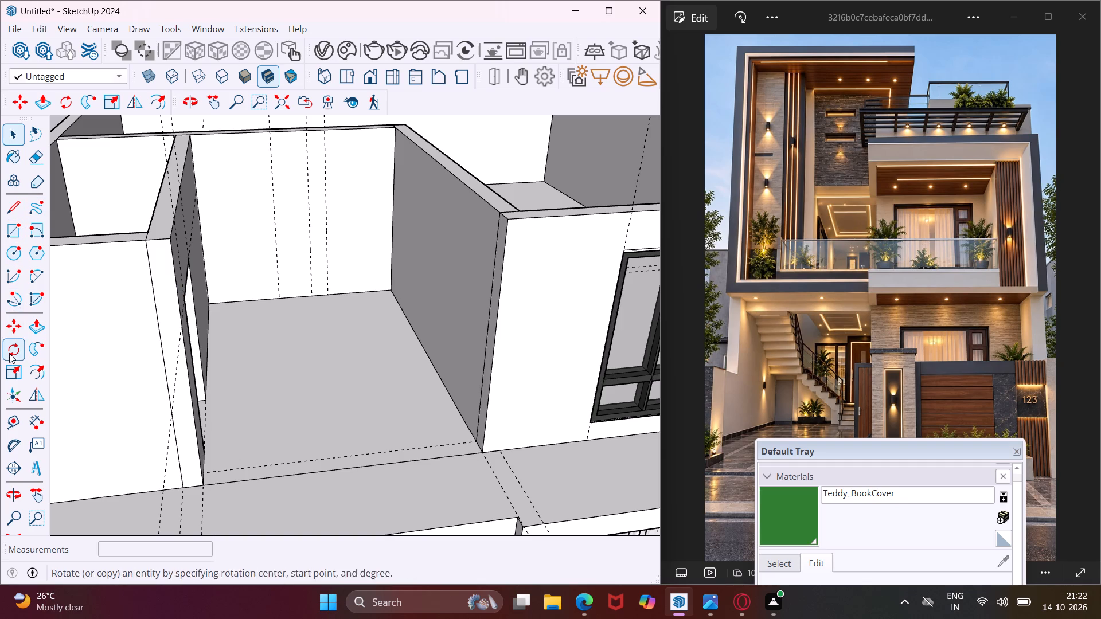
Place a horizontal guide 3' below the top edge of the recess's back wall.
{"action": "left_click", "coordinate": [8, 418]}
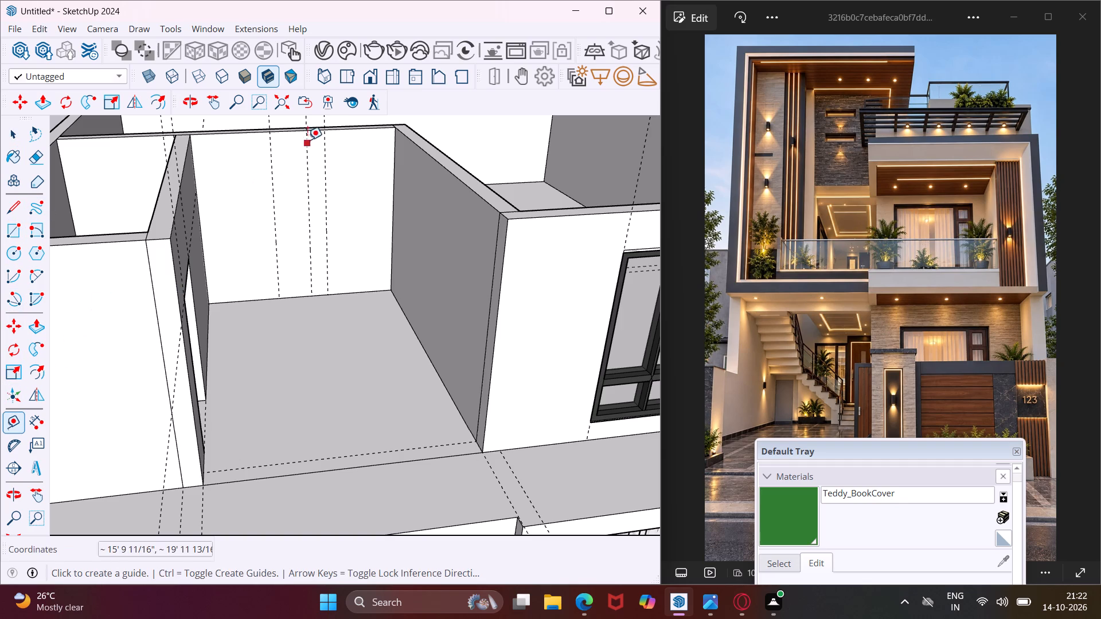
{"action": "left_click", "coordinate": [293, 134]}
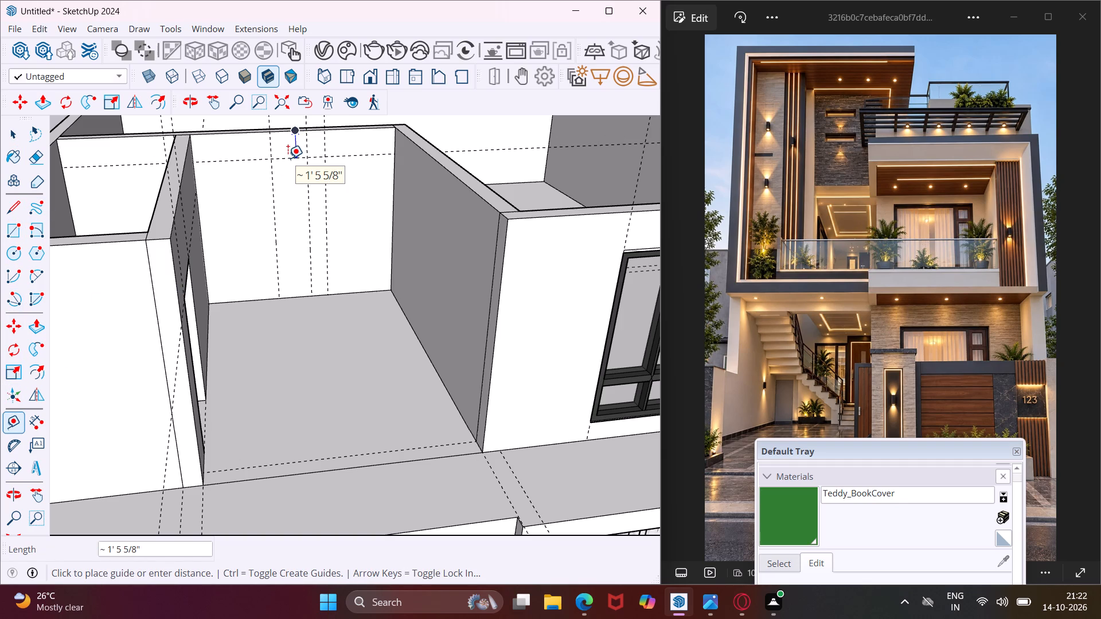
{"action": "type", "text": "3''"}
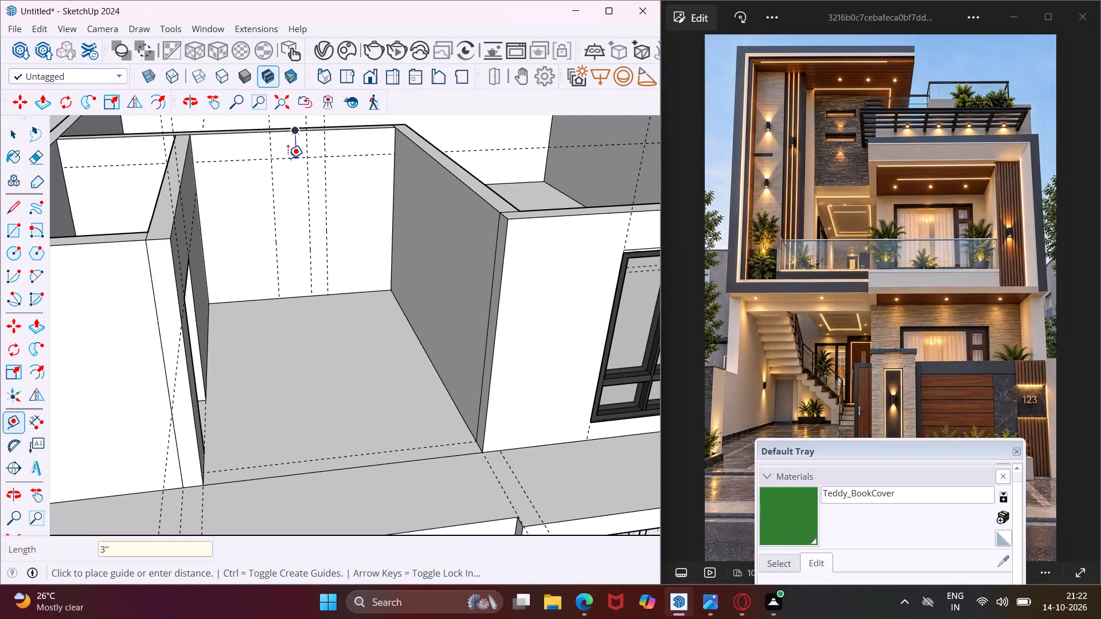
{"action": "key", "text": "BackSpace"}
{"action": "key", "text": "Return"}
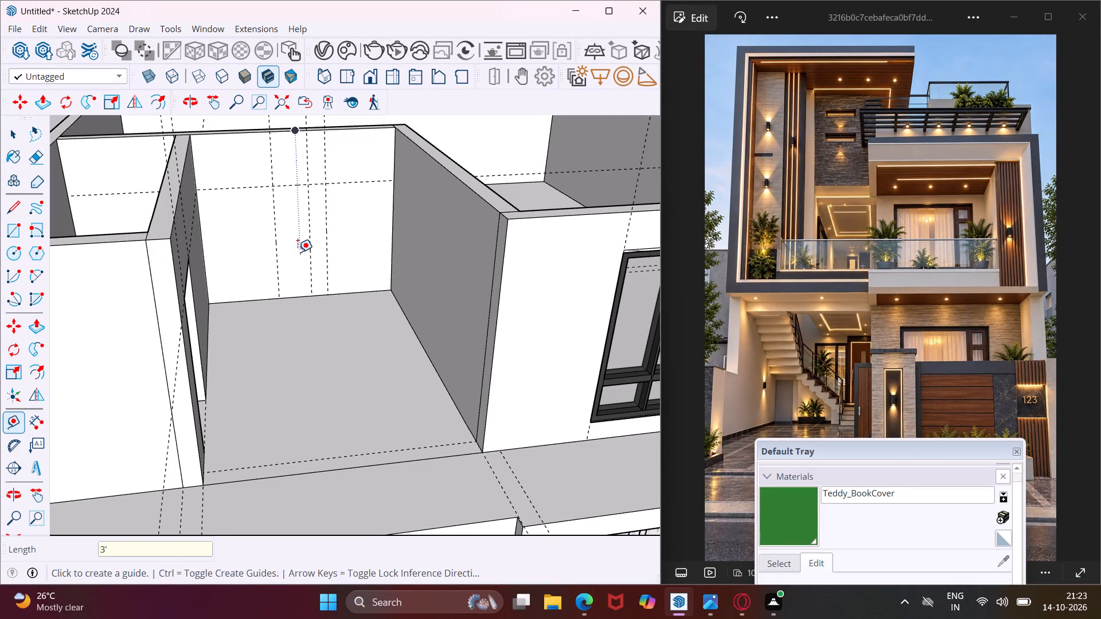
{"action": "key", "text": "Escape"}
{"action": "key", "text": "space"}
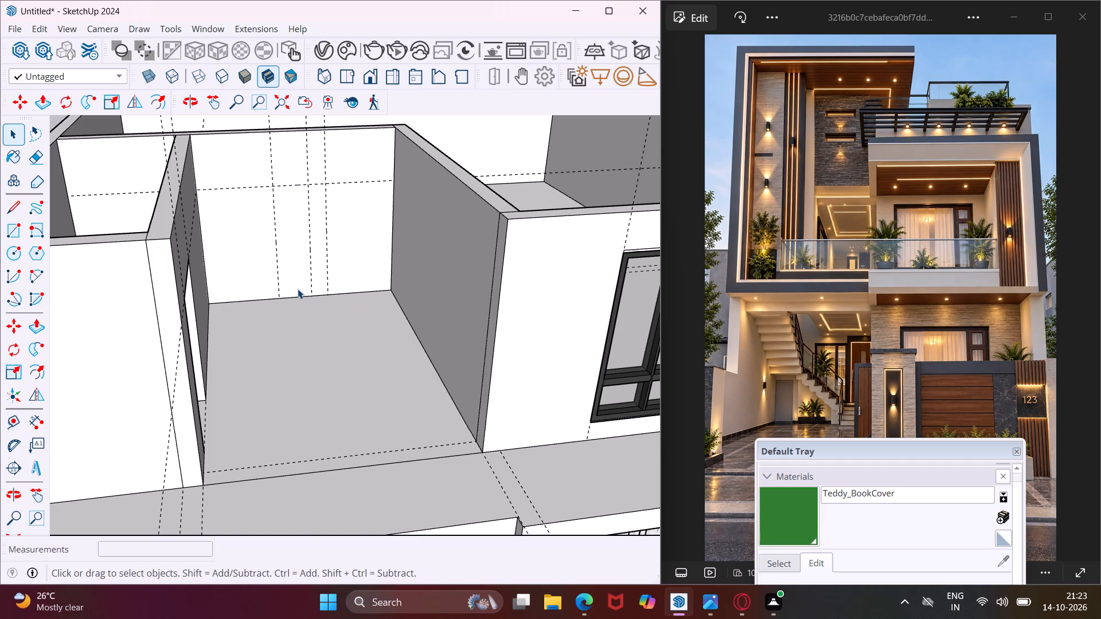
Draw a door rectangle 4' wide and about 7' high on the back wall, between the first vertical guide and the corner.
{"action": "middle_click_drag", "start_coordinate": [298, 289], "coordinate": [263, 250]}
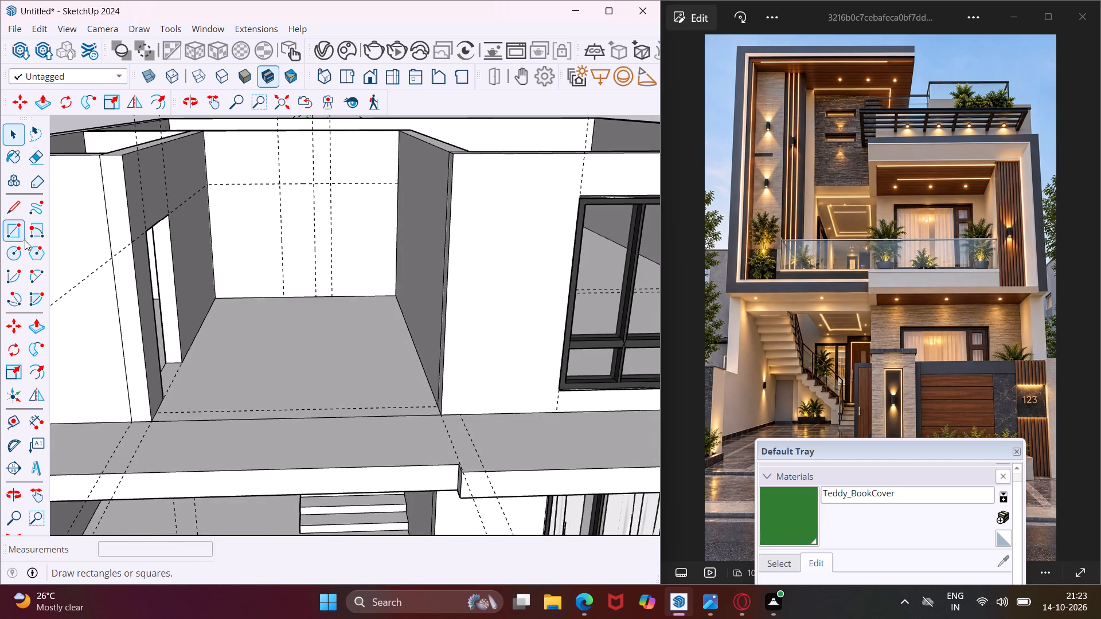
{"action": "left_click", "coordinate": [15, 233]}
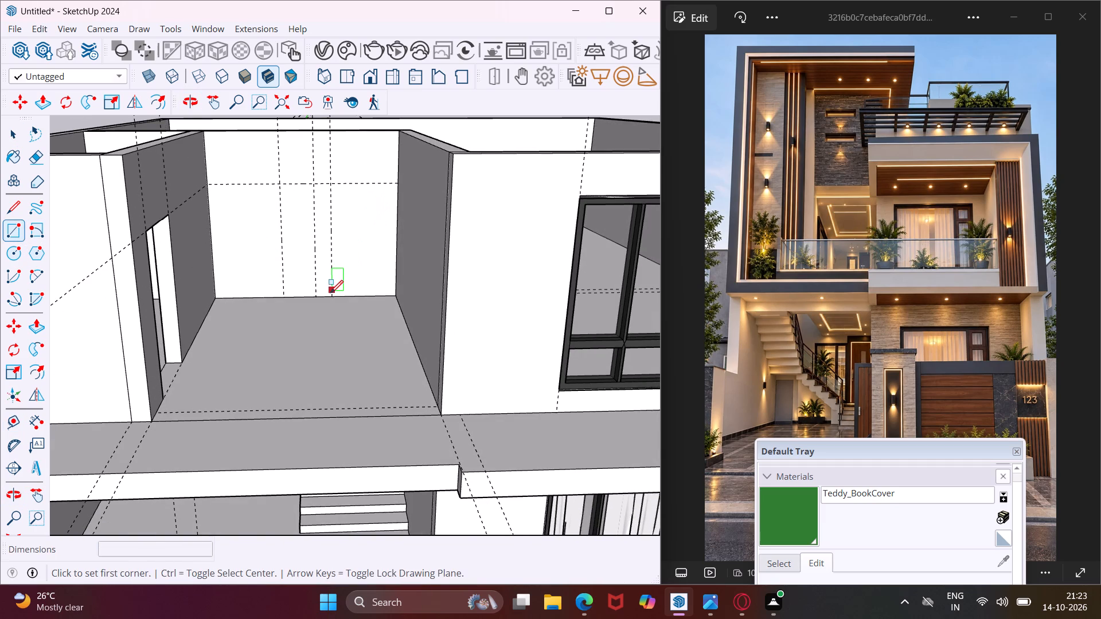
{"action": "left_click", "coordinate": [330, 296]}
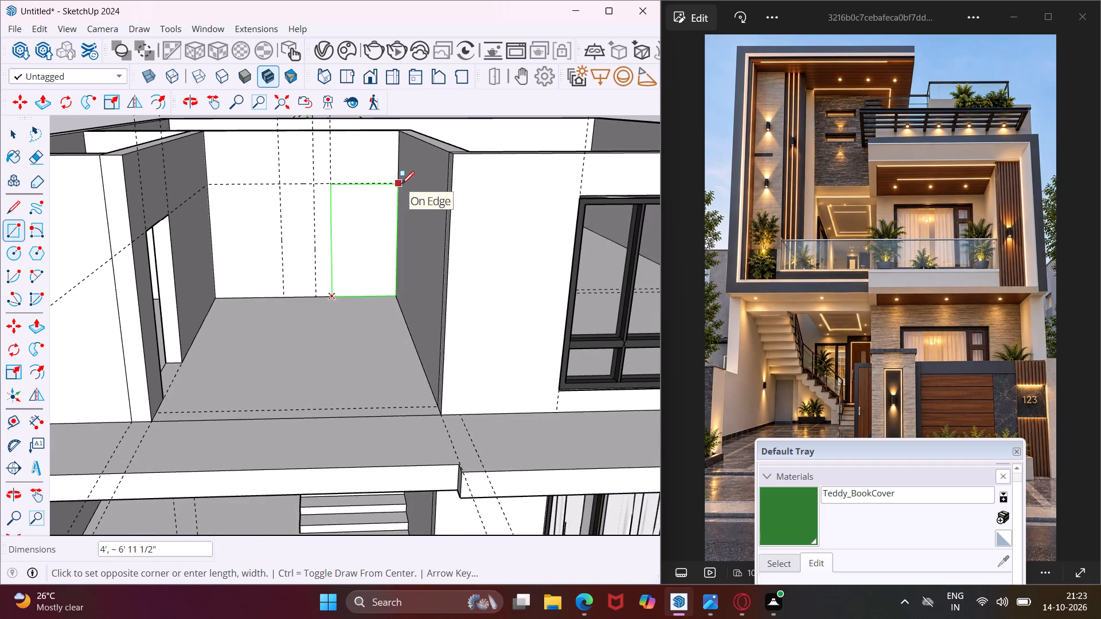
{"action": "left_click", "coordinate": [399, 182]}
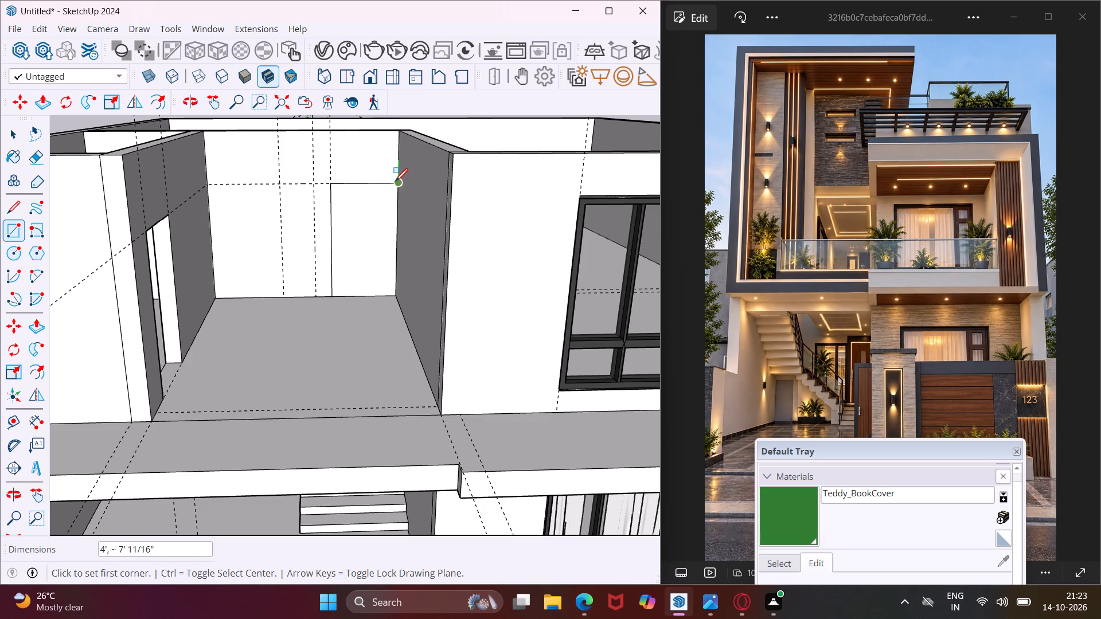
{"action": "key", "text": "Escape"}
{"action": "key", "text": "space"}
{"action": "key", "text": "space"}
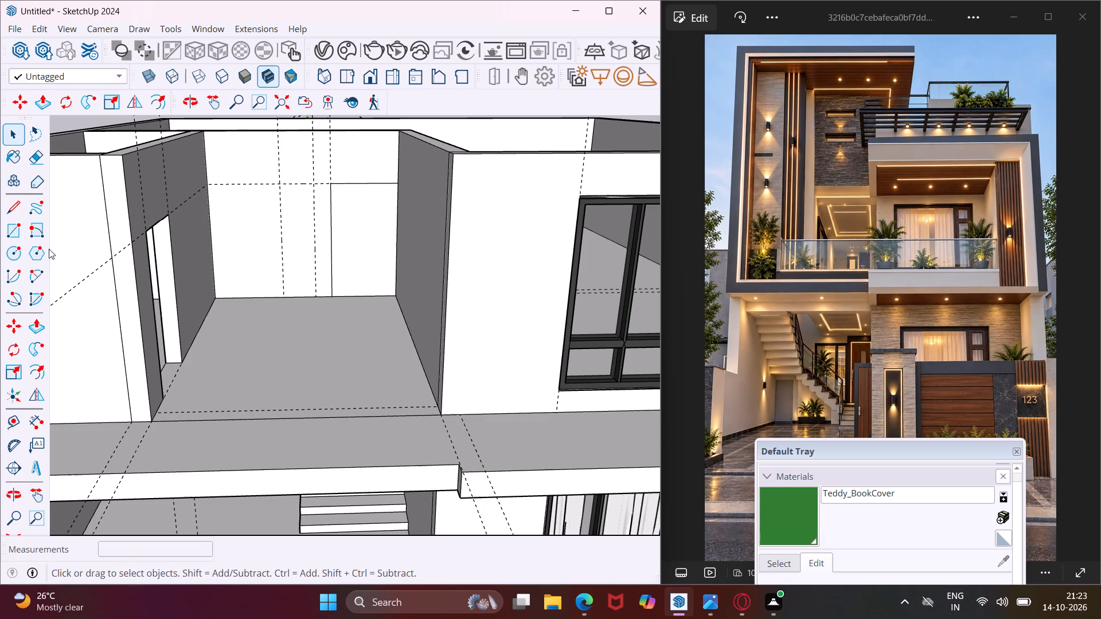
Draw a window rectangle 2' wide and about 3' 5" high below the horizontal guide, between the 2'-spaced vertical guides on the back wall.
{"action": "left_click", "coordinate": [14, 231]}
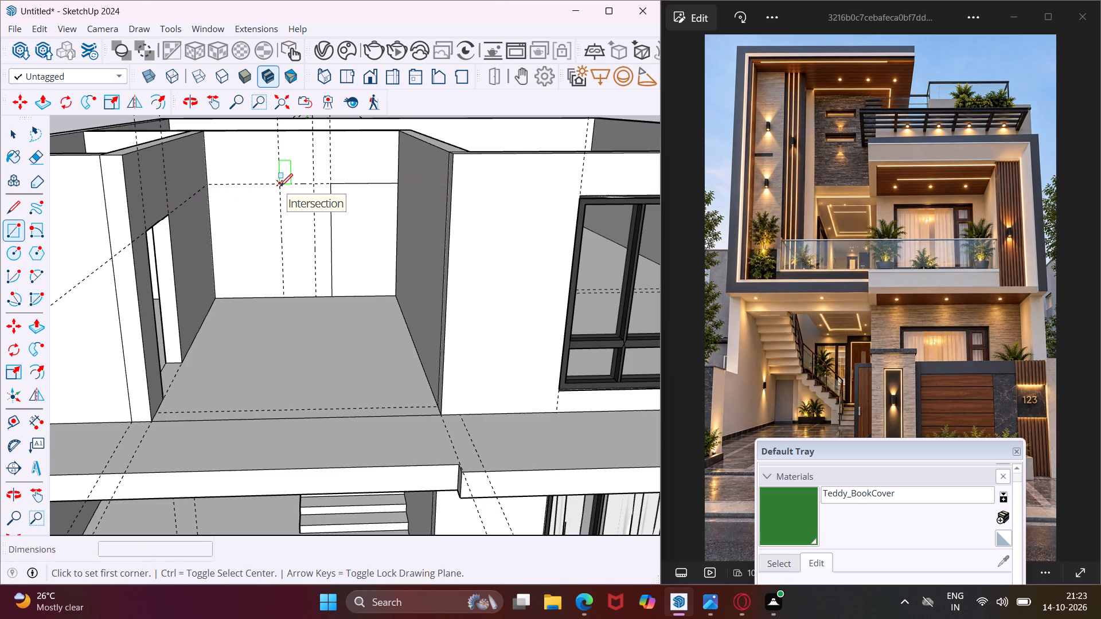
{"action": "scroll", "coordinate": [280, 186], "scroll_direction": "up", "scroll_amount": 4}
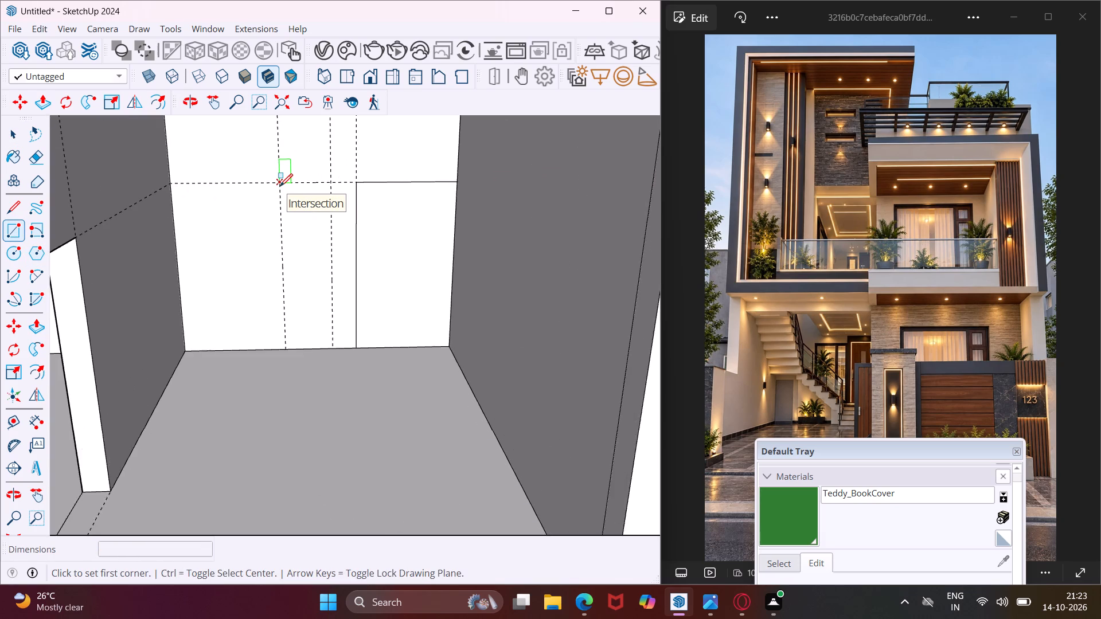
{"action": "scroll", "coordinate": [280, 186], "scroll_direction": "up", "scroll_amount": 4}
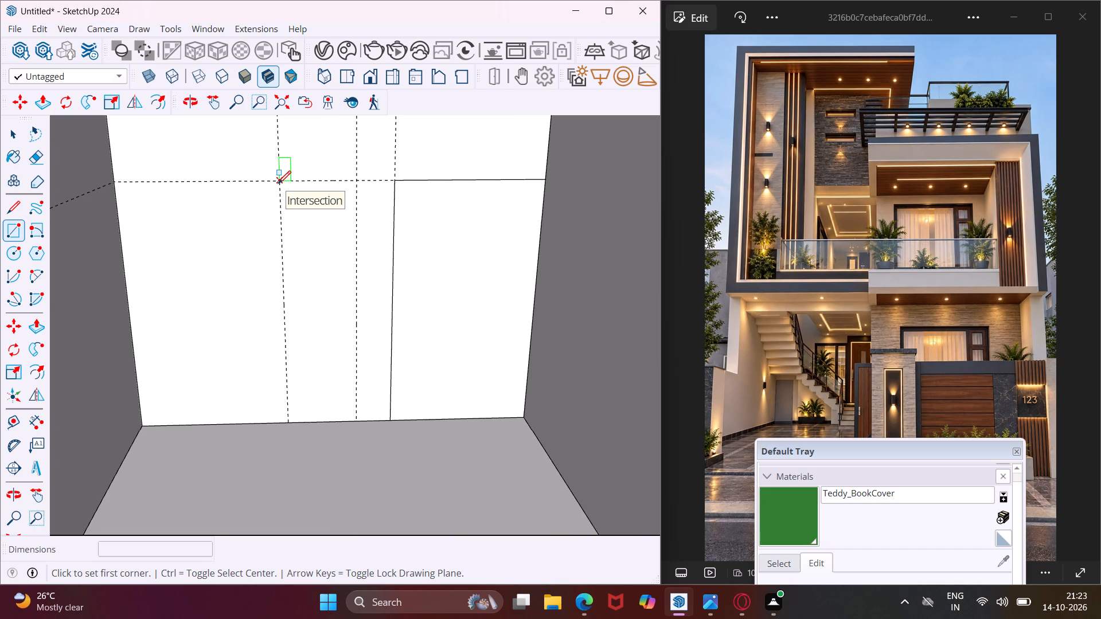
{"action": "left_click", "coordinate": [278, 183]}
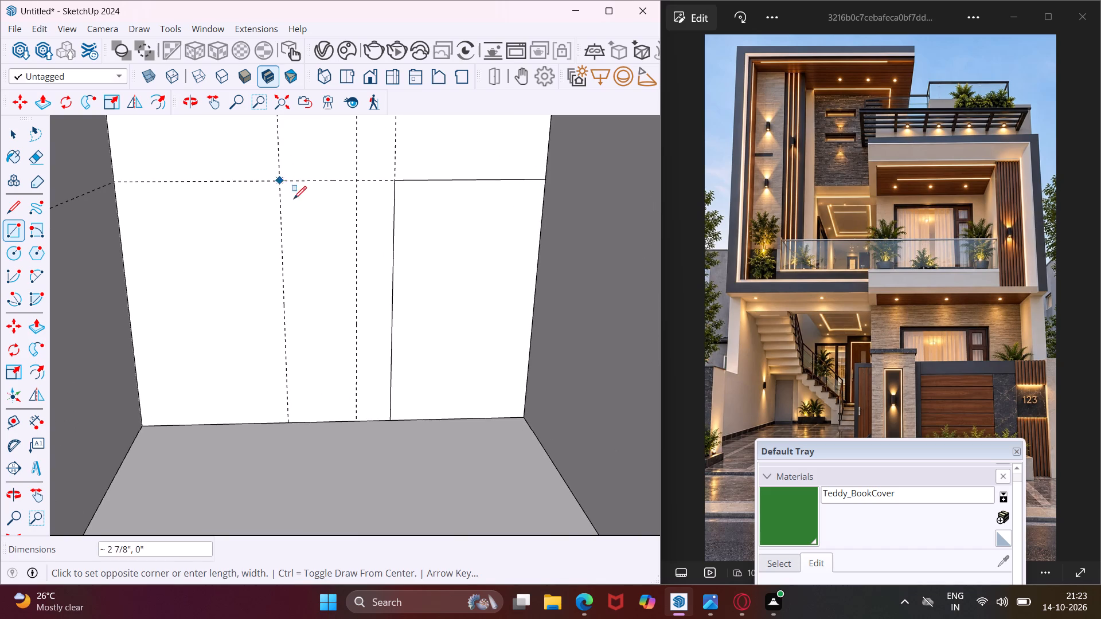
{"action": "left_click", "coordinate": [356, 305]}
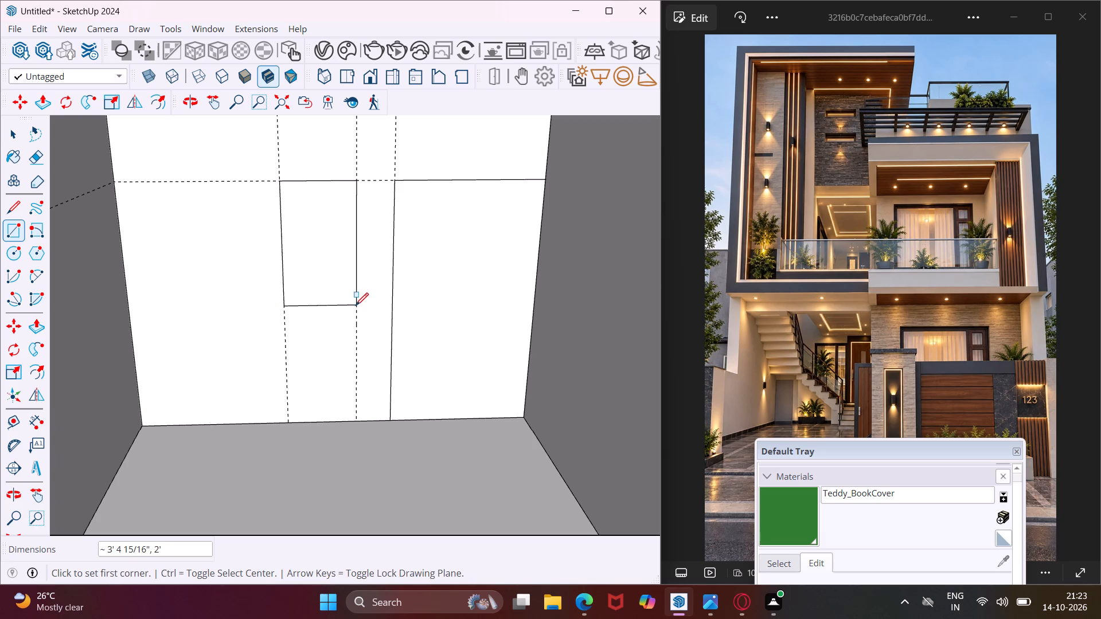
{"action": "key", "text": "Escape"}
{"action": "key", "text": "space"}
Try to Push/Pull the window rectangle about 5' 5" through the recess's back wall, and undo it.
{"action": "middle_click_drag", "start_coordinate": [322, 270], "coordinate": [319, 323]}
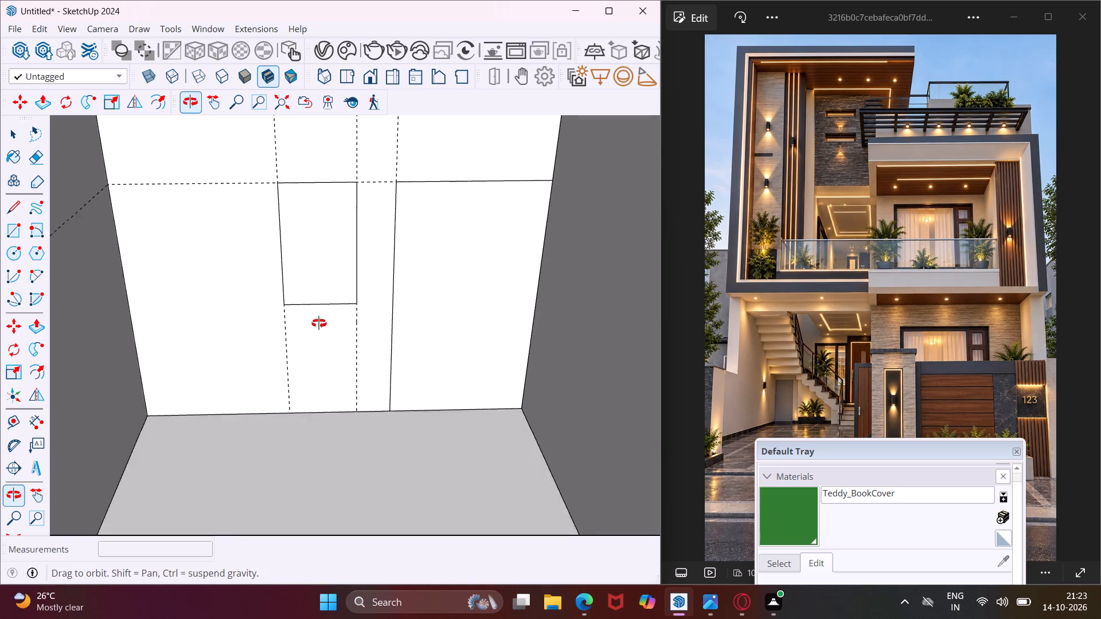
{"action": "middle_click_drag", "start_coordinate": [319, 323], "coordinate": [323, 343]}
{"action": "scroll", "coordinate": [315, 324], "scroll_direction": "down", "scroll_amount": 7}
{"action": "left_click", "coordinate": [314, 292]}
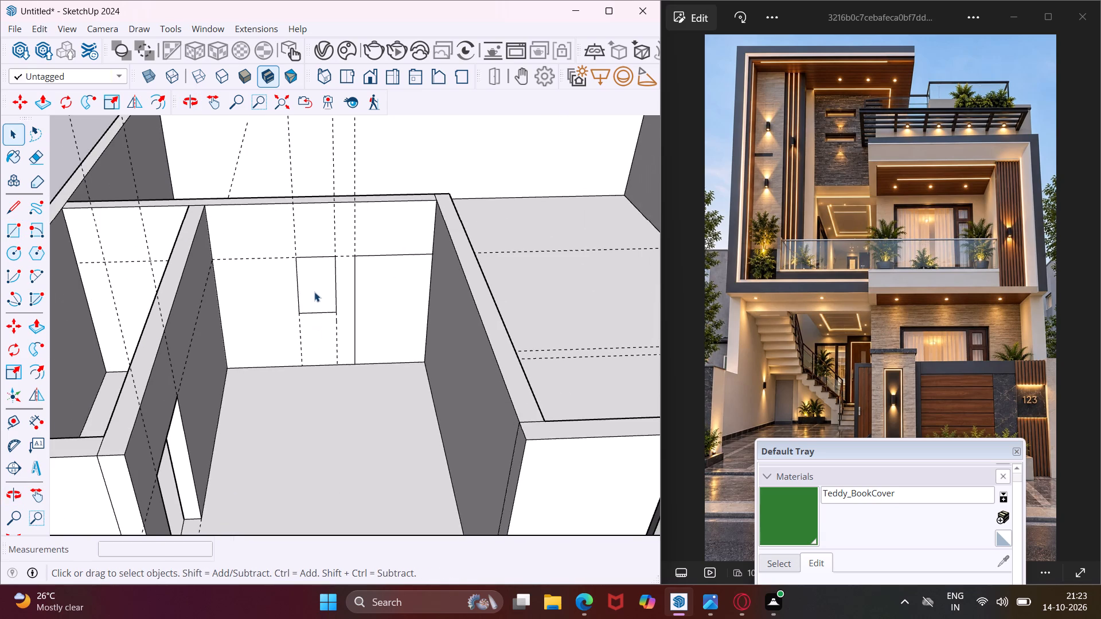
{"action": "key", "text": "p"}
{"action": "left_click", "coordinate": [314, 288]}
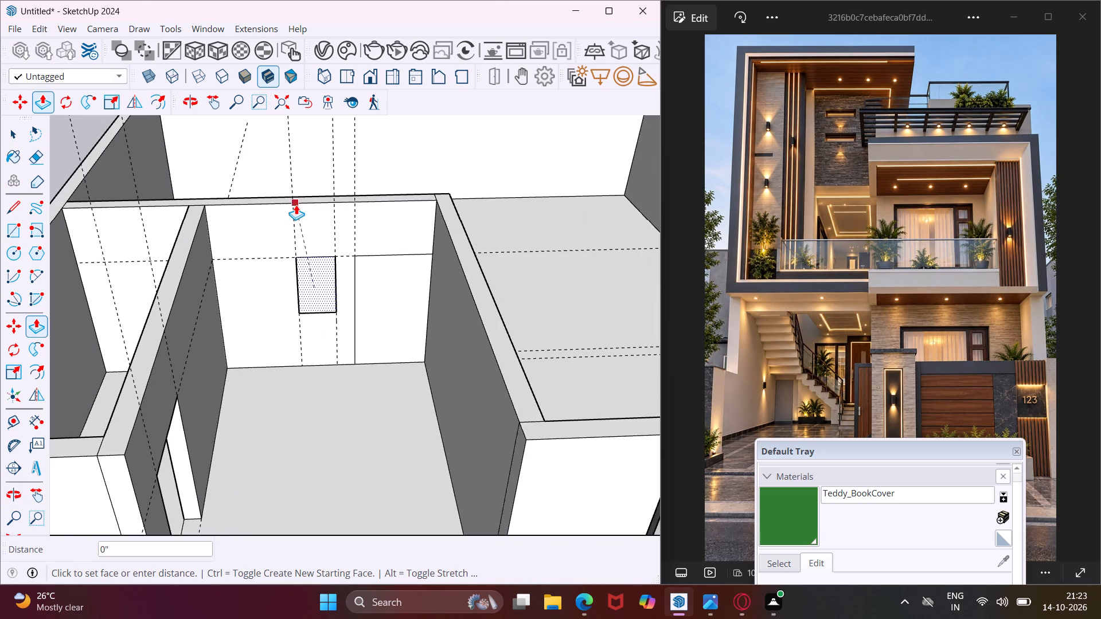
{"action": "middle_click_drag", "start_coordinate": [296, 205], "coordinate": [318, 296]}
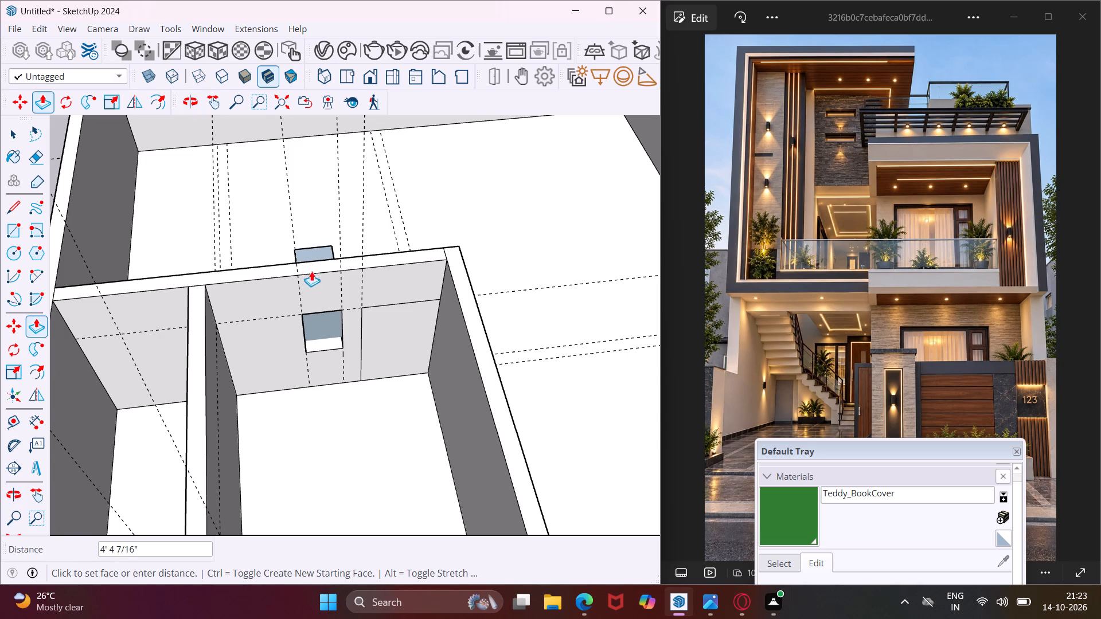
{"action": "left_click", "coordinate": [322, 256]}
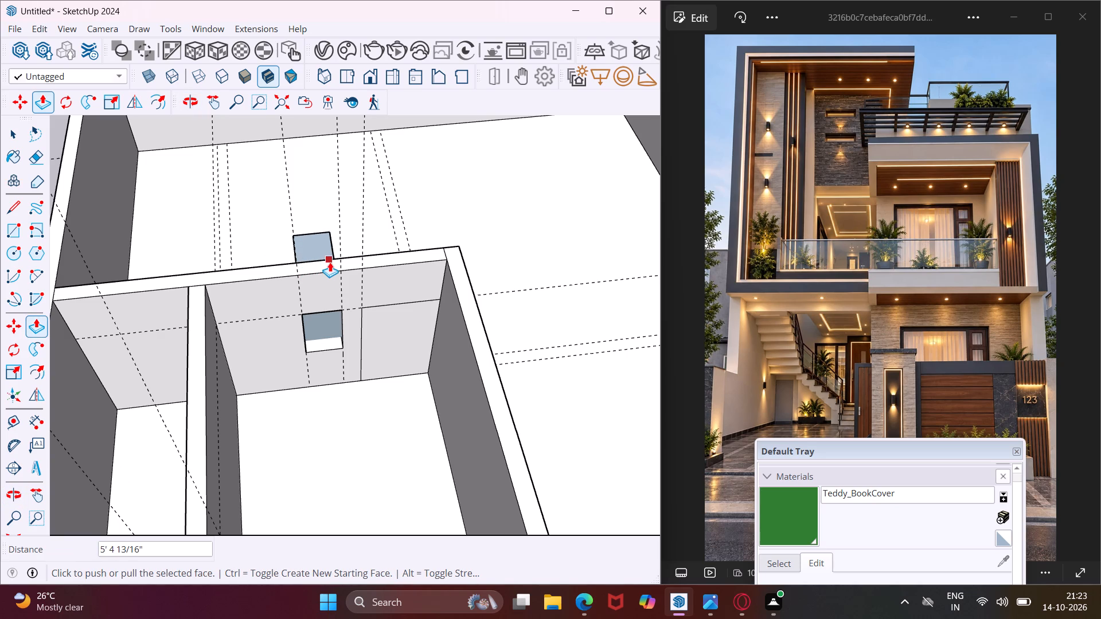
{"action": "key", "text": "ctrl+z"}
Push/Pull the window rectangle 9" through the recess's back wall to cut the window opening.
{"action": "left_click", "coordinate": [324, 311]}
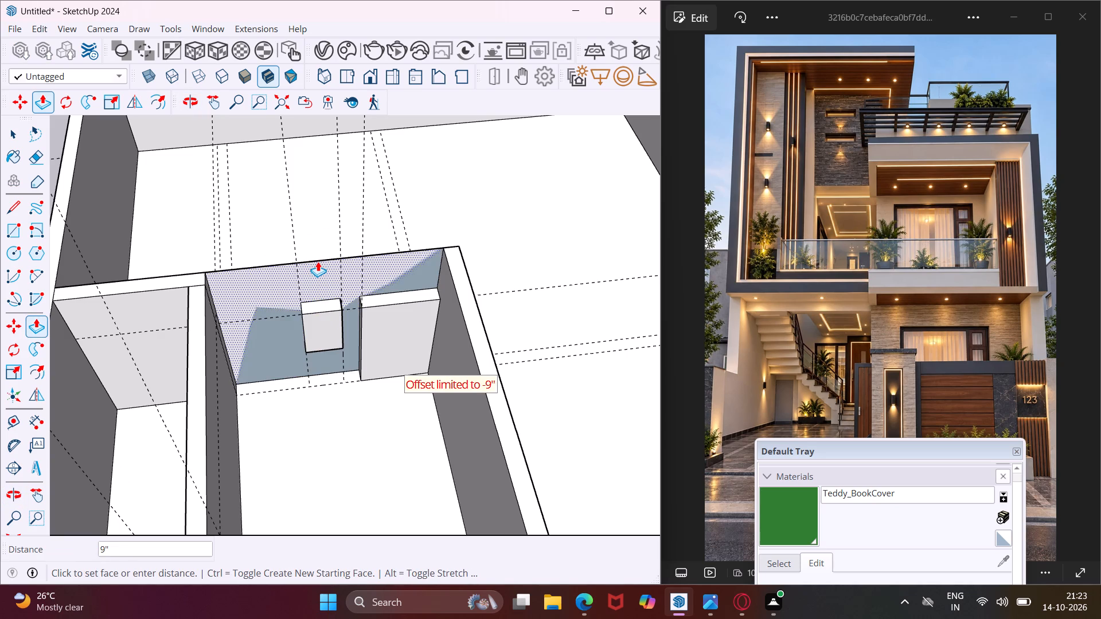
{"action": "key", "text": "Escape"}
{"action": "left_click", "coordinate": [317, 322]}
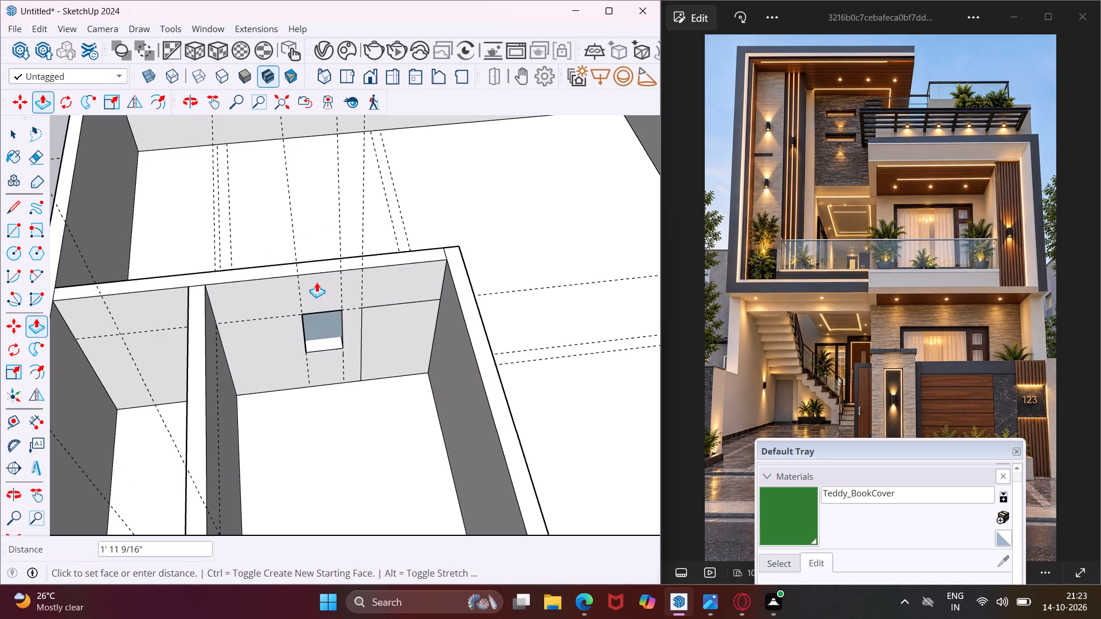
{"action": "middle_click_drag", "start_coordinate": [315, 264], "coordinate": [331, 311]}
{"action": "left_click", "coordinate": [323, 302]}
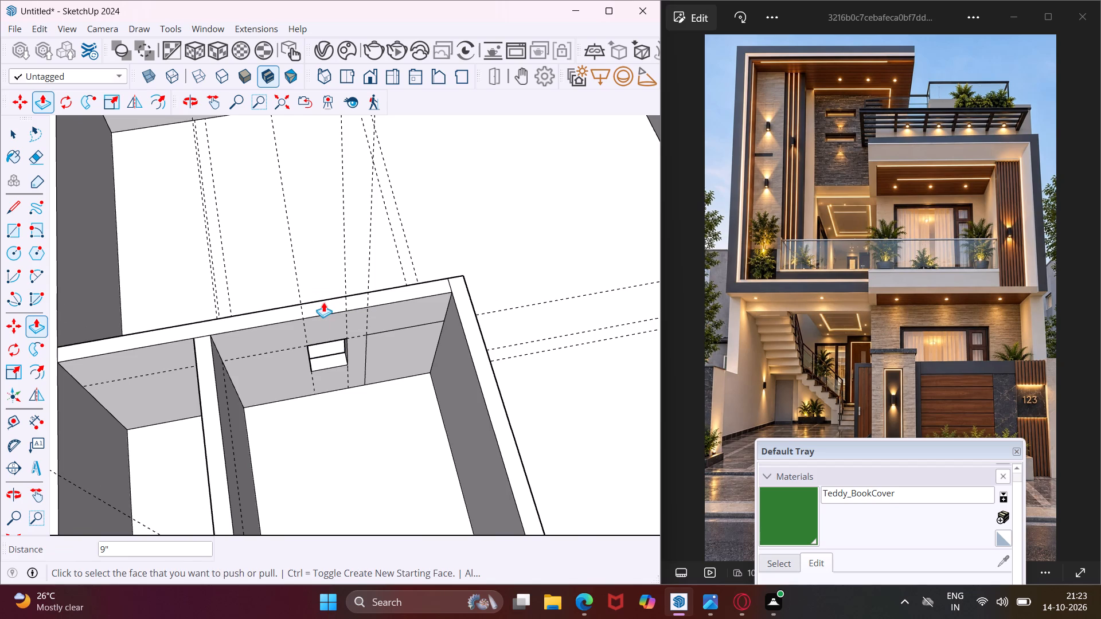
Push/Pull the door rectangle 9" through the recess's back wall to cut the door opening.
{"action": "left_click", "coordinate": [386, 352]}
{"action": "left_click", "coordinate": [388, 285]}
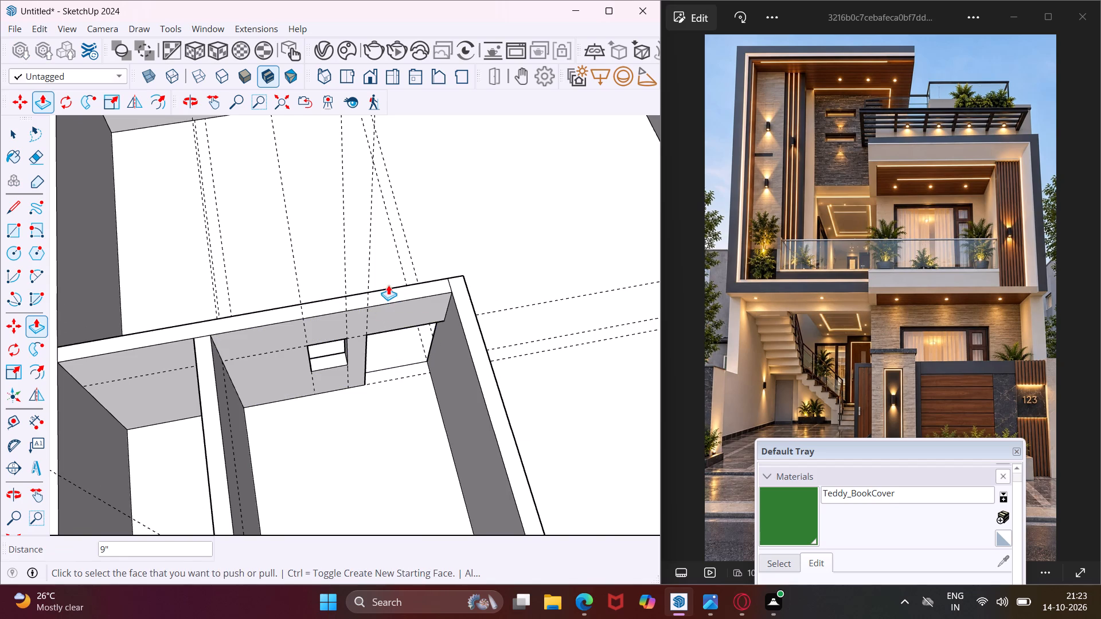
{"action": "middle_click_drag", "start_coordinate": [380, 338], "coordinate": [342, 187]}
{"action": "scroll", "coordinate": [380, 338], "scroll_direction": "up", "scroll_amount": 1}
{"action": "key", "text": "Escape"}
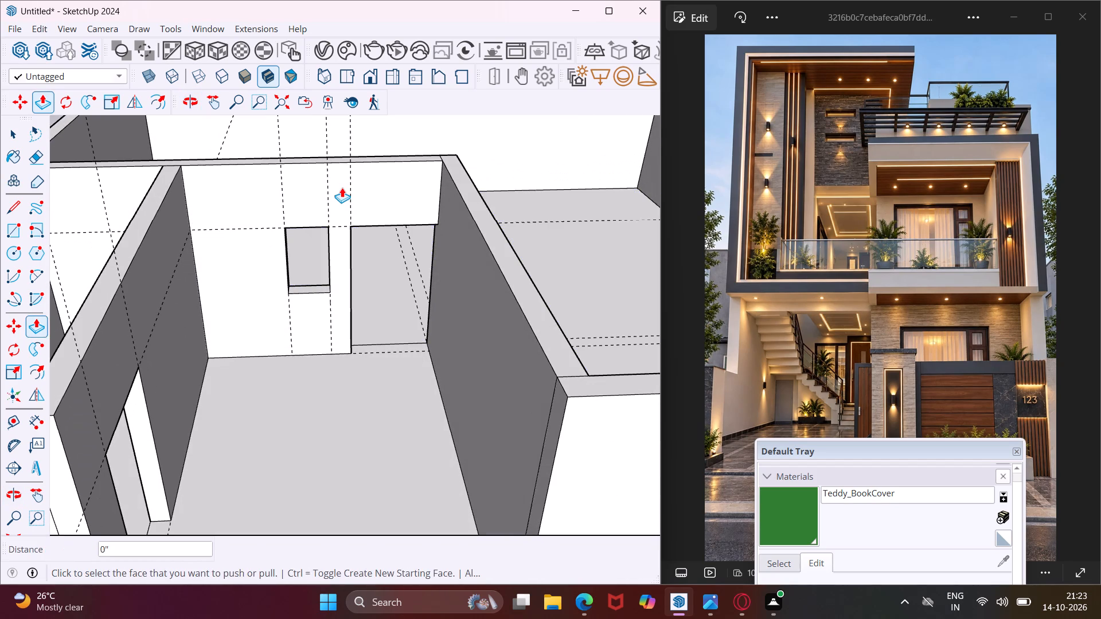
{"action": "key", "text": "space"}
In the Chaos Cosmos browser, find the narrow two-pane Window 82-25 and import it into the model.
{"action": "scroll", "coordinate": [342, 195], "scroll_direction": "down", "scroll_amount": 4}
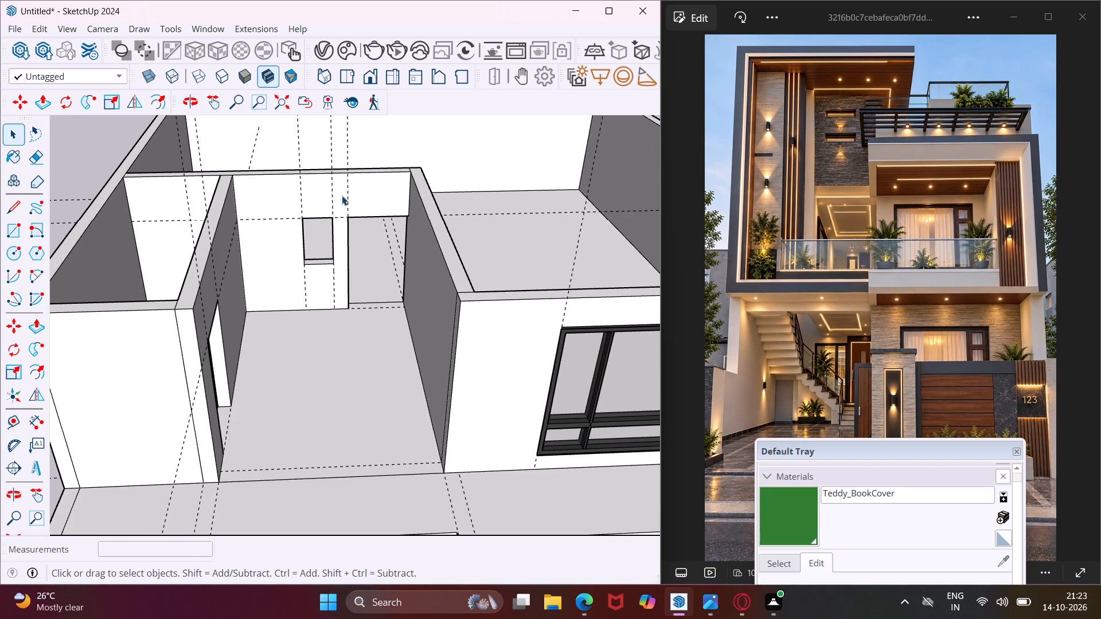
{"action": "middle_click_drag", "start_coordinate": [342, 195], "coordinate": [309, 160]}
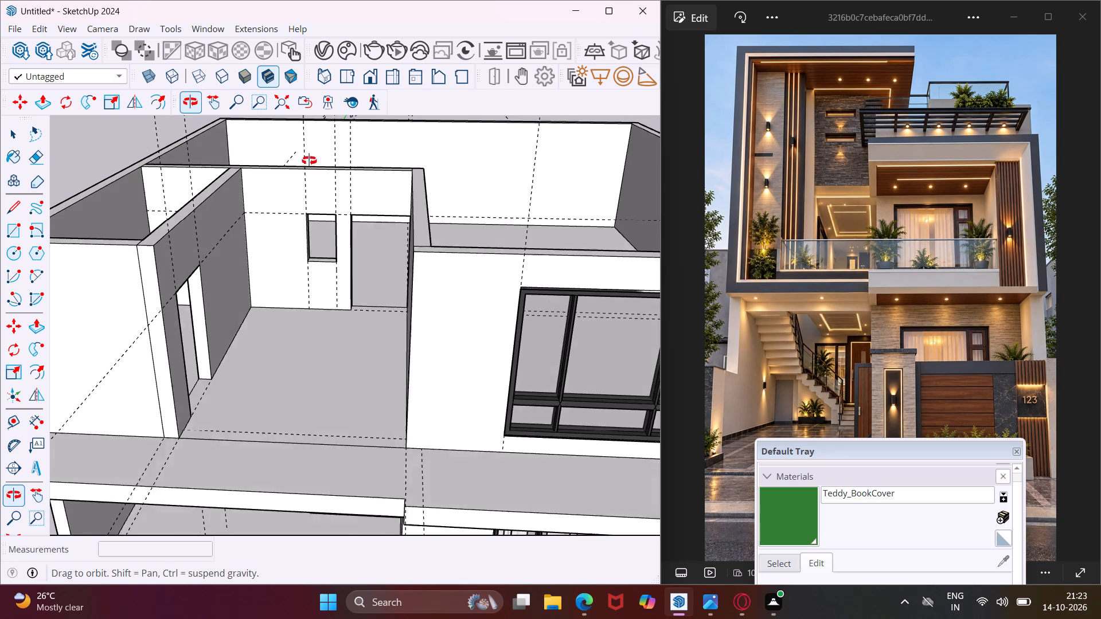
{"action": "middle_click_drag", "start_coordinate": [309, 160], "coordinate": [328, 147]}
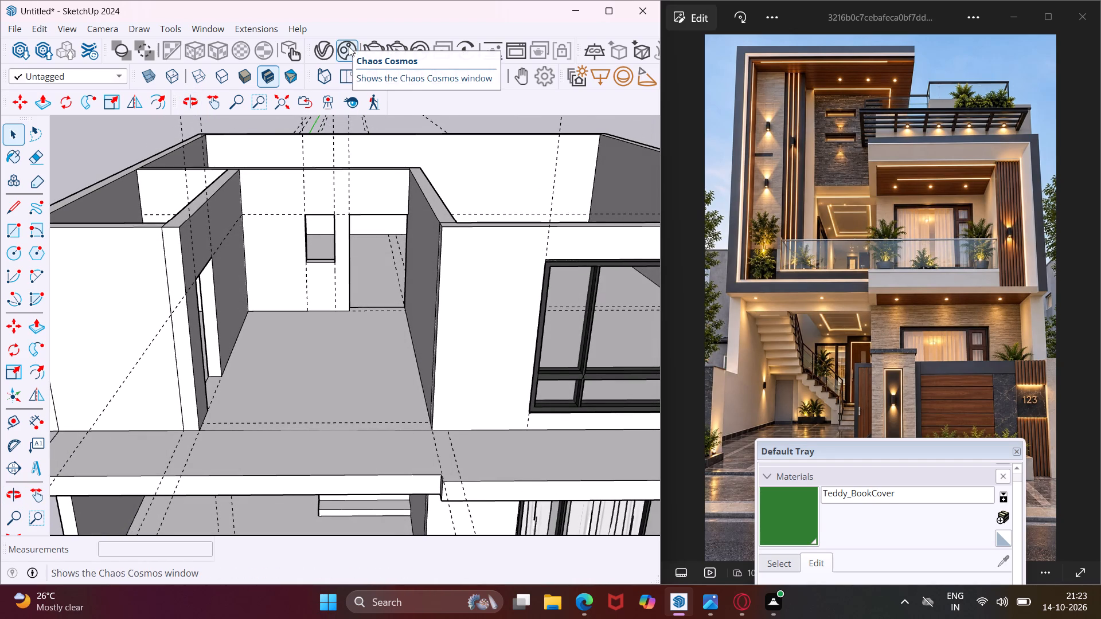
{"action": "left_click", "coordinate": [349, 46]}
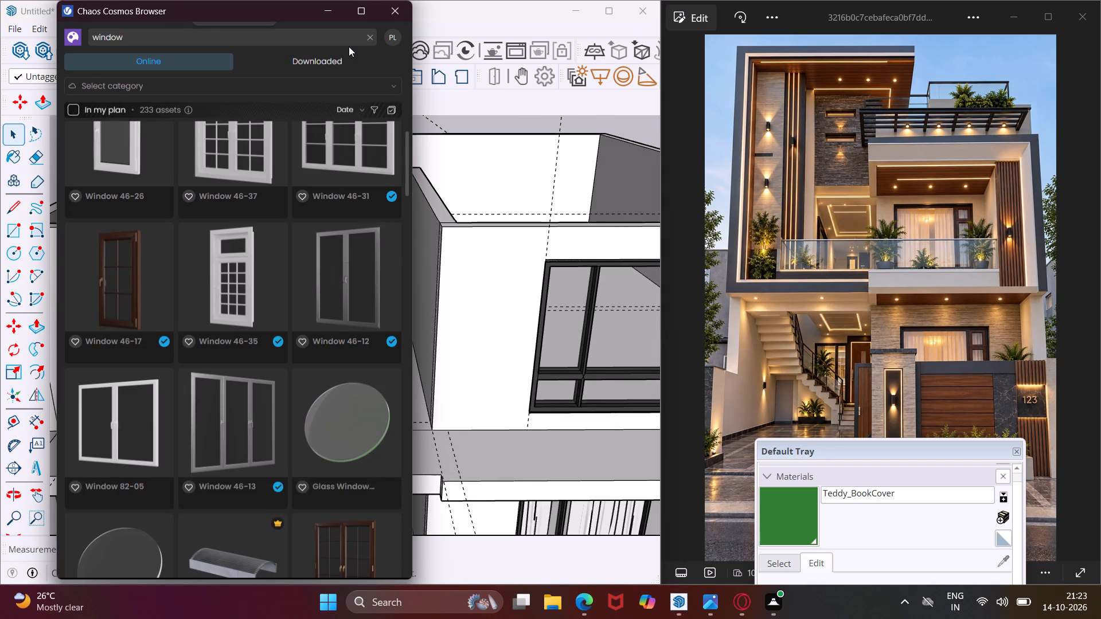
{"action": "scroll", "coordinate": [228, 288], "scroll_direction": "down", "scroll_amount": 2}
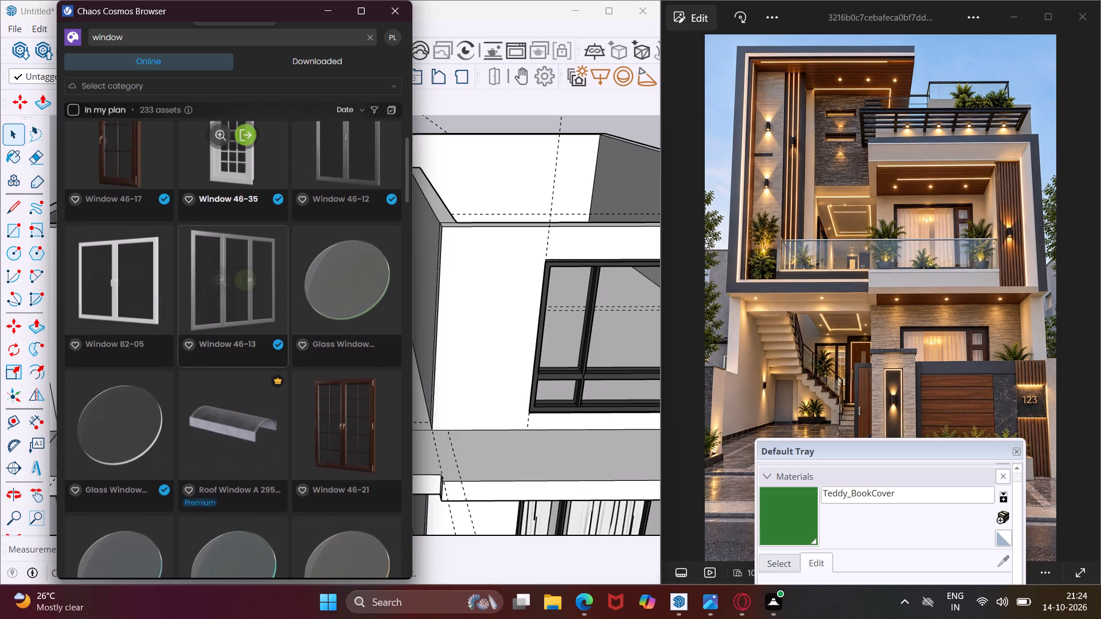
{"action": "scroll", "coordinate": [228, 288], "scroll_direction": "up", "scroll_amount": 3}
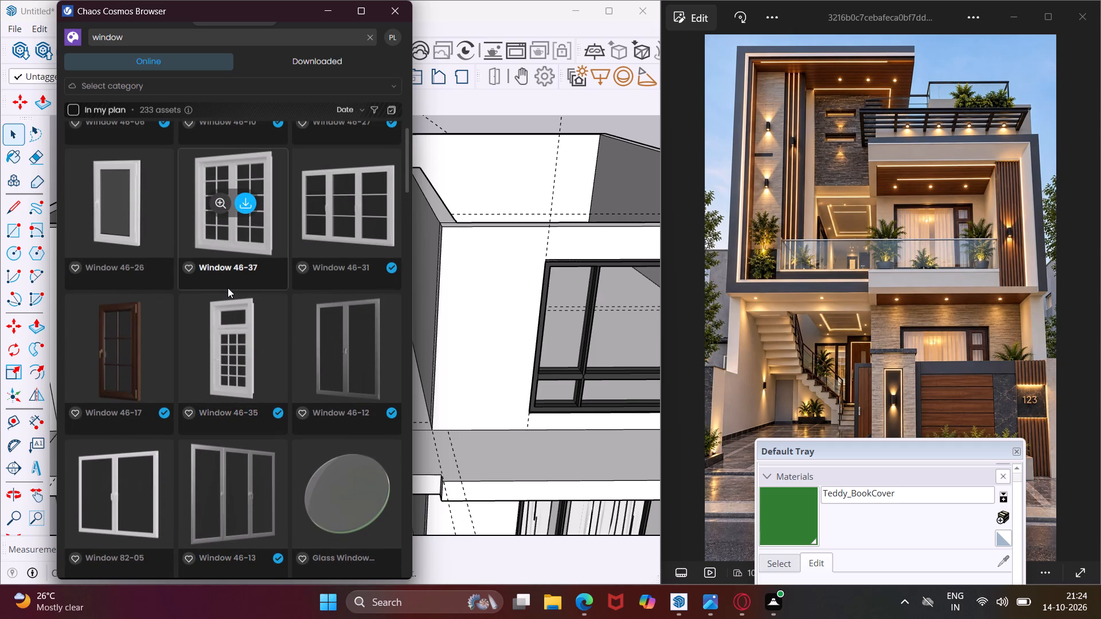
{"action": "scroll", "coordinate": [228, 288], "scroll_direction": "up", "scroll_amount": 3}
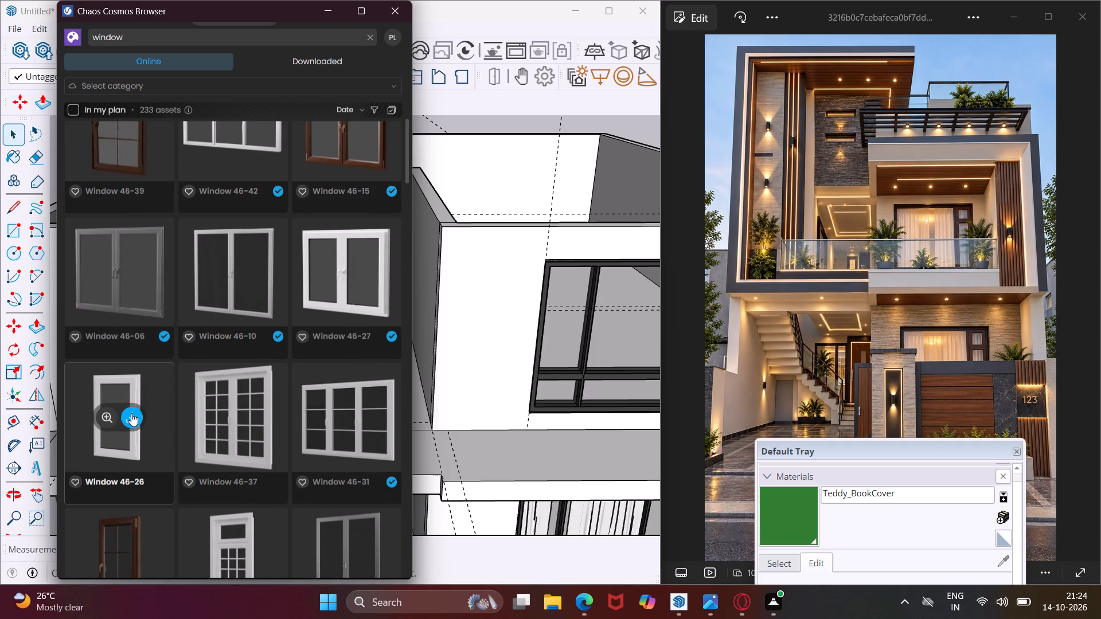
{"action": "scroll", "coordinate": [137, 412], "scroll_direction": "up", "scroll_amount": 3}
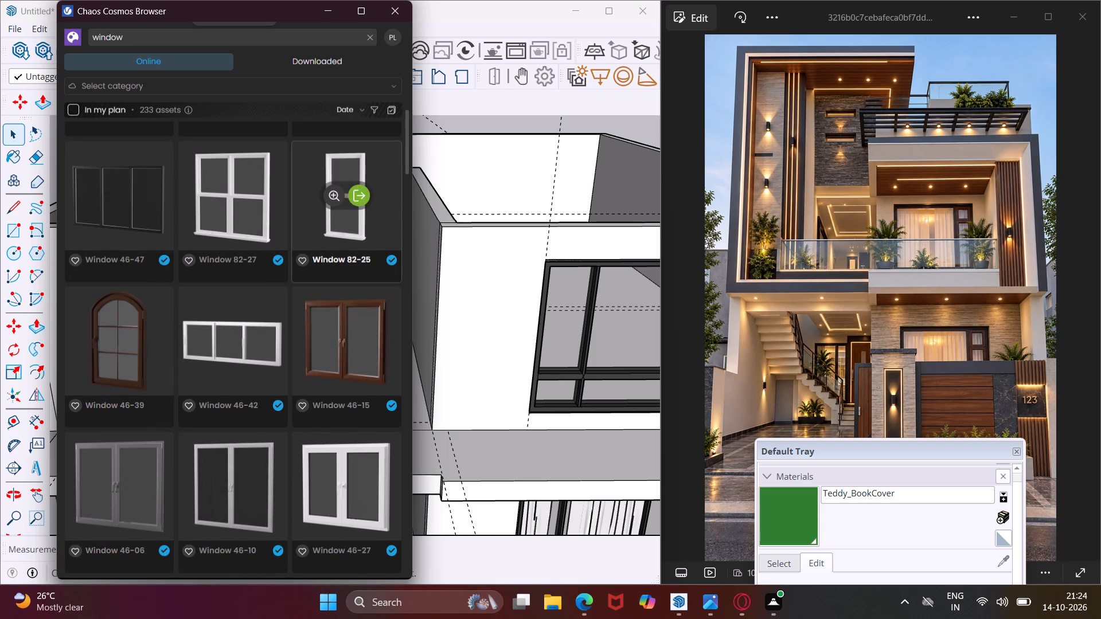
{"action": "left_click", "coordinate": [357, 195]}
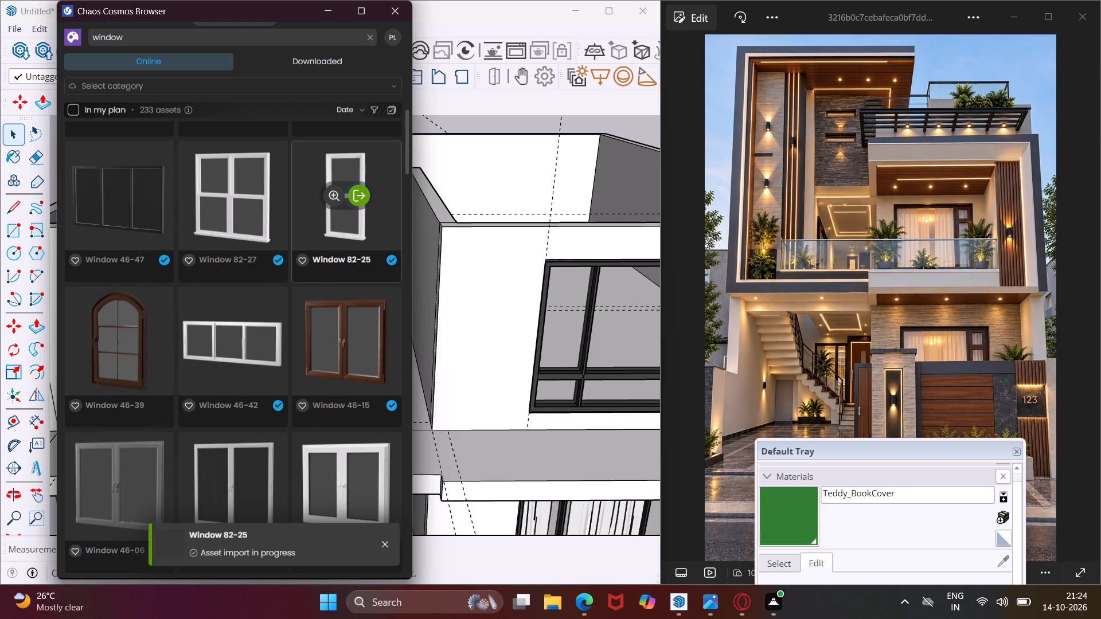
Place the imported Window 82-25 on the recess floor, in front of the back wall's window opening.
{"action": "scroll", "coordinate": [325, 264], "scroll_direction": "up", "scroll_amount": 3}
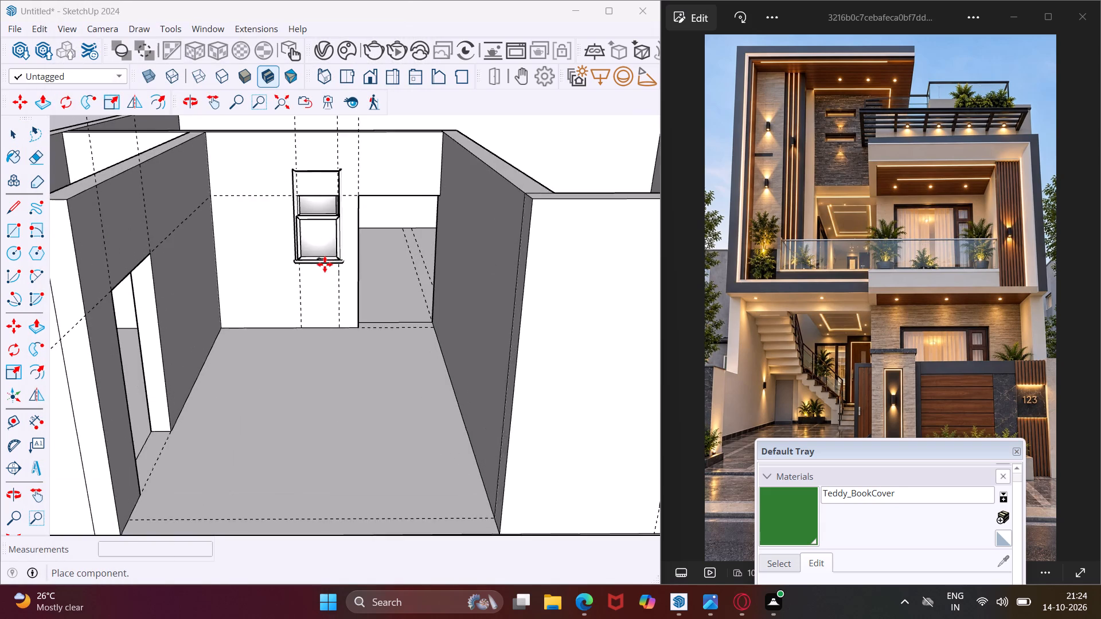
{"action": "scroll", "coordinate": [325, 264], "scroll_direction": "up", "scroll_amount": 6}
{"action": "middle_click_drag", "start_coordinate": [325, 264], "coordinate": [327, 238]}
{"action": "scroll", "coordinate": [325, 303], "scroll_direction": "down", "scroll_amount": 1}
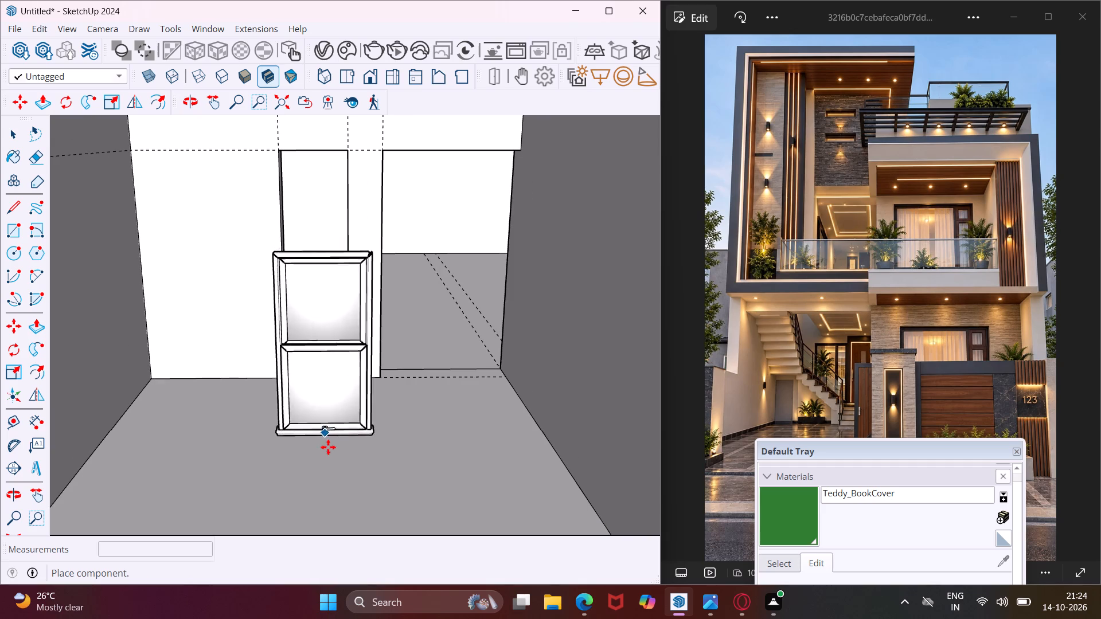
{"action": "left_click", "coordinate": [330, 453]}
{"action": "key", "text": "Escape"}
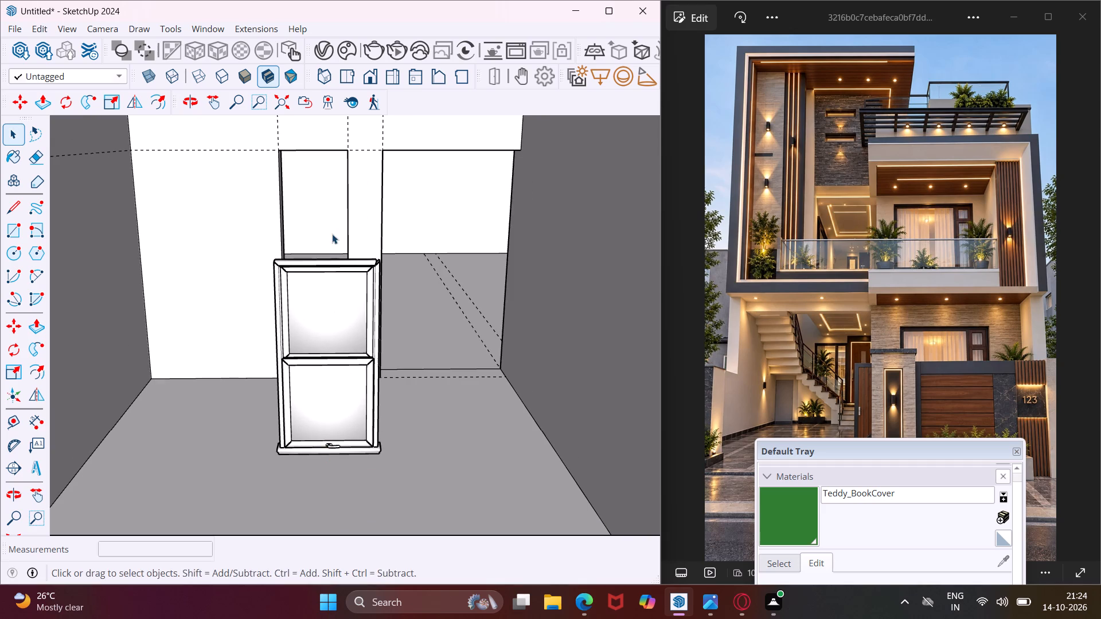
Push/Pull the sill face of the back wall's window opening down by 11" to make the opening taller.
{"action": "middle_click_drag", "start_coordinate": [332, 245], "coordinate": [327, 320]}
{"action": "scroll", "coordinate": [327, 320], "scroll_direction": "up", "scroll_amount": 3}
{"action": "key", "text": "Escape"}
{"action": "key", "text": "space"}
{"action": "scroll", "coordinate": [324, 334], "scroll_direction": "up", "scroll_amount": 4}
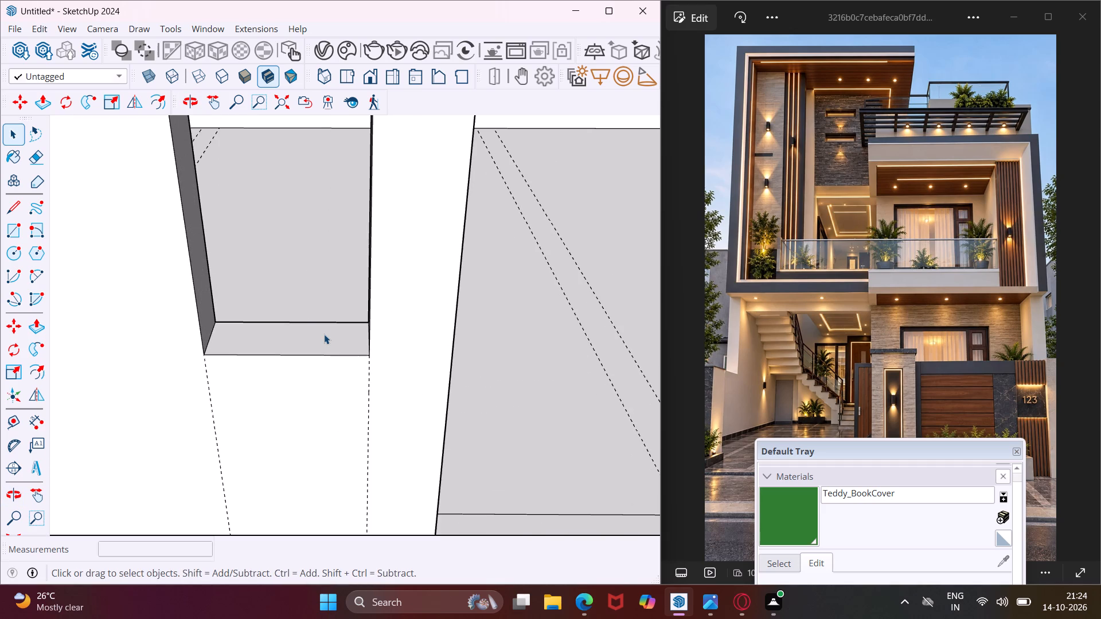
{"action": "left_click", "coordinate": [324, 343]}
{"action": "key", "text": "p"}
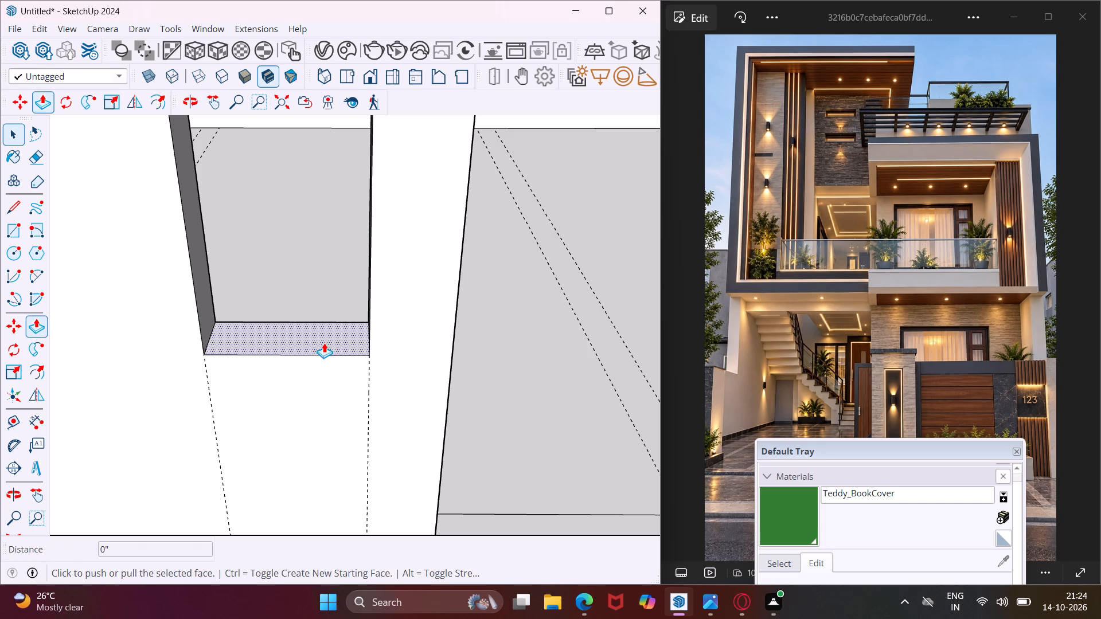
{"action": "left_click", "coordinate": [324, 343]}
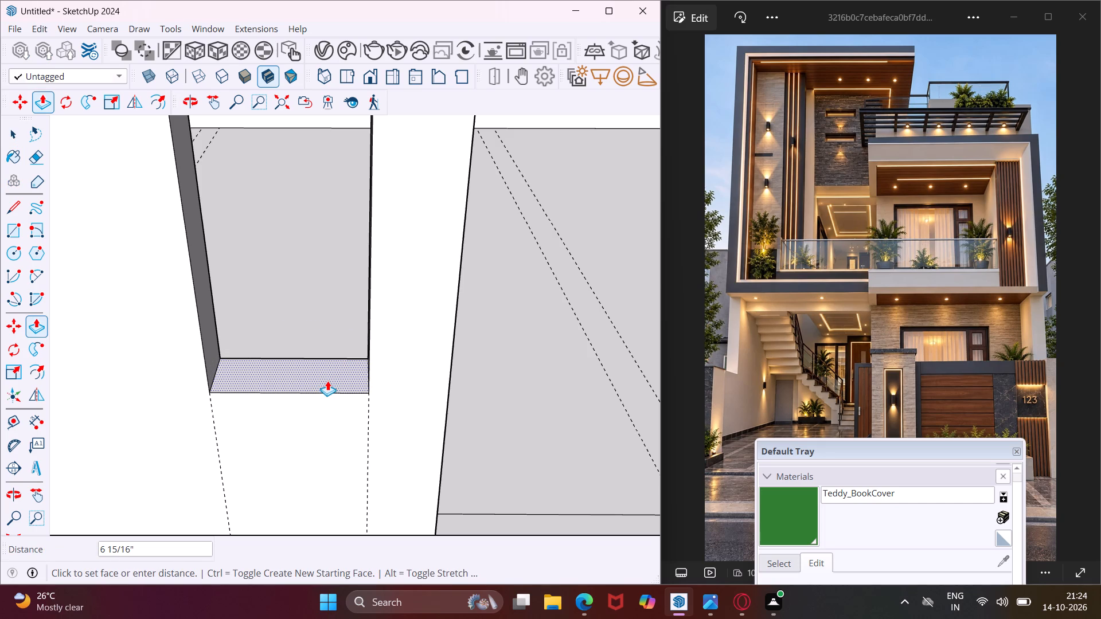
{"action": "left_click", "coordinate": [327, 401]}
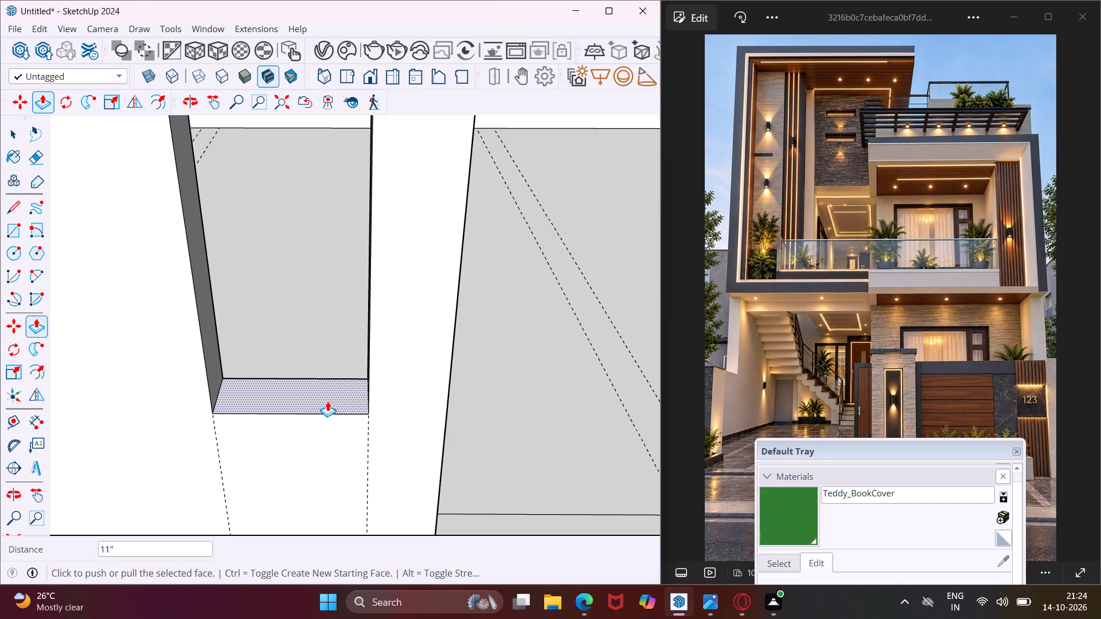
{"action": "key", "text": "Escape"}
{"action": "key", "text": "space"}
Move the window from the floor by its upper corner, about 5' 10", to the opening's upper corner nearest the door.
{"action": "scroll", "coordinate": [321, 405], "scroll_direction": "down", "scroll_amount": 5}
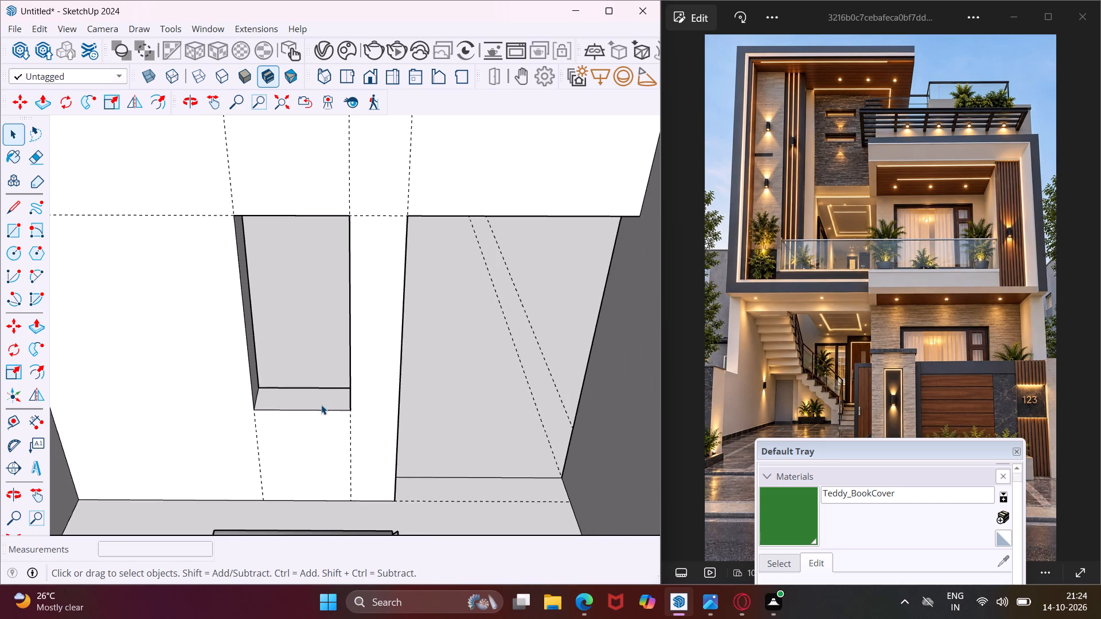
{"action": "scroll", "coordinate": [320, 406], "scroll_direction": "down", "scroll_amount": 4}
{"action": "left_click", "coordinate": [318, 487]}
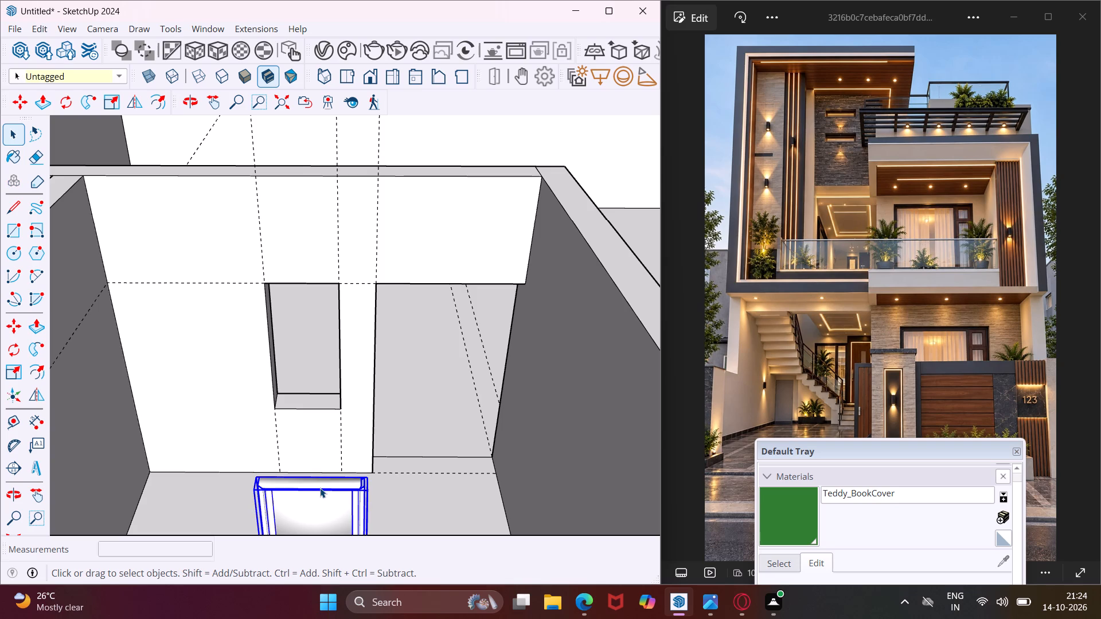
{"action": "key", "text": "m"}
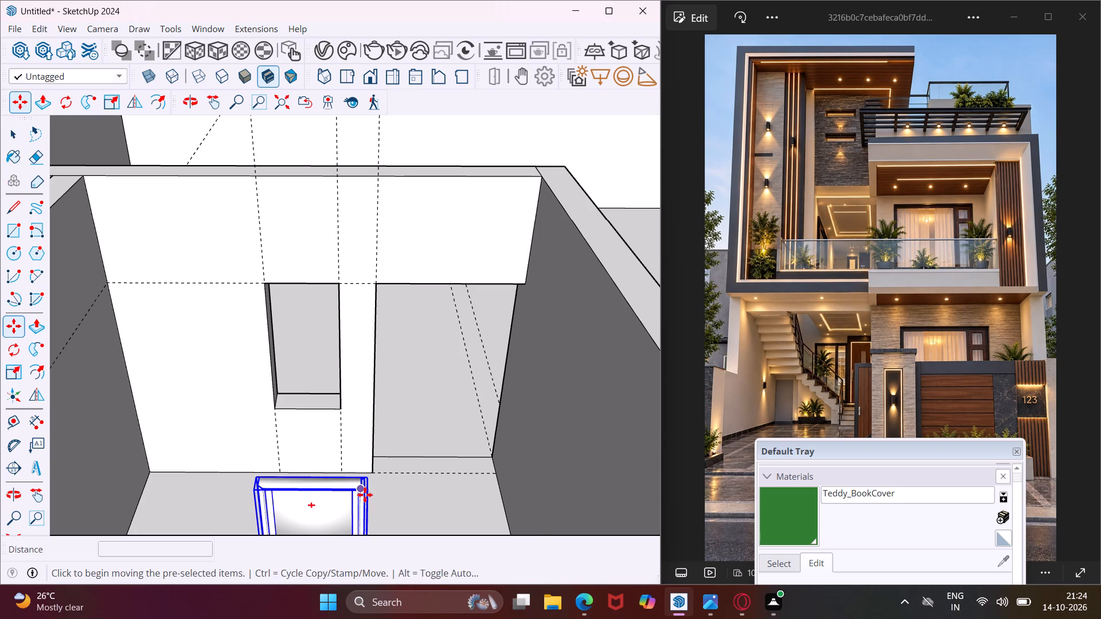
{"action": "scroll", "coordinate": [365, 495], "scroll_direction": "up", "scroll_amount": 6}
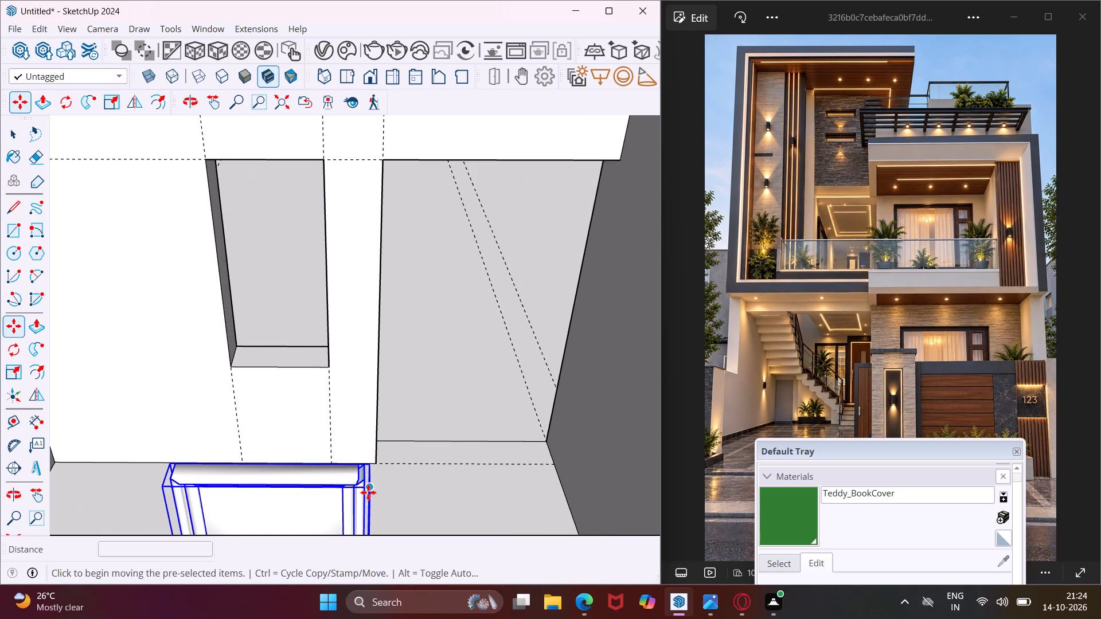
{"action": "left_click", "coordinate": [368, 492]}
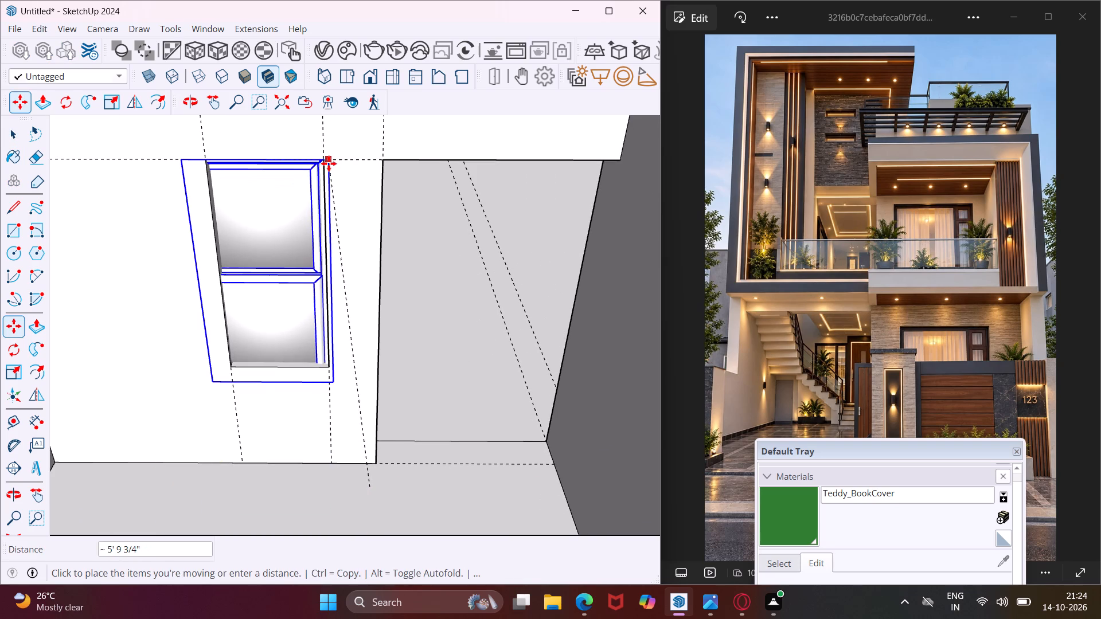
{"action": "left_click", "coordinate": [329, 163]}
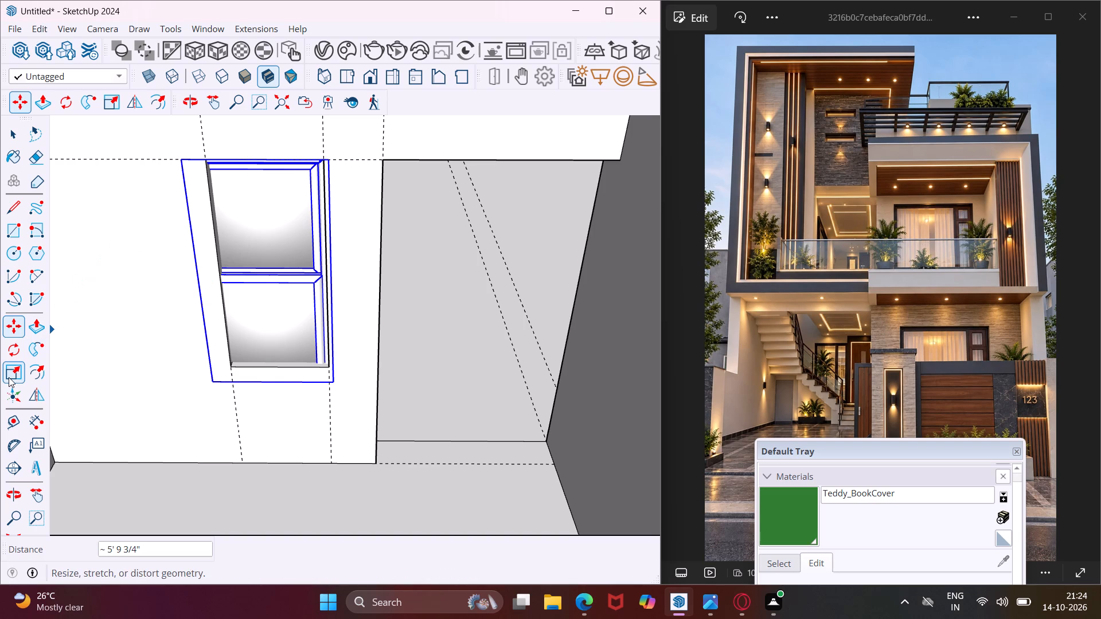
Scale the window's width by about 0.83 so its far side meets the opening's edge.
{"action": "left_click", "coordinate": [21, 369]}
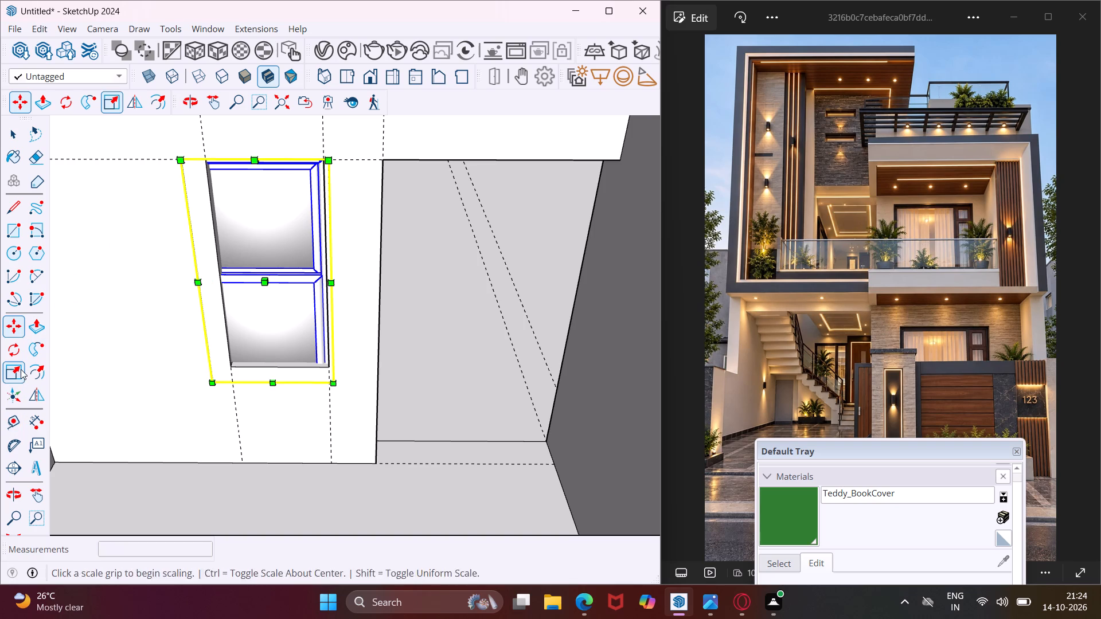
{"action": "scroll", "coordinate": [203, 274], "scroll_direction": "up", "scroll_amount": 2}
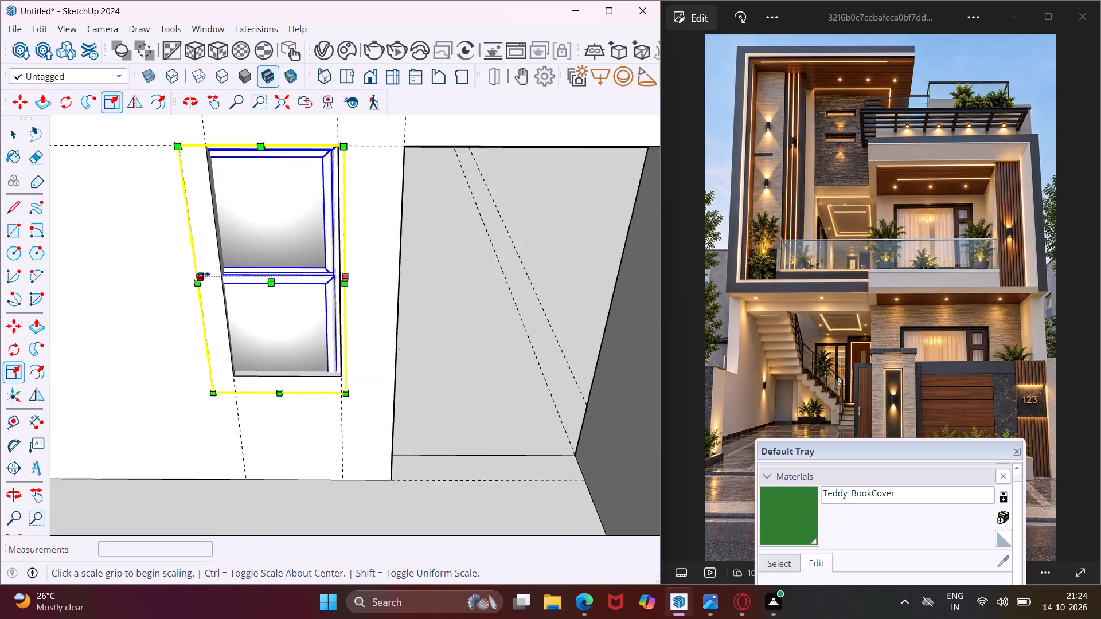
{"action": "scroll", "coordinate": [203, 274], "scroll_direction": "up", "scroll_amount": 1}
{"action": "left_click", "coordinate": [203, 274]}
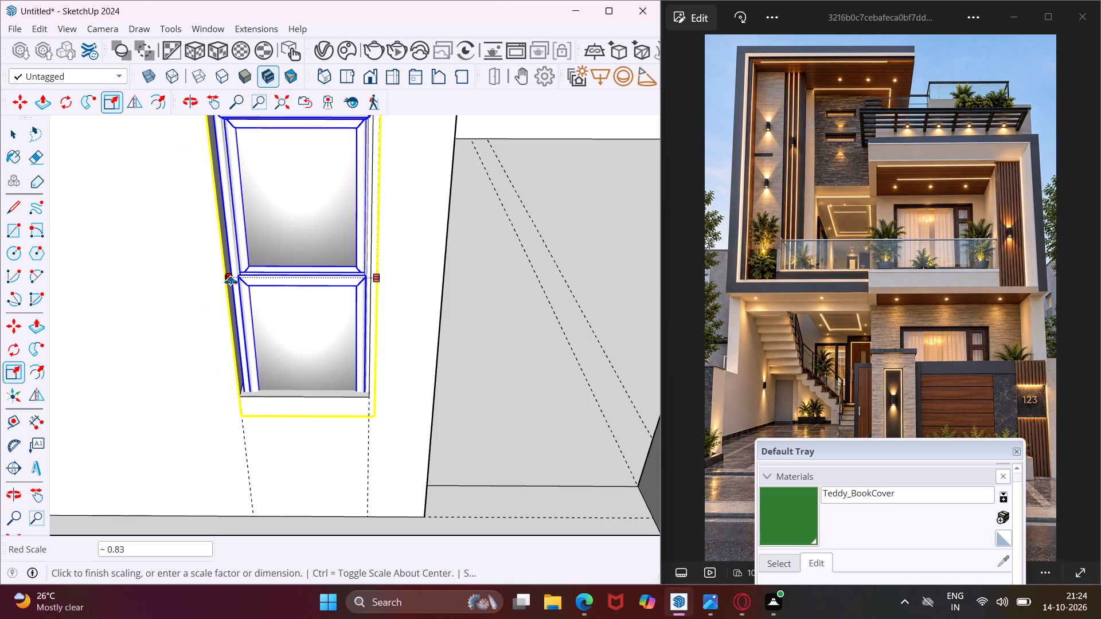
{"action": "left_click", "coordinate": [231, 282]}
Scale the window's height by about 0.93 from its bottom edge so it fits down to the opening's sill.
{"action": "scroll", "coordinate": [216, 295], "scroll_direction": "down", "scroll_amount": 3}
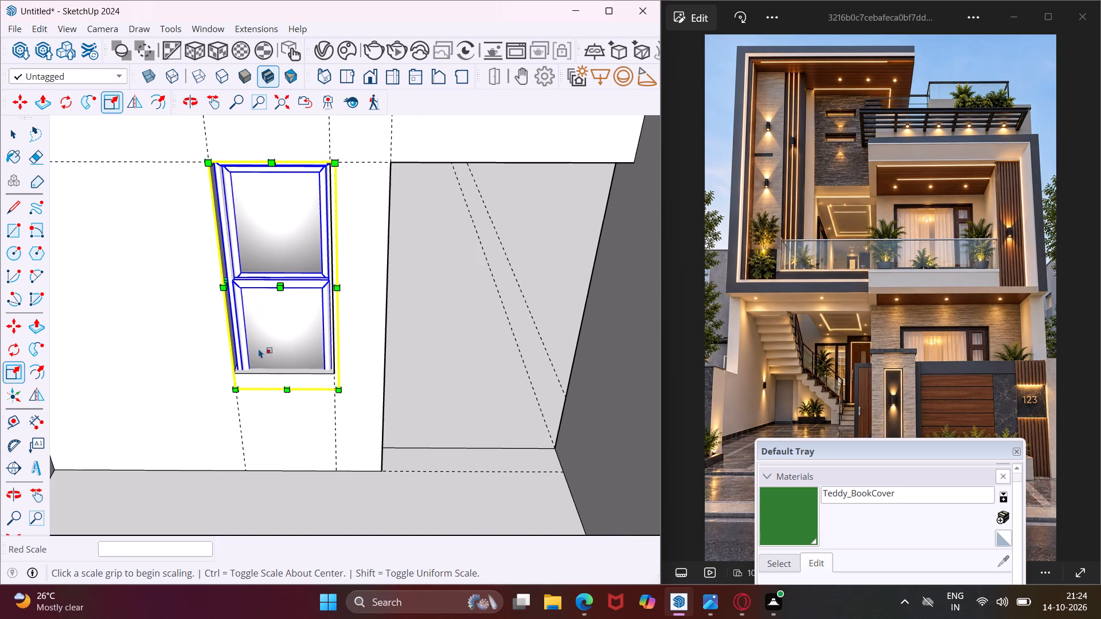
{"action": "scroll", "coordinate": [281, 391], "scroll_direction": "up", "scroll_amount": 3}
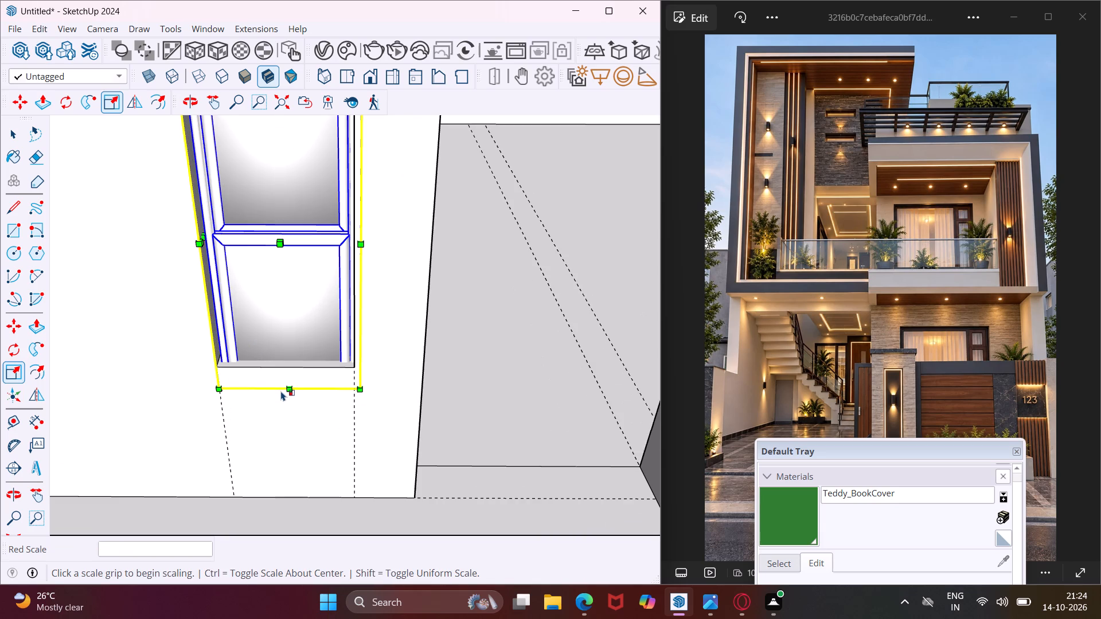
{"action": "scroll", "coordinate": [297, 382], "scroll_direction": "up", "scroll_amount": 4}
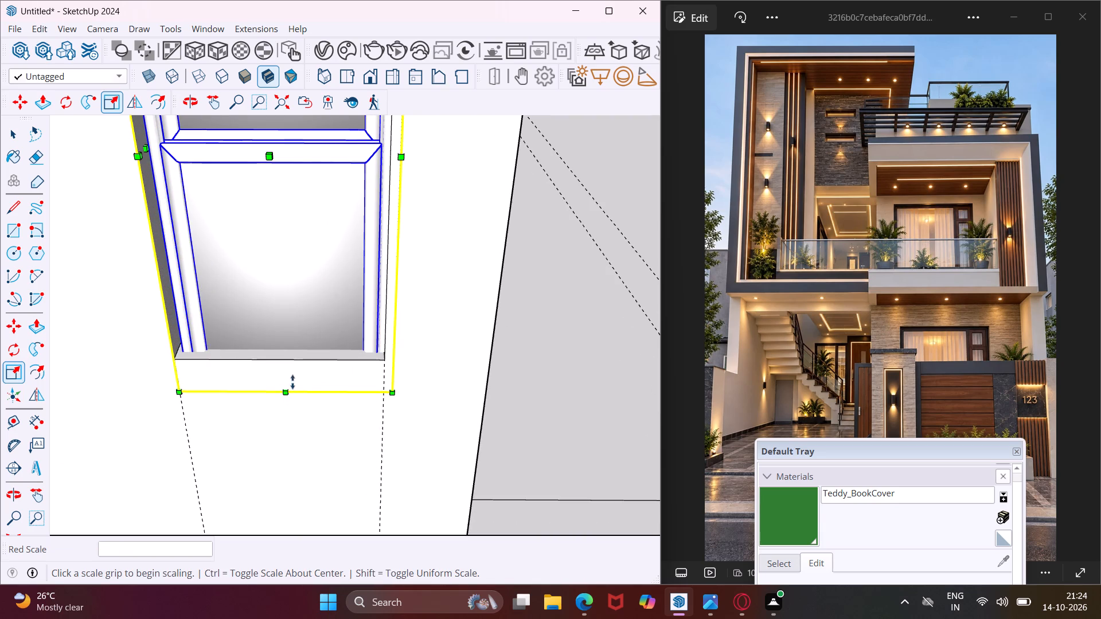
{"action": "left_click", "coordinate": [291, 385]}
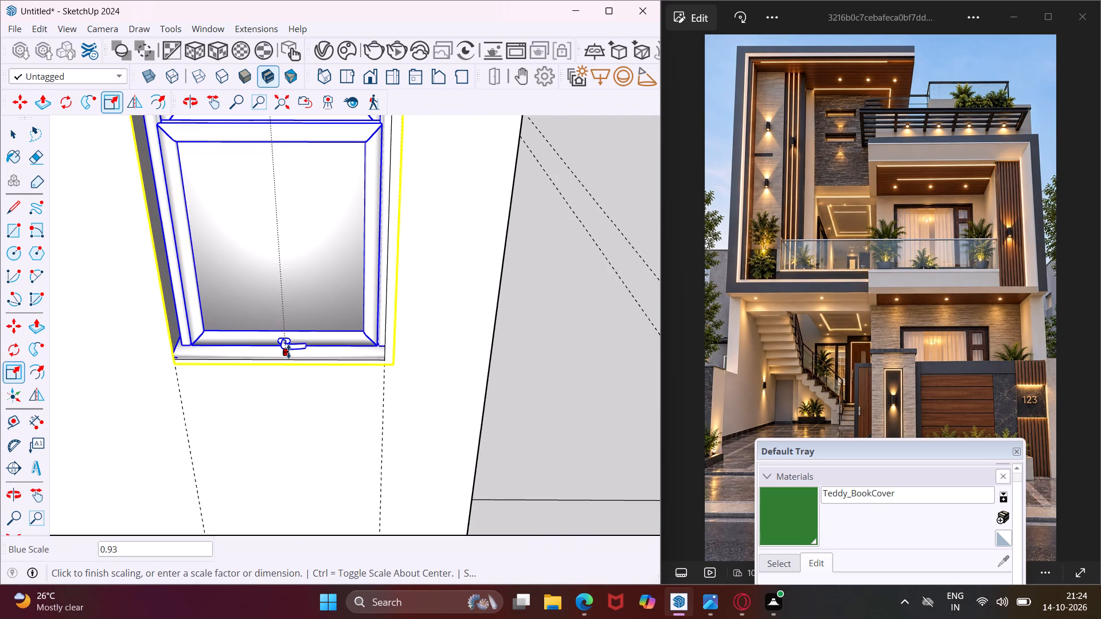
{"action": "left_click", "coordinate": [288, 360]}
{"action": "scroll", "coordinate": [260, 371], "scroll_direction": "down", "scroll_amount": 2}
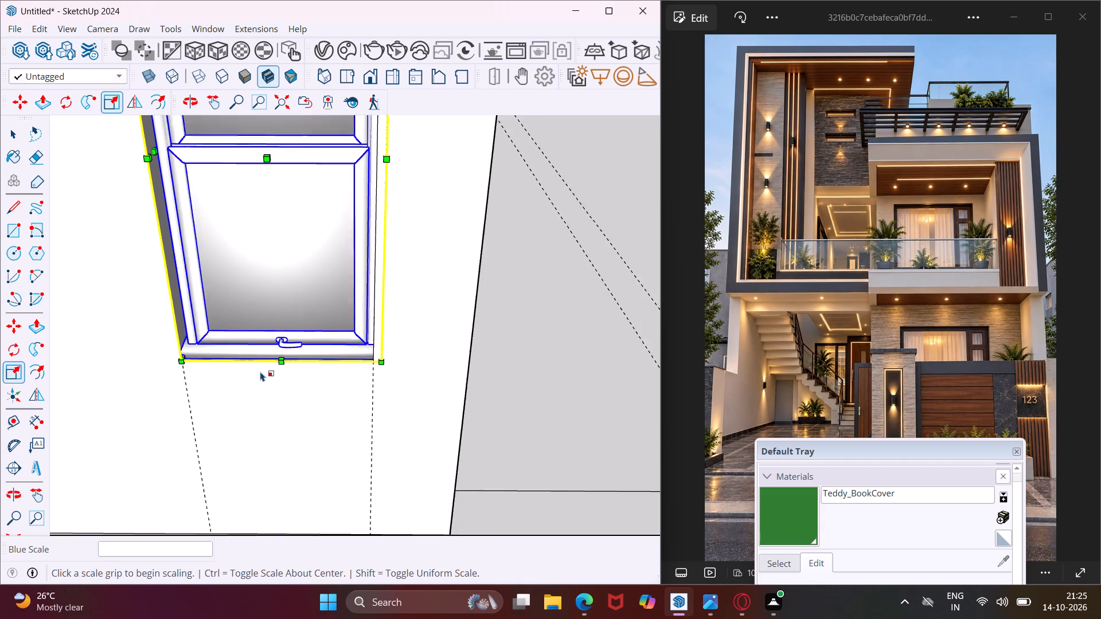
Deselect the scaled window and search the Chaos Cosmos library for door.
{"action": "scroll", "coordinate": [260, 371], "scroll_direction": "down", "scroll_amount": 11}
{"action": "middle_click_drag", "start_coordinate": [260, 371], "coordinate": [270, 335]}
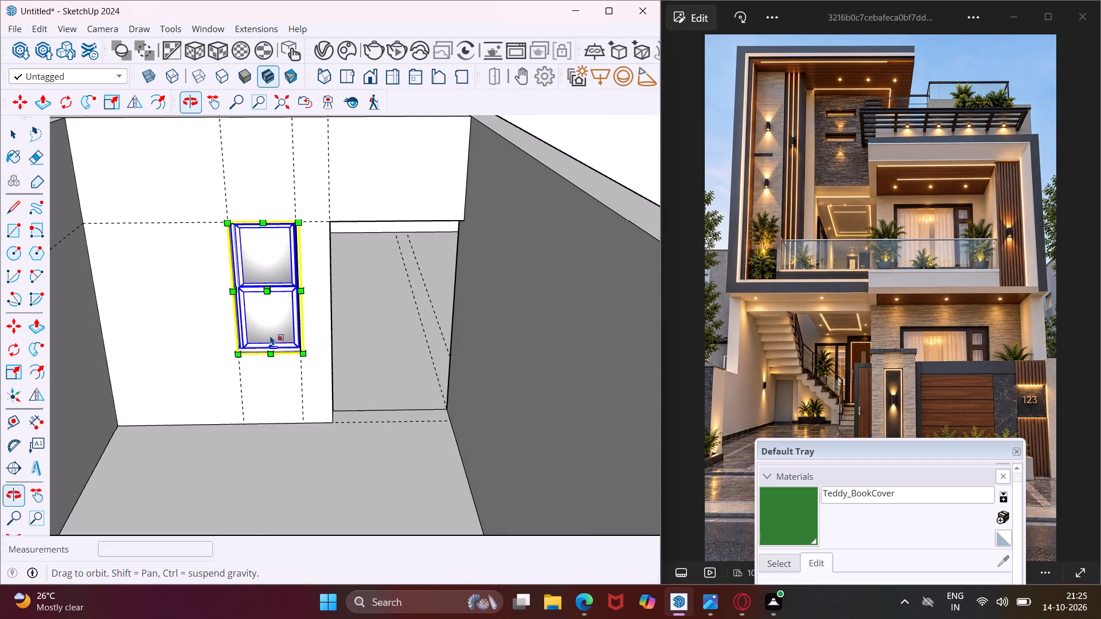
{"action": "key", "text": "Escape"}
{"action": "left_click", "coordinate": [348, 54]}
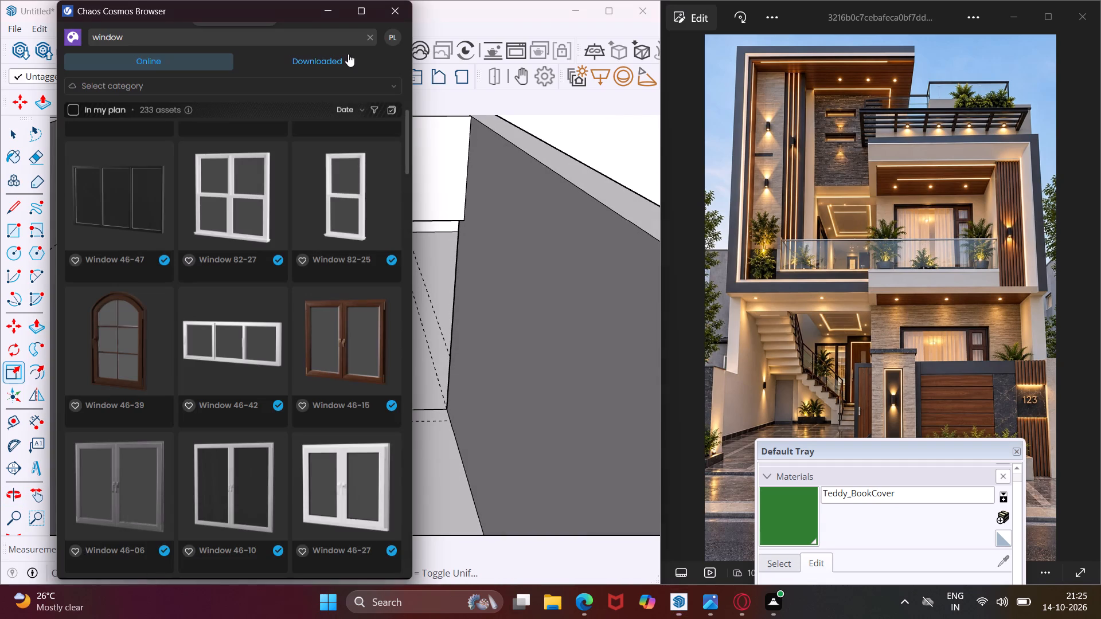
{"action": "left_click", "coordinate": [259, 37]}
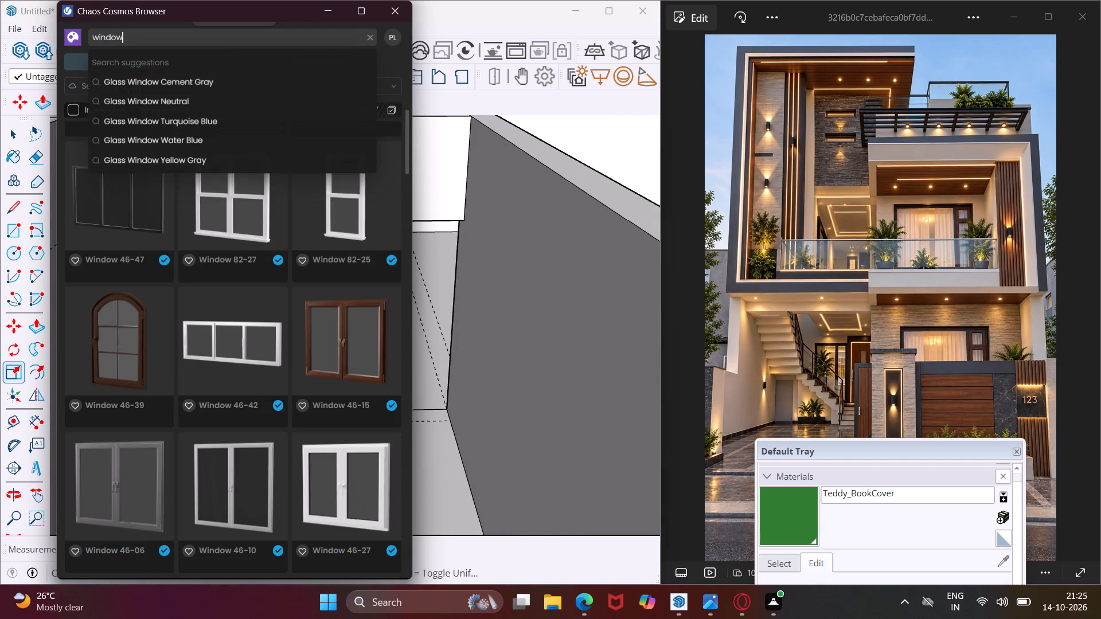
{"action": "key", "text": "BackSpace"}
{"action": "key", "text": "BackSpace"}
{"action": "key", "text": "BackSpace"}
{"action": "key", "text": "BackSpace"}
{"action": "key", "text": "BackSpace"}
{"action": "key", "text": "BackSpace"}
{"action": "key", "text": "BackSpace"}
{"action": "key", "text": "BackSpace"}
{"action": "key", "text": "BackSpace"}
{"action": "key", "text": "BackSpace"}
{"action": "key", "text": "BackSpace"}
{"action": "key", "text": "BackSpace"}
{"action": "key", "text": "BackSpace"}
{"action": "key", "text": "BackSpace"}
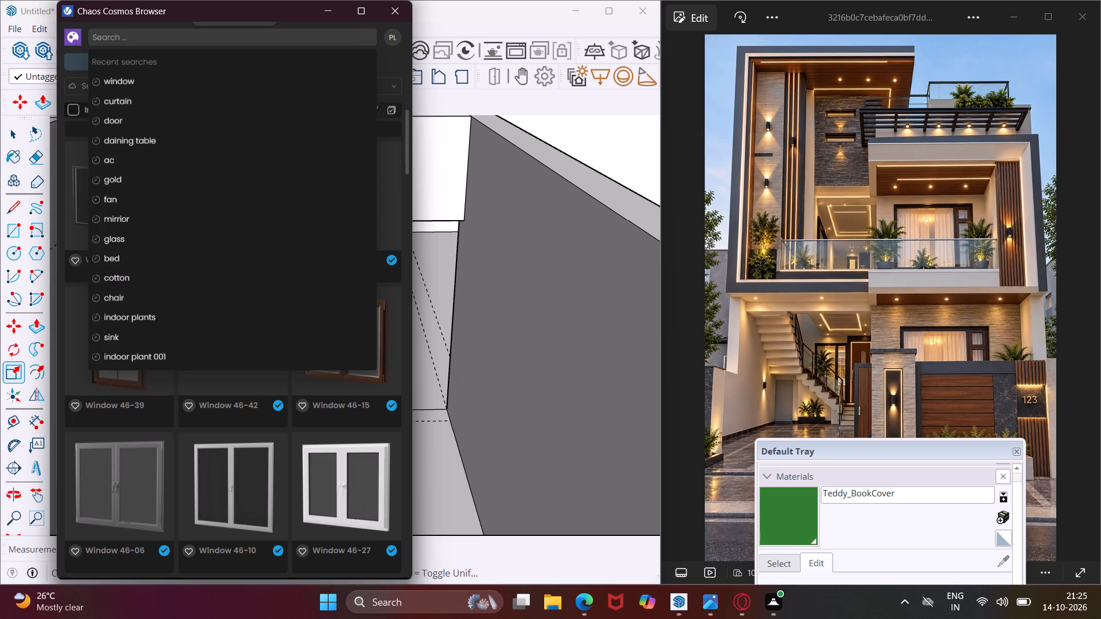
{"action": "left_click", "coordinate": [202, 113]}
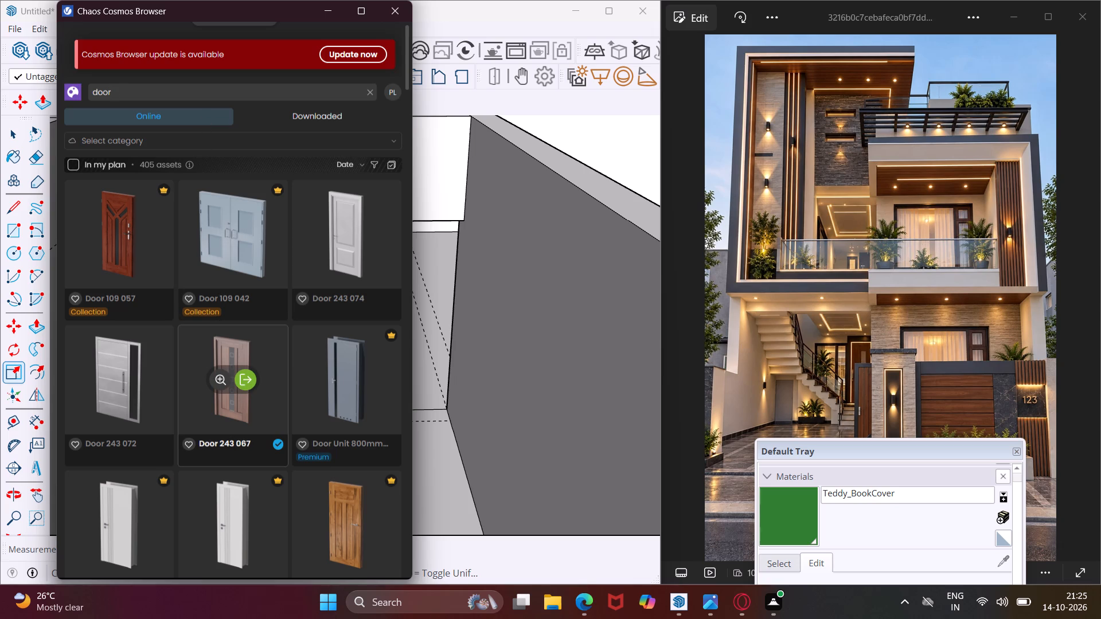
Import the Door 243 067 asset and place it in the doorway opening beside the small window.
{"action": "left_click", "coordinate": [239, 373]}
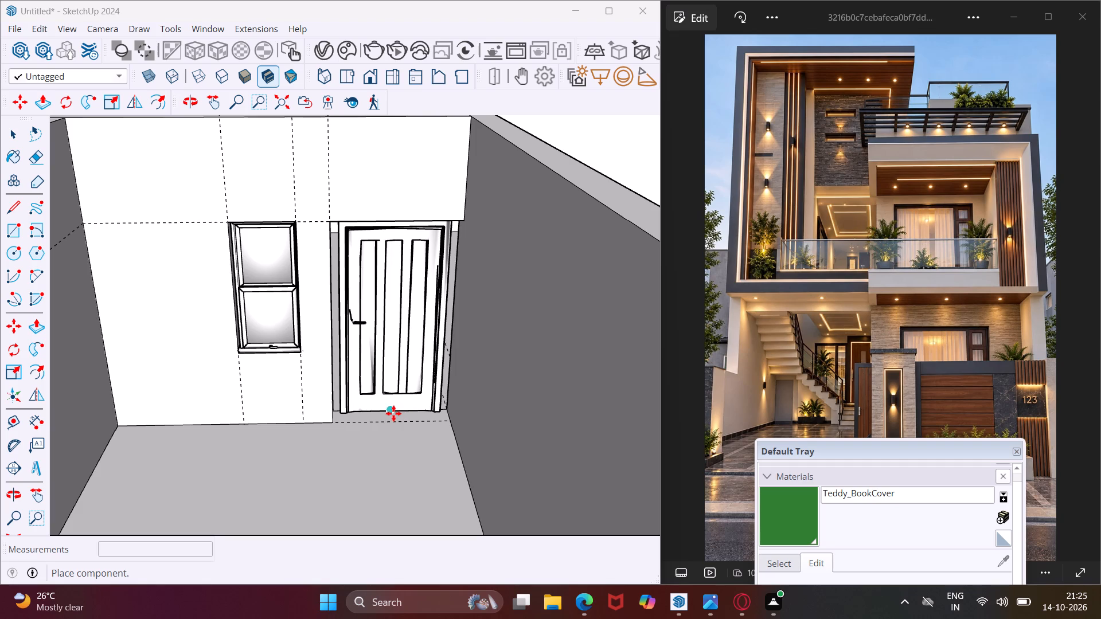
{"action": "left_click", "coordinate": [399, 413]}
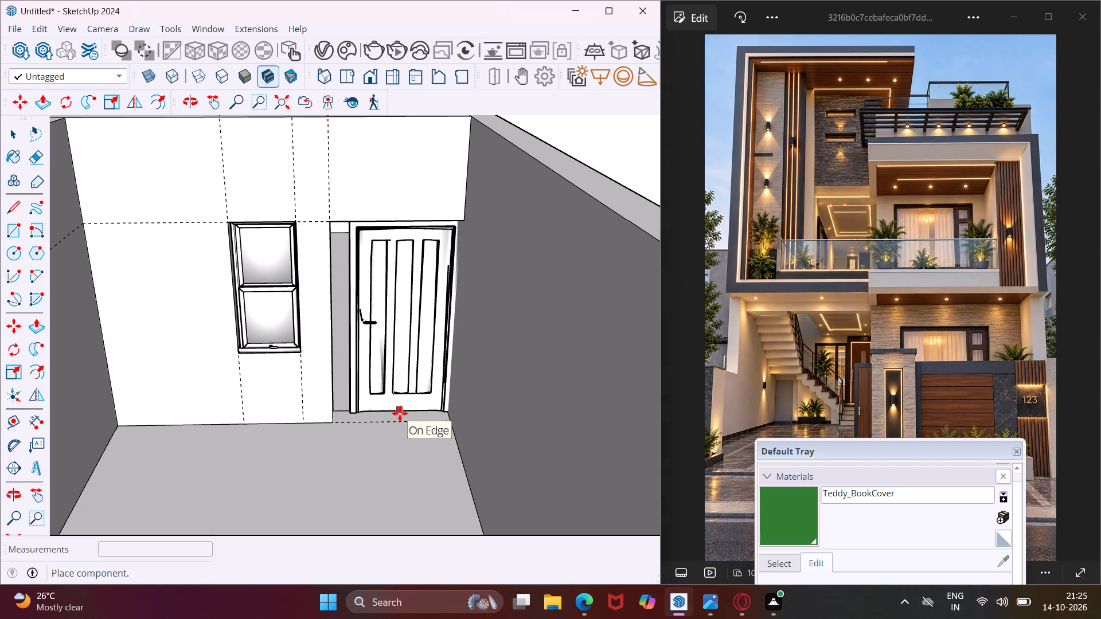
{"action": "key", "text": "Escape"}
{"action": "key", "text": "space"}
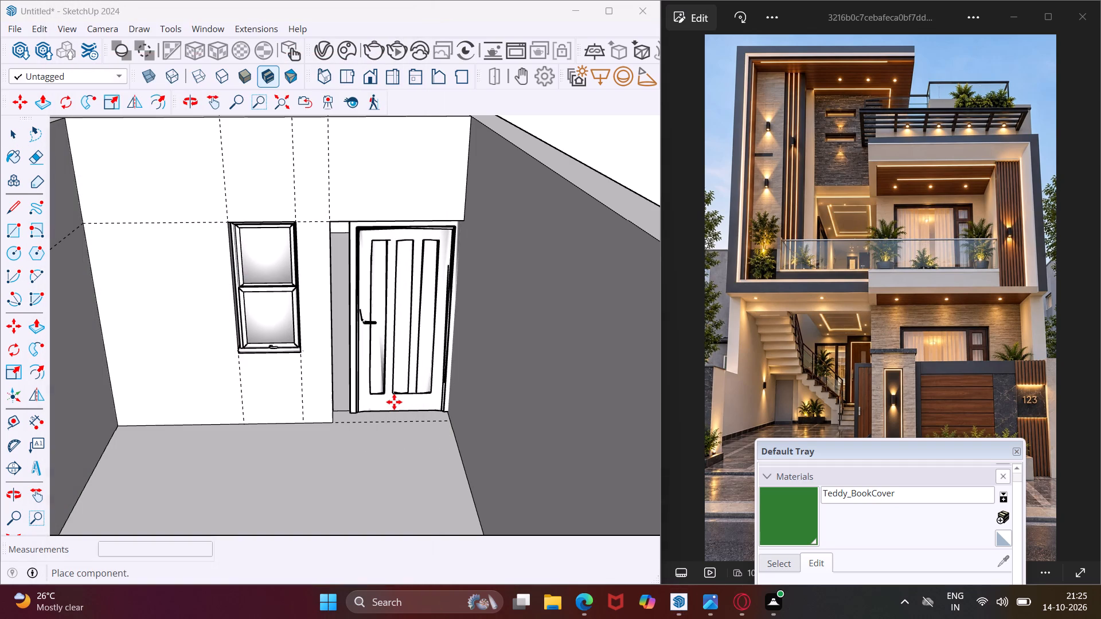
{"action": "left_click", "coordinate": [394, 402]}
{"action": "key", "text": "Escape"}
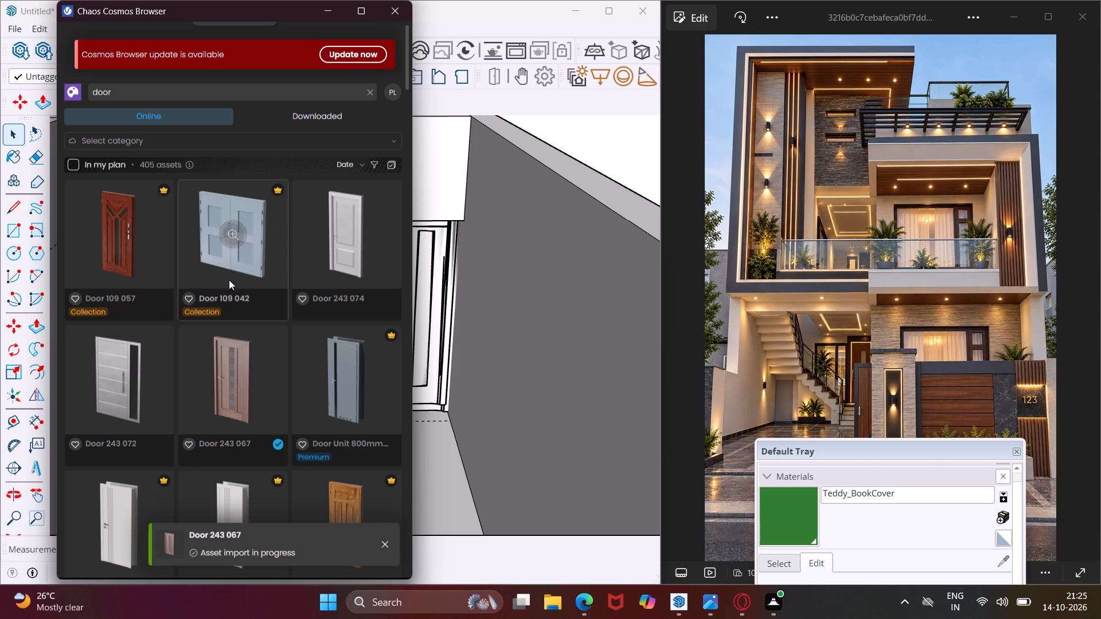
Browse the door assets, then search the Chaos Cosmos library for curtain.
{"action": "scroll", "coordinate": [214, 389], "scroll_direction": "down", "scroll_amount": 5}
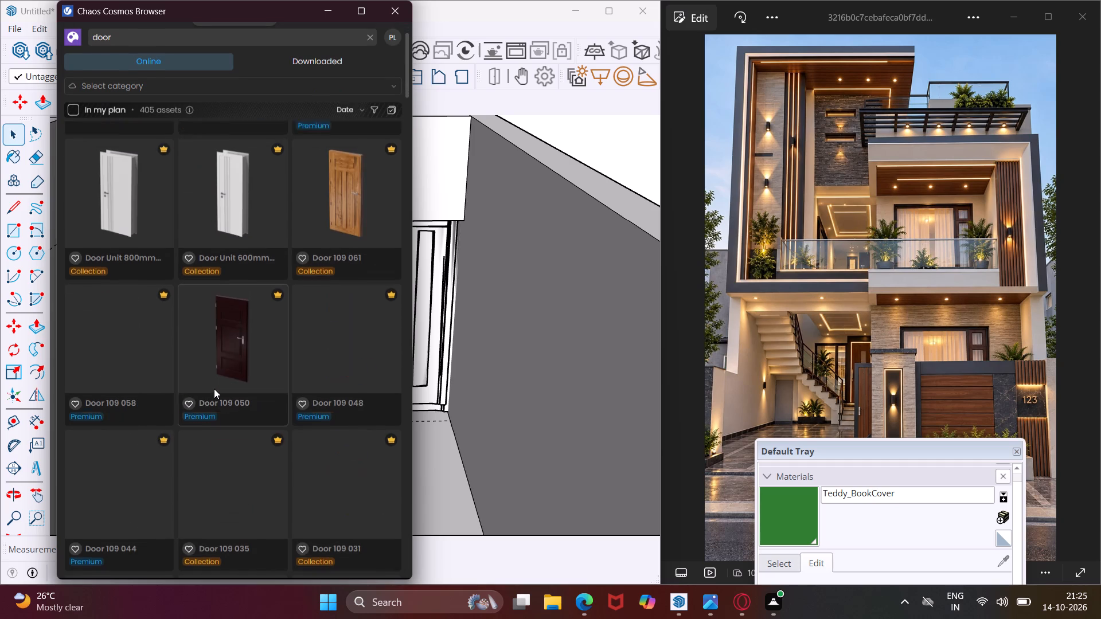
{"action": "scroll", "coordinate": [208, 350], "scroll_direction": "down", "scroll_amount": 3}
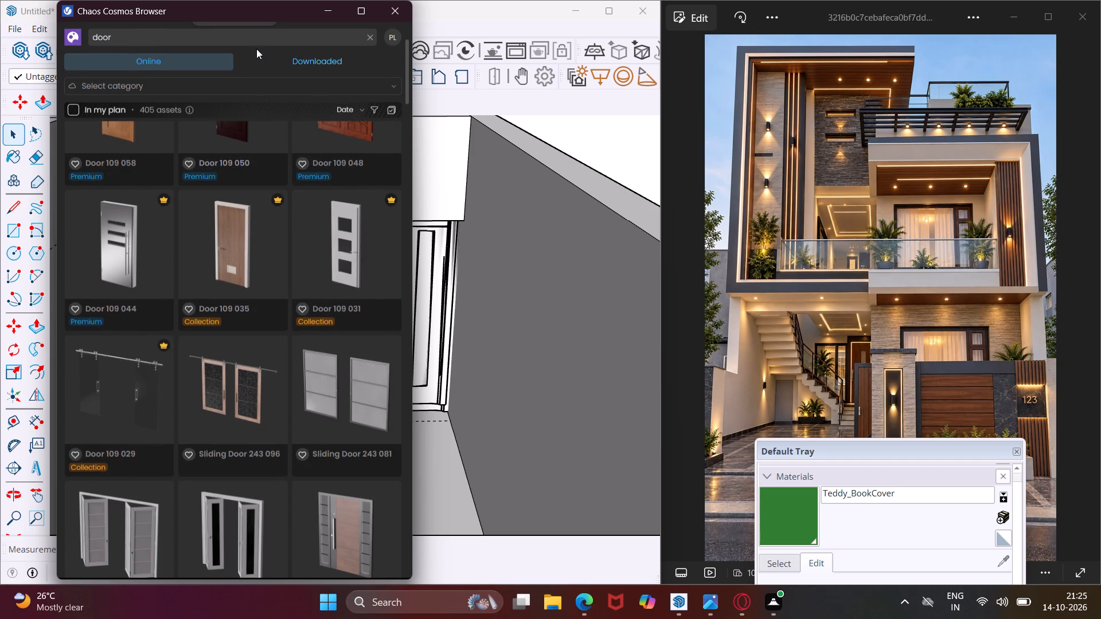
{"action": "left_click", "coordinate": [251, 37]}
{"action": "key", "text": "BackSpace"}
{"action": "key", "text": "BackSpace"}
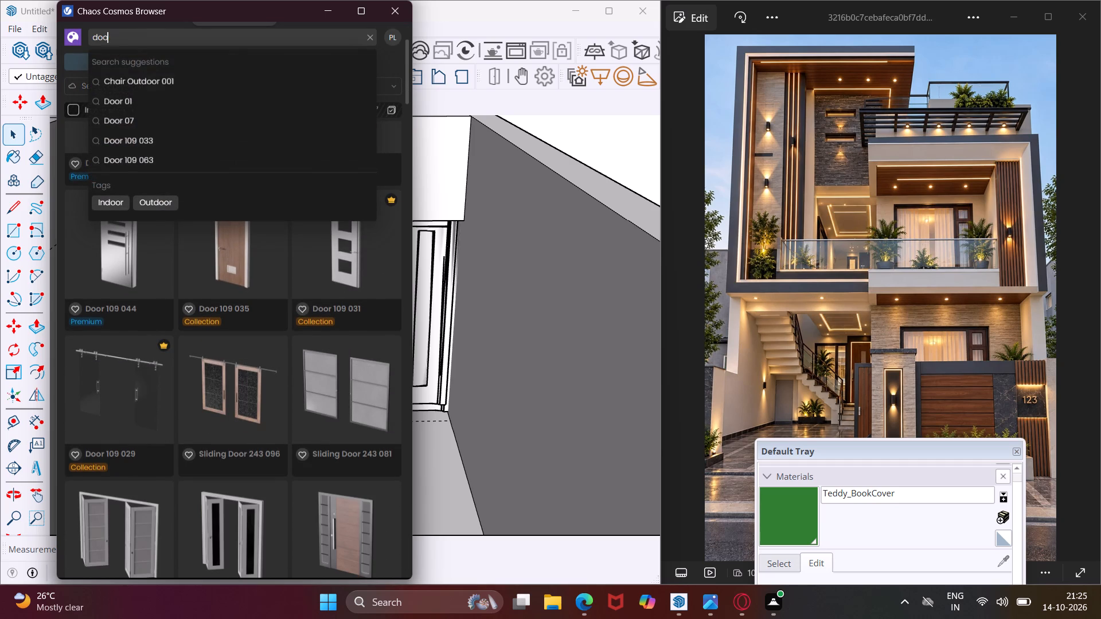
{"action": "key", "text": "BackSpace"}
{"action": "key", "text": "BackSpace"}
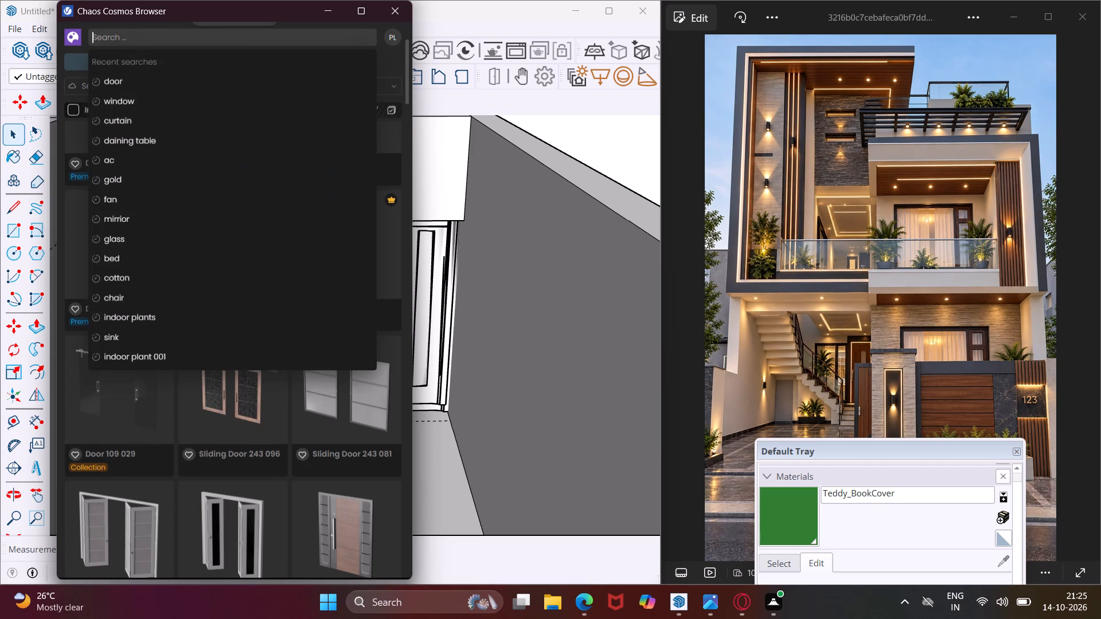
{"action": "key", "text": "c"}
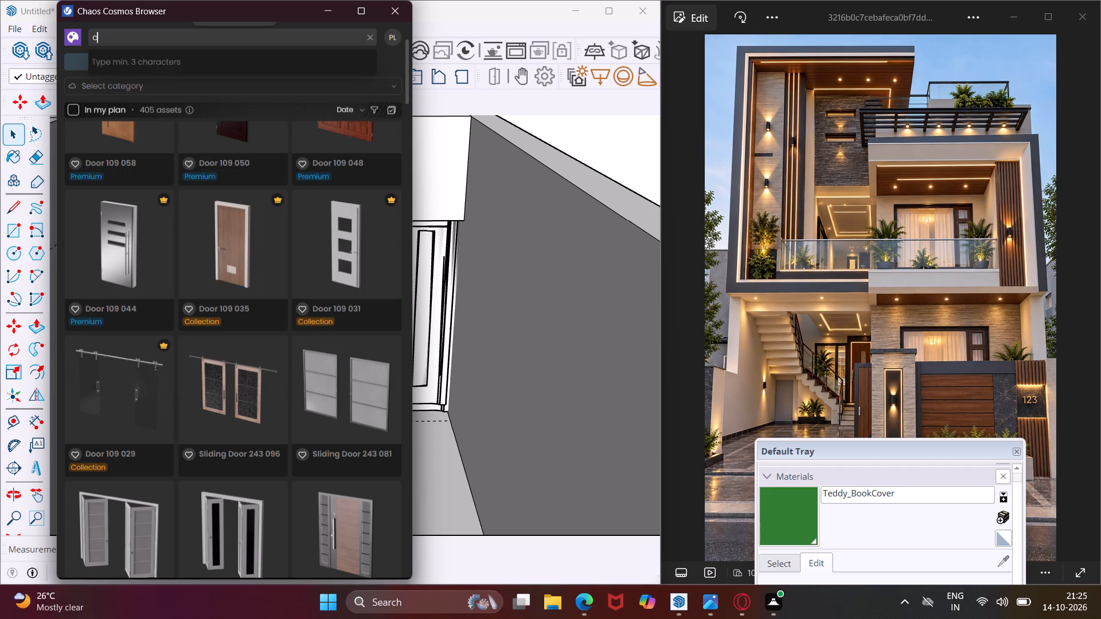
{"action": "key", "text": "u"}
{"action": "key", "text": "r"}
{"action": "key", "text": "t"}
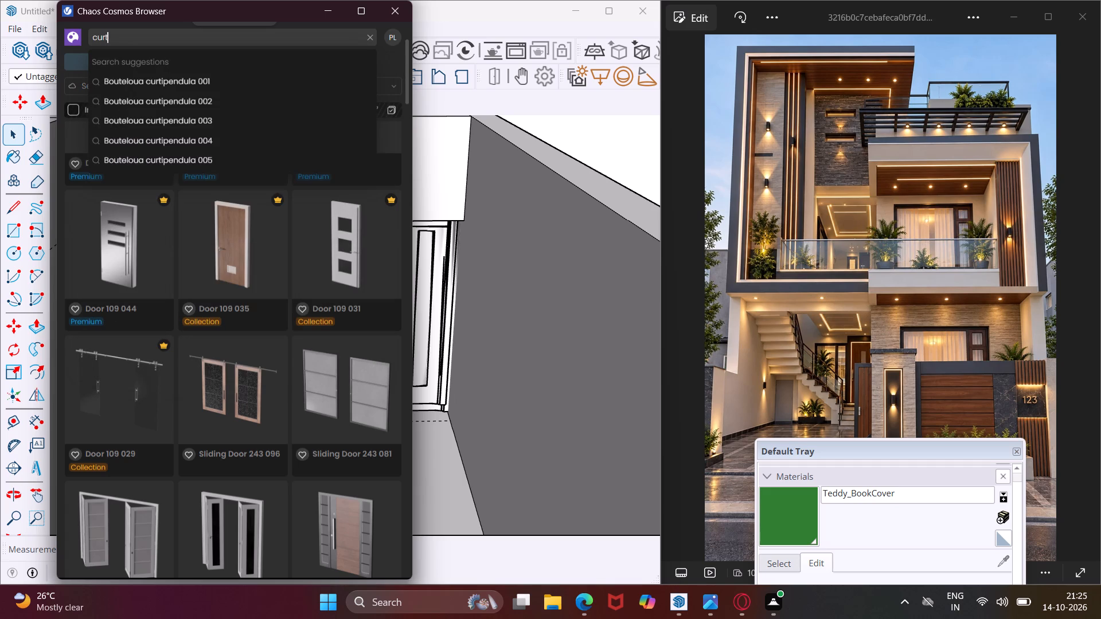
{"action": "key", "text": "a"}
{"action": "type", "text": "in"}
{"action": "key", "text": "Return"}
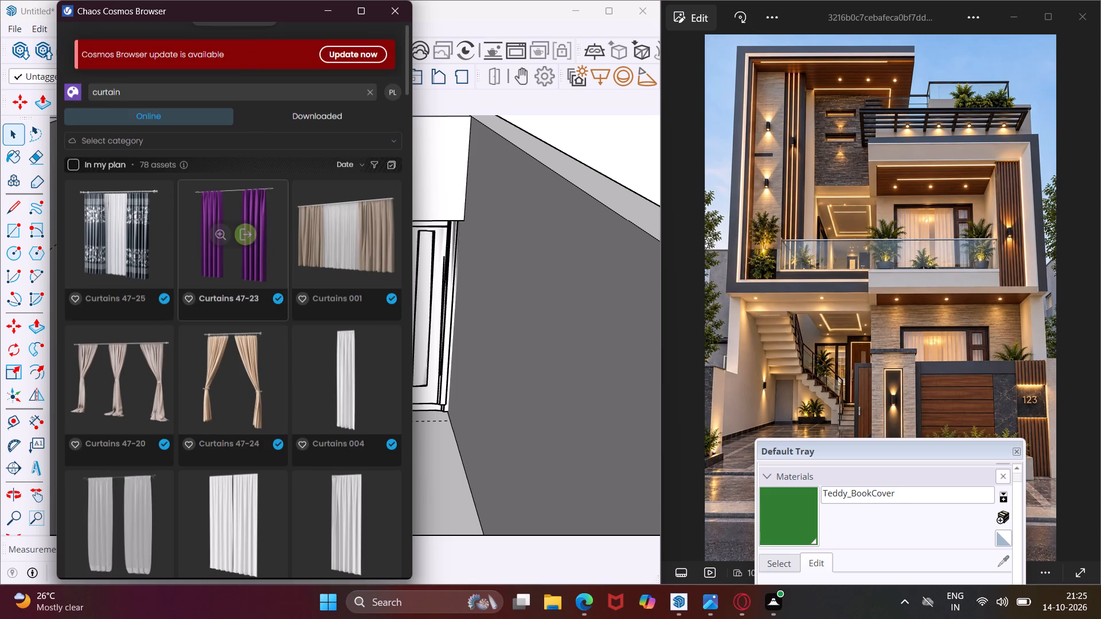
Import the Curtains 003 asset and place two side by side on the room side of the large front window.
{"action": "scroll", "coordinate": [245, 371], "scroll_direction": "down", "scroll_amount": 3}
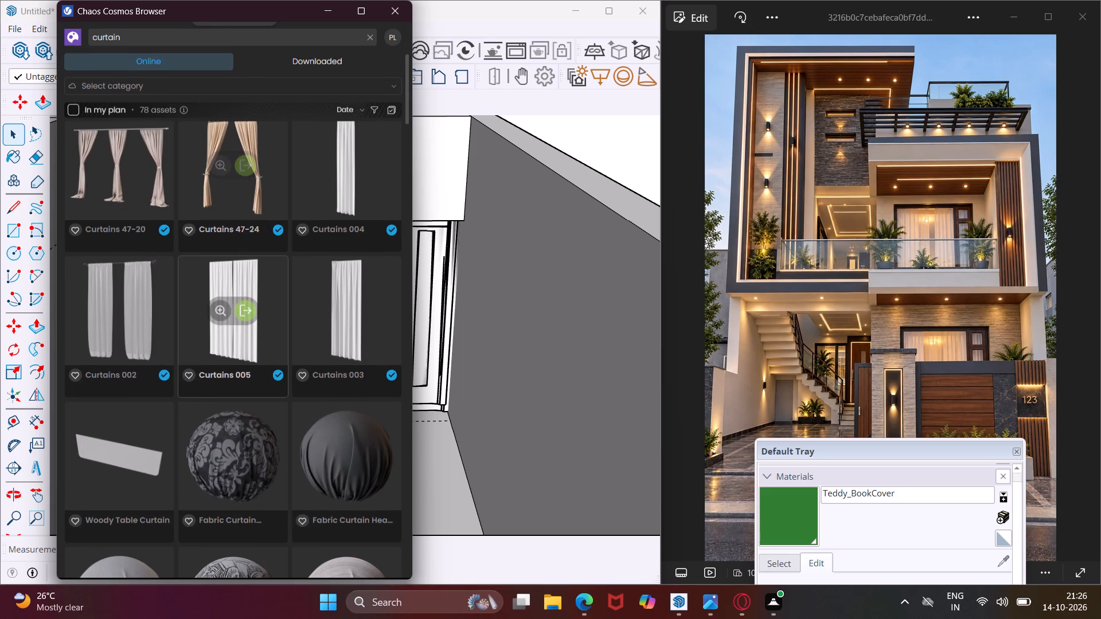
{"action": "left_click", "coordinate": [353, 314]}
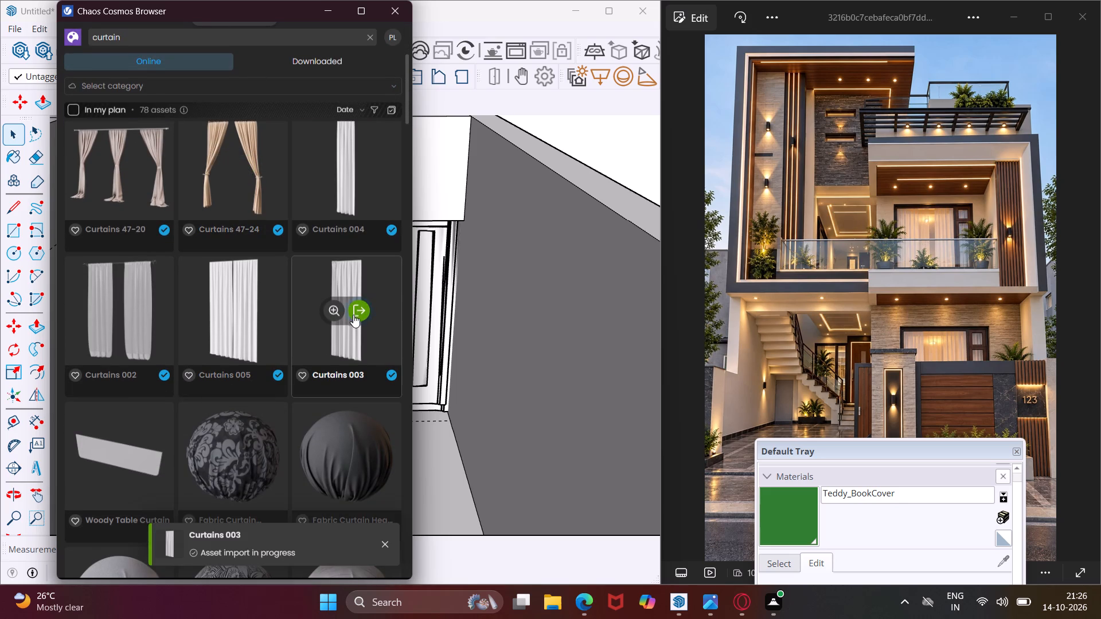
{"action": "scroll", "coordinate": [383, 322], "scroll_direction": "down", "scroll_amount": 4}
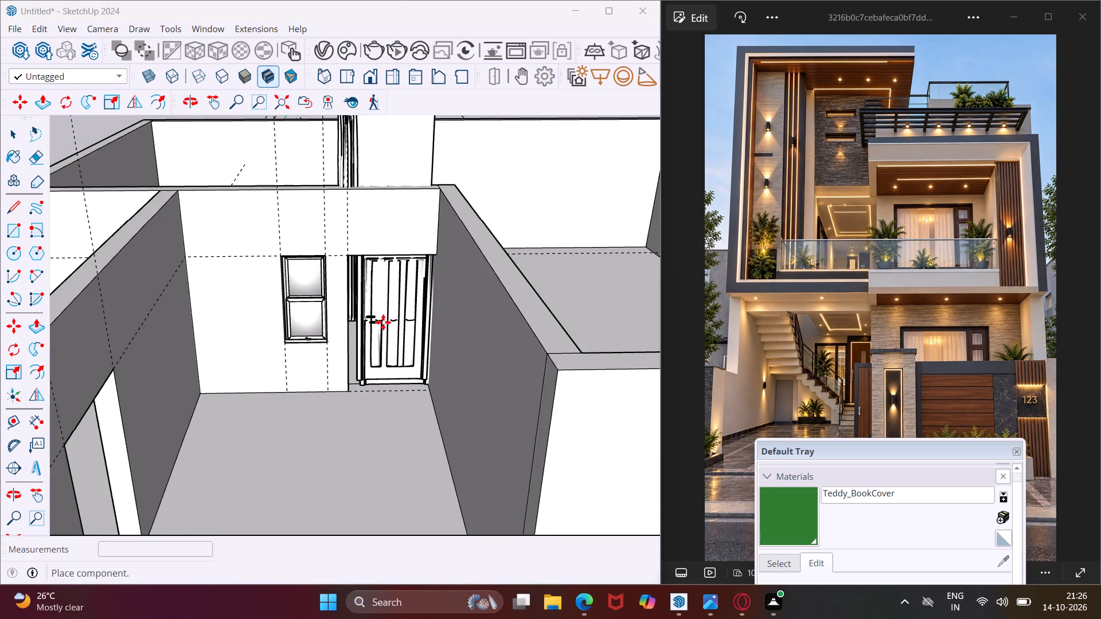
{"action": "scroll", "coordinate": [383, 322], "scroll_direction": "down", "scroll_amount": 9}
{"action": "middle_click_drag", "start_coordinate": [475, 343], "coordinate": [622, 521]}
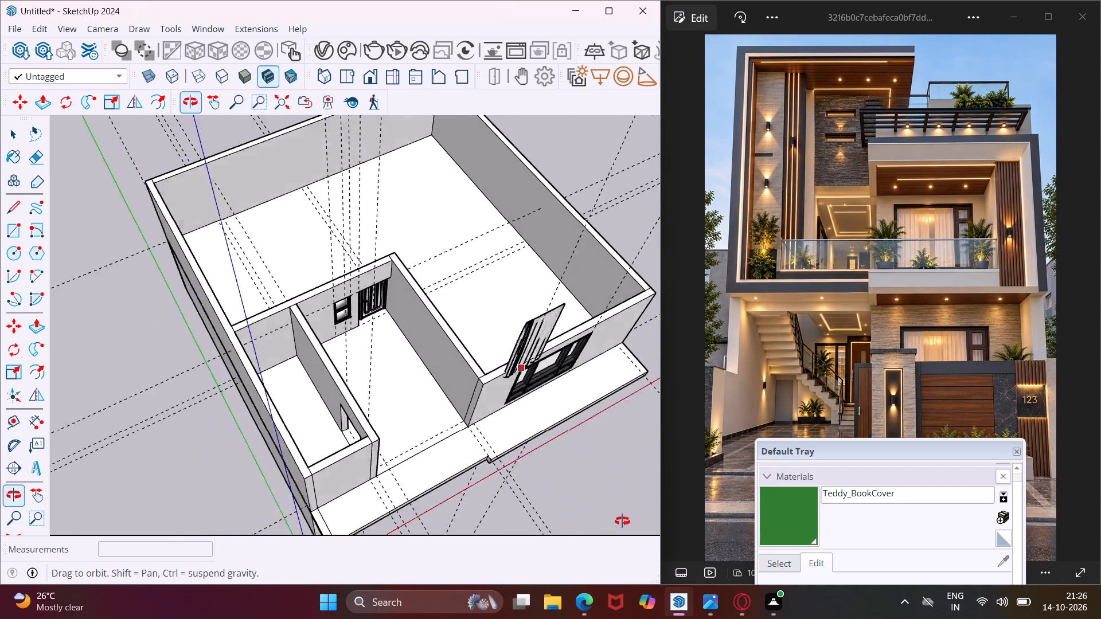
{"action": "middle_click_drag", "start_coordinate": [622, 521], "coordinate": [627, 524]}
{"action": "middle_click_drag", "start_coordinate": [512, 338], "coordinate": [633, 417]}
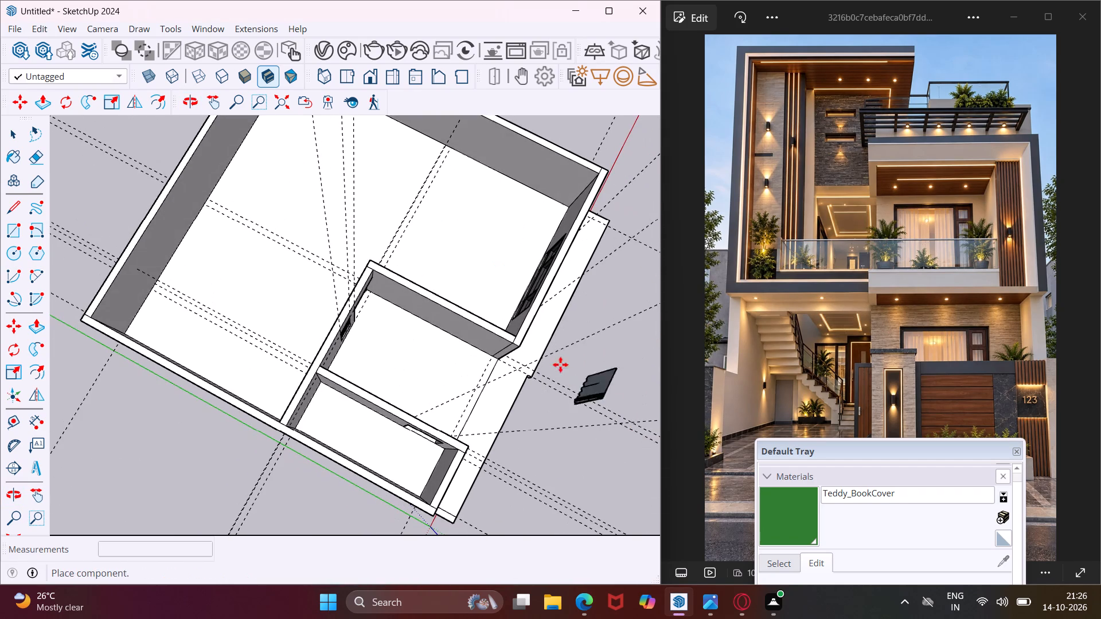
{"action": "scroll", "coordinate": [506, 303], "scroll_direction": "up", "scroll_amount": 8}
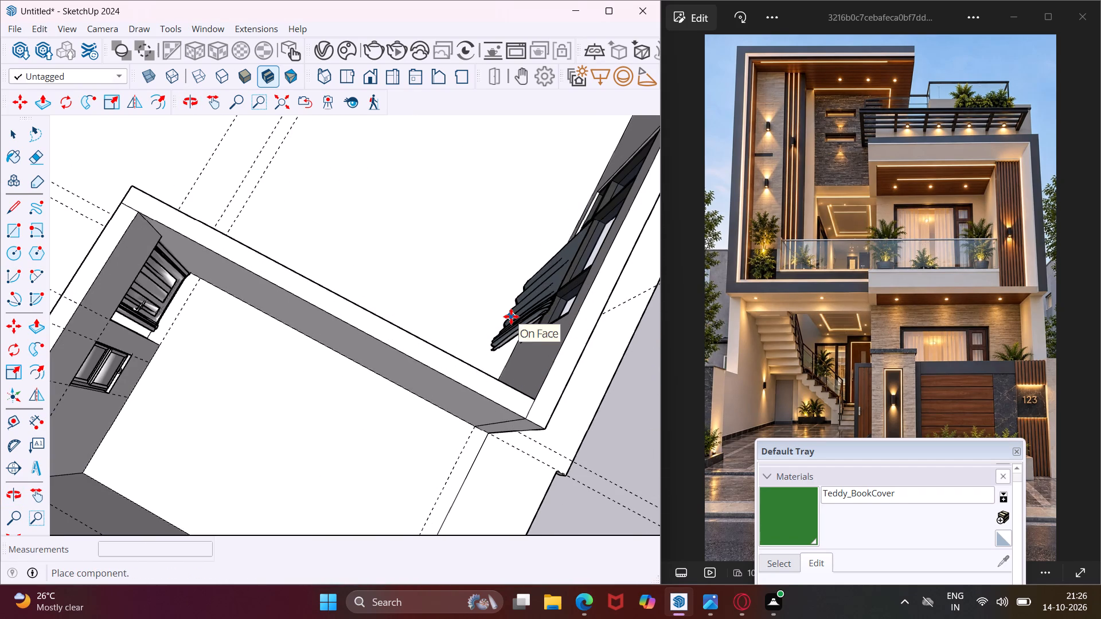
{"action": "middle_click_drag", "start_coordinate": [511, 316], "coordinate": [559, 314]}
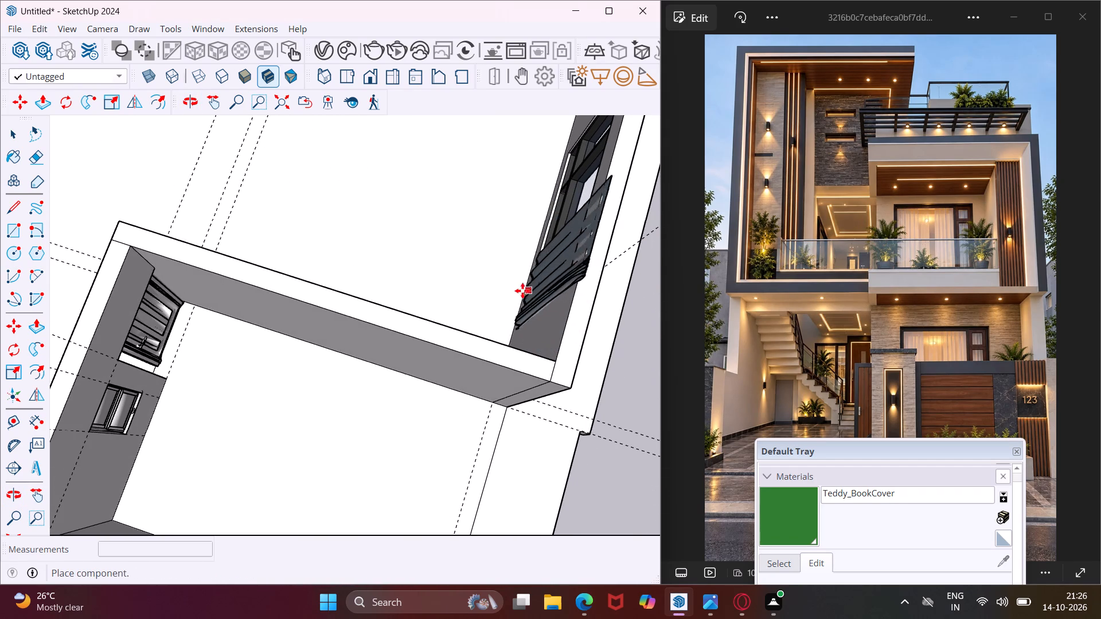
{"action": "left_click", "coordinate": [516, 288]}
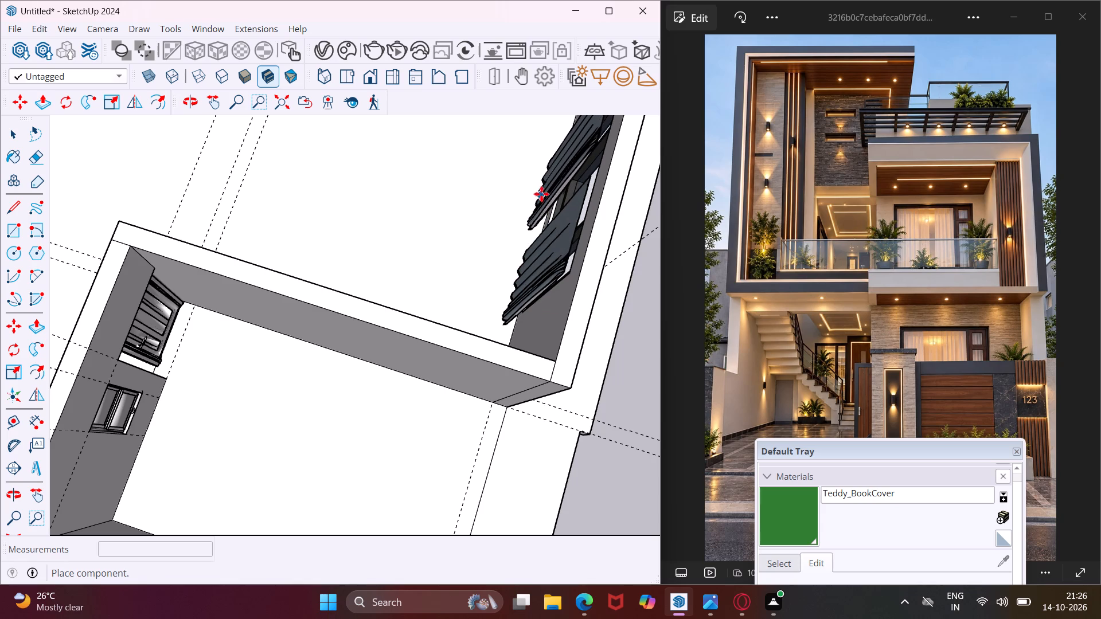
{"action": "left_click", "coordinate": [544, 191]}
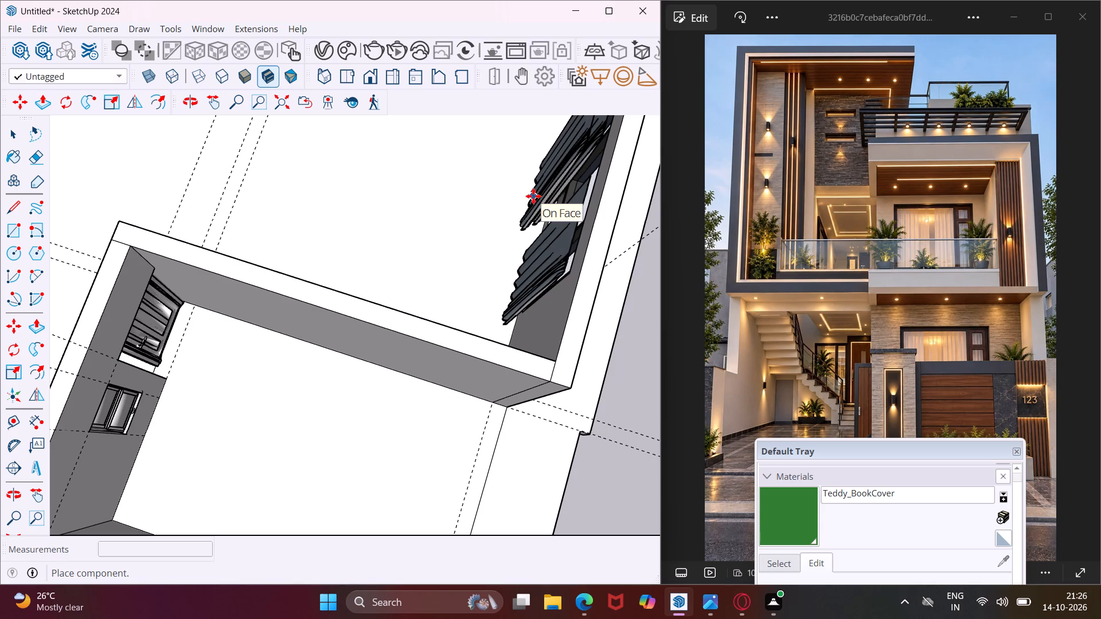
{"action": "key", "text": "Escape"}
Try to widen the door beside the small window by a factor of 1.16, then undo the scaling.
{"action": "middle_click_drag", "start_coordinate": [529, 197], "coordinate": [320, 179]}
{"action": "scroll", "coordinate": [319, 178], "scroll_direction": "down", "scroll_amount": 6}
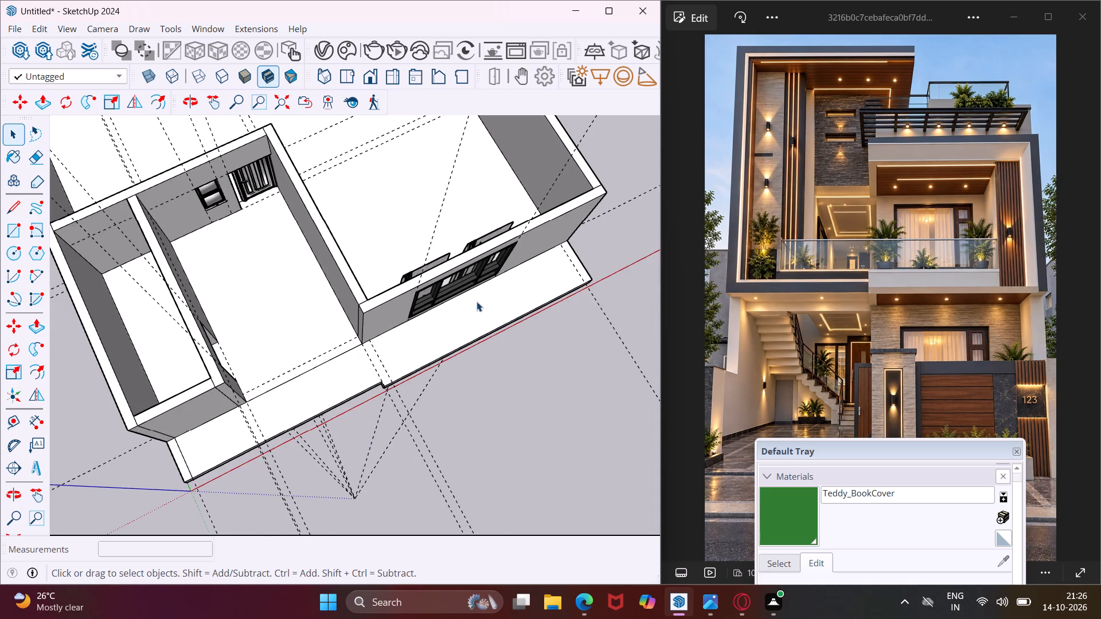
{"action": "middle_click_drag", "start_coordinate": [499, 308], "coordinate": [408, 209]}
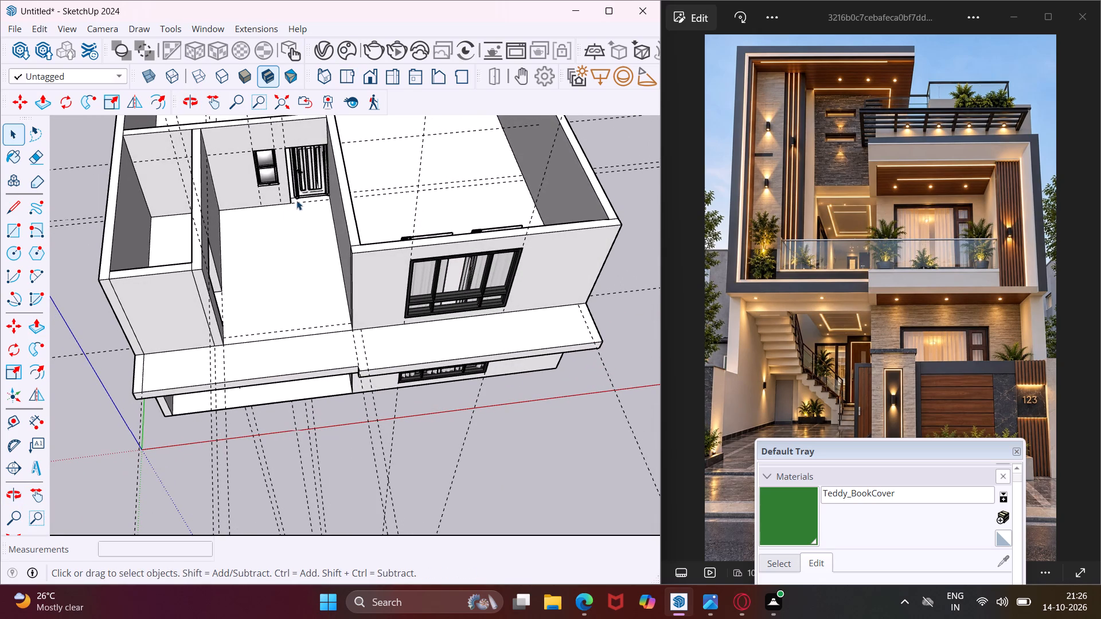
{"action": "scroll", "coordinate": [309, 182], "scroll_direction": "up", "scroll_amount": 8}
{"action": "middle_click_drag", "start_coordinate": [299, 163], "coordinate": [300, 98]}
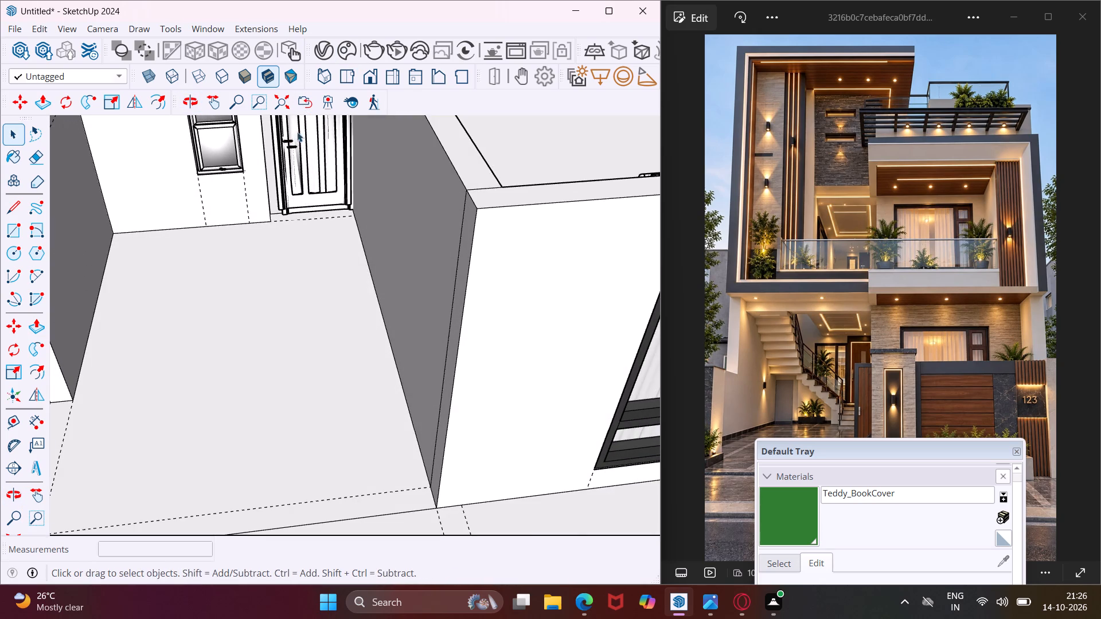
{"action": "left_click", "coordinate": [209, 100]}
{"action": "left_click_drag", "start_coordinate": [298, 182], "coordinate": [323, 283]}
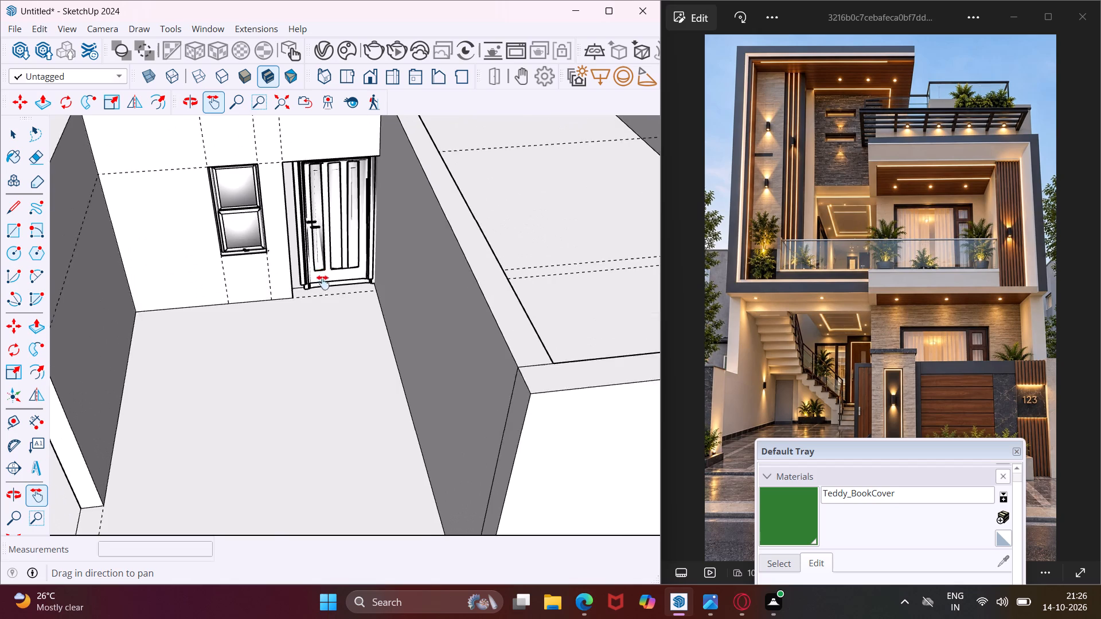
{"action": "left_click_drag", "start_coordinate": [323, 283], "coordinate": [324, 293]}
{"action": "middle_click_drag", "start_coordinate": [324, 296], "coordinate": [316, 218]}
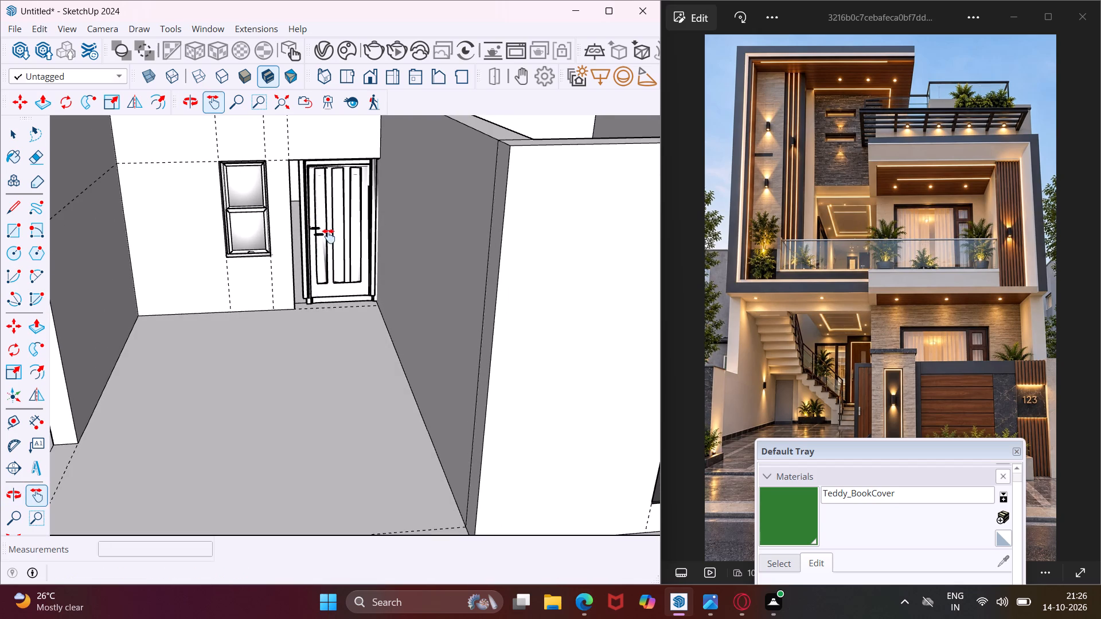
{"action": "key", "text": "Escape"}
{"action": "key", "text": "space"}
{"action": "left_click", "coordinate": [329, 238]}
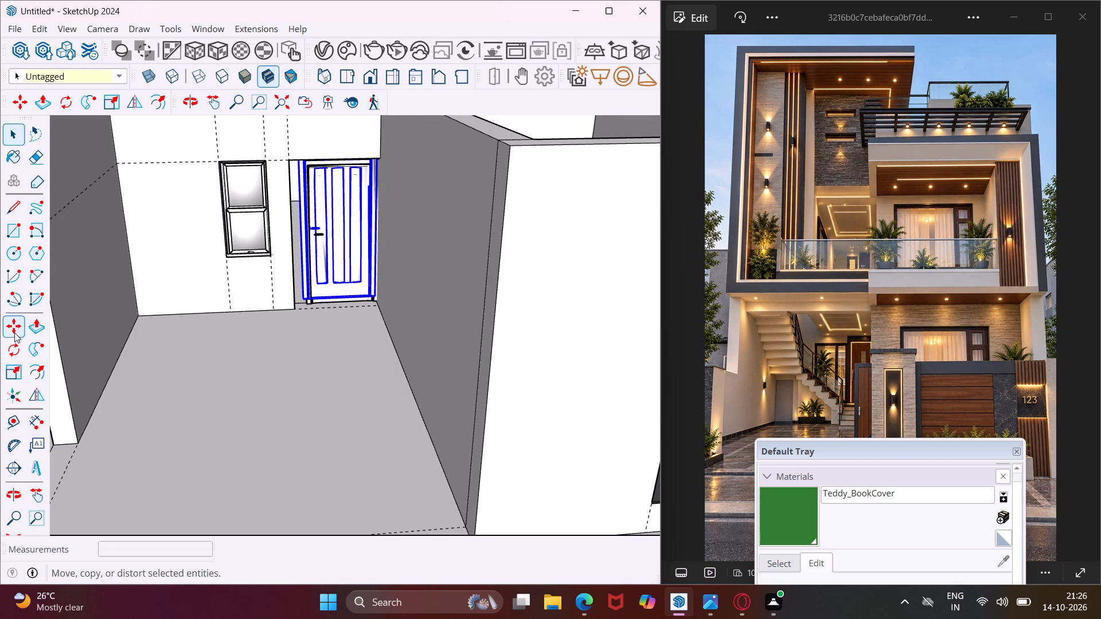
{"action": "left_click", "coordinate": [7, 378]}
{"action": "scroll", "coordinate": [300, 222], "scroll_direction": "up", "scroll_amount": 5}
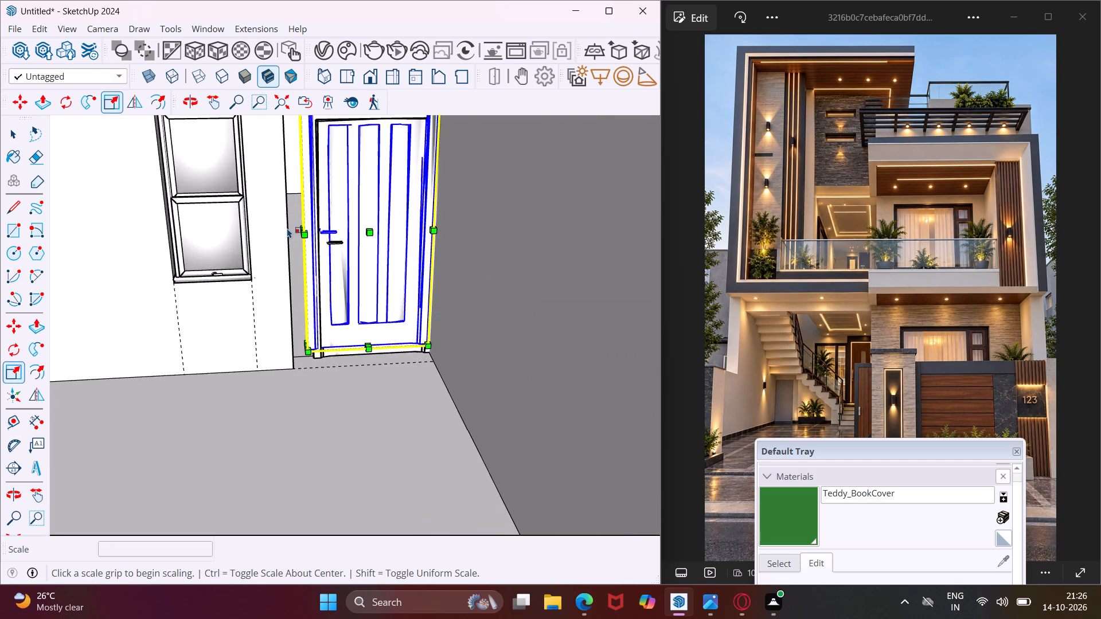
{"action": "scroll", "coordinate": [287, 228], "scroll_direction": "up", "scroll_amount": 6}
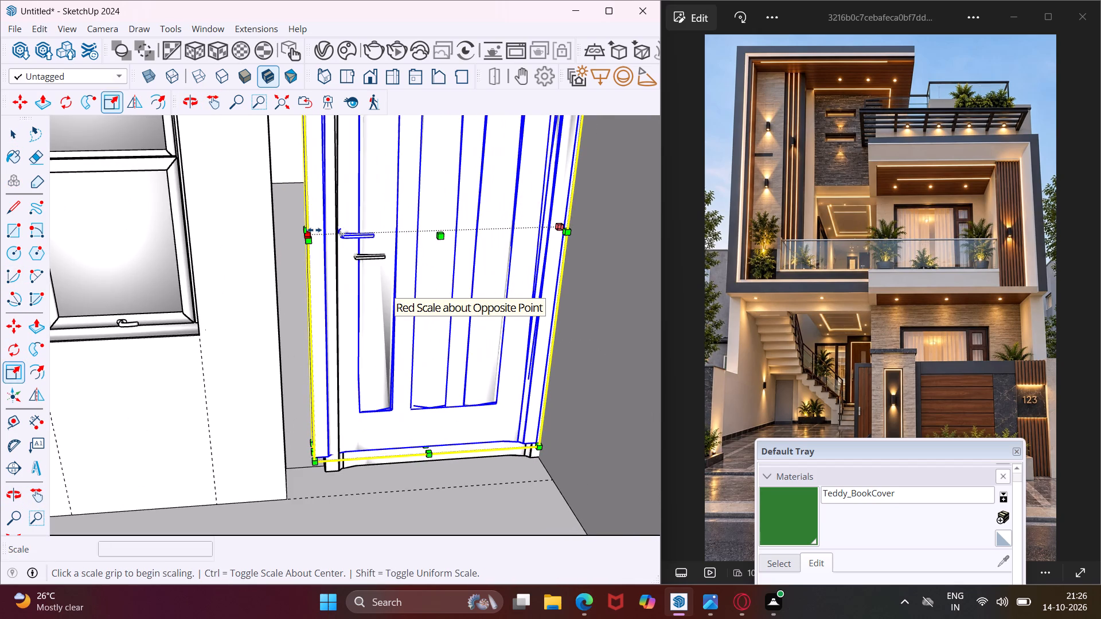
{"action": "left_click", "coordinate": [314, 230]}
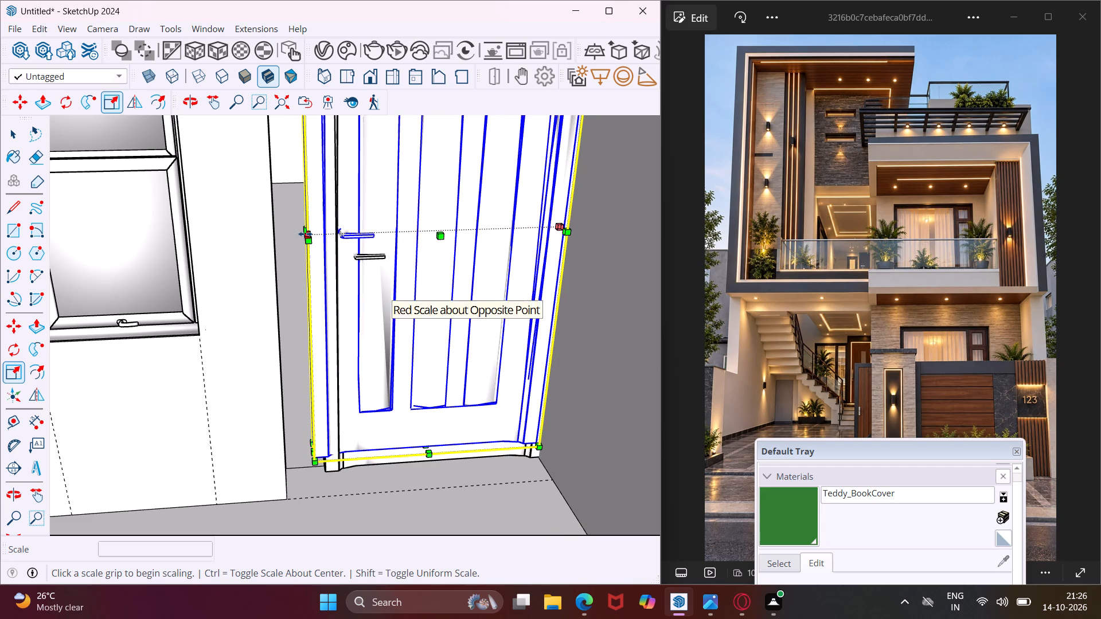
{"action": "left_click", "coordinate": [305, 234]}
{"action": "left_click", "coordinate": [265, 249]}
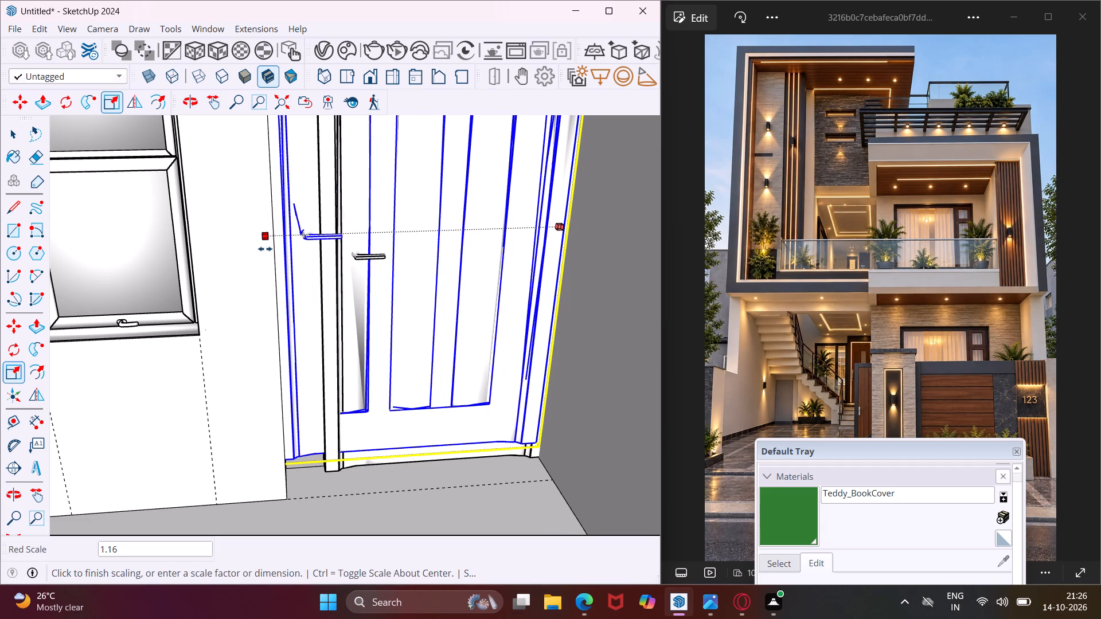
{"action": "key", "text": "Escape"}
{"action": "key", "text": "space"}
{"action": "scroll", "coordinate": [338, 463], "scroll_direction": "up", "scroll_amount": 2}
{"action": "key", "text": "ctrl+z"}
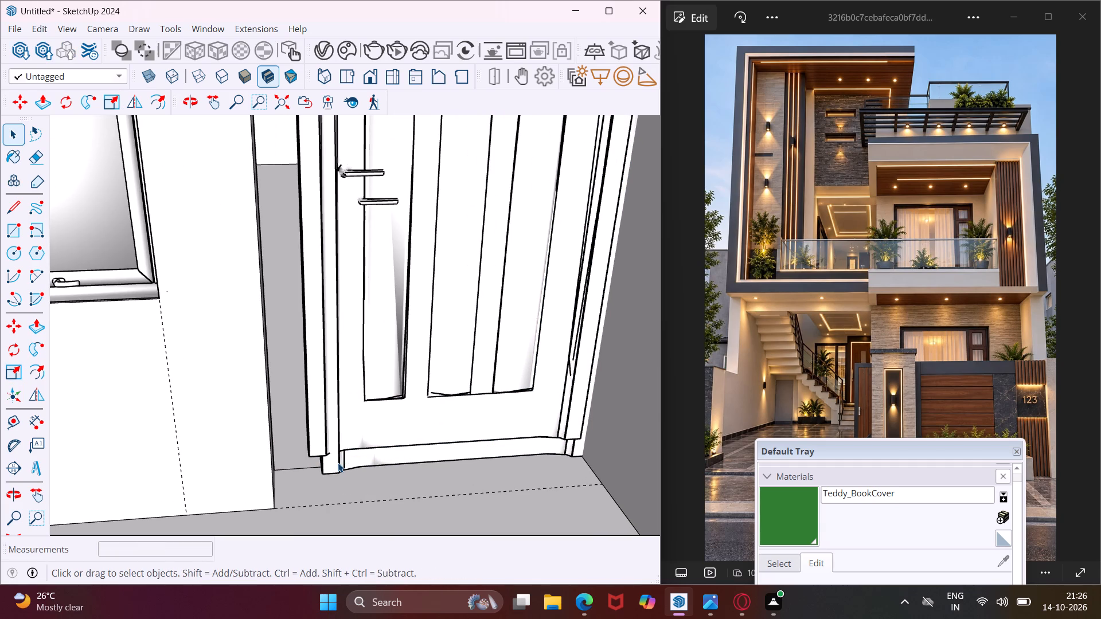
Delete one of the two overlapping doors in the doorway beside the small window.
{"action": "left_click", "coordinate": [318, 441]}
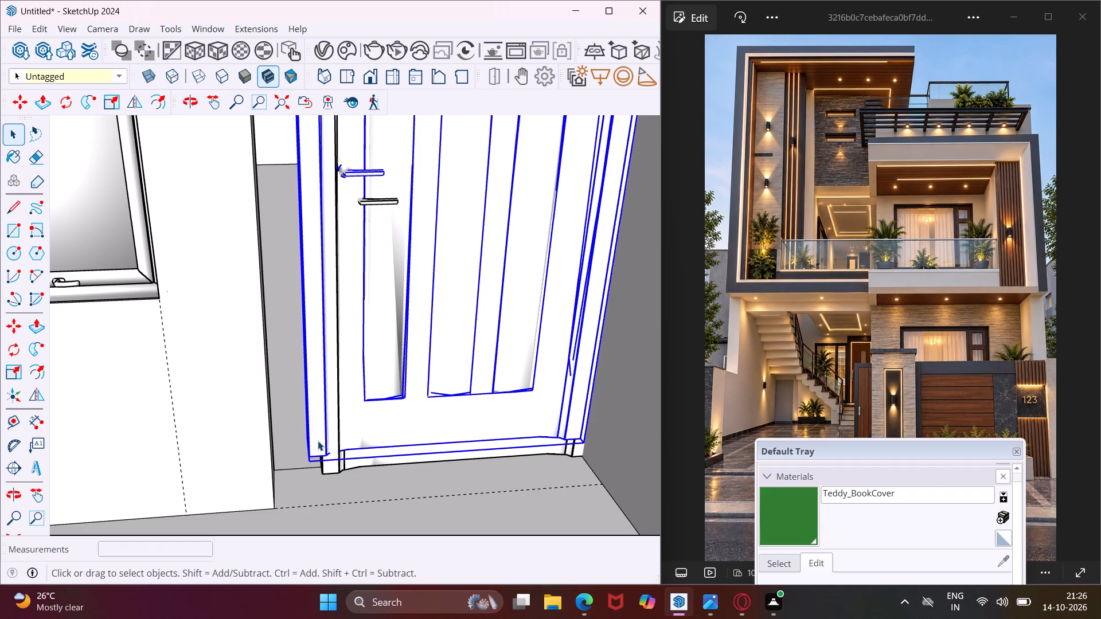
{"action": "key", "text": "Delete"}
Widen the remaining door along the red axis until it reaches the doorway's edge nearest the small window.
{"action": "left_click", "coordinate": [323, 450]}
{"action": "scroll", "coordinate": [323, 450], "scroll_direction": "down", "scroll_amount": 8}
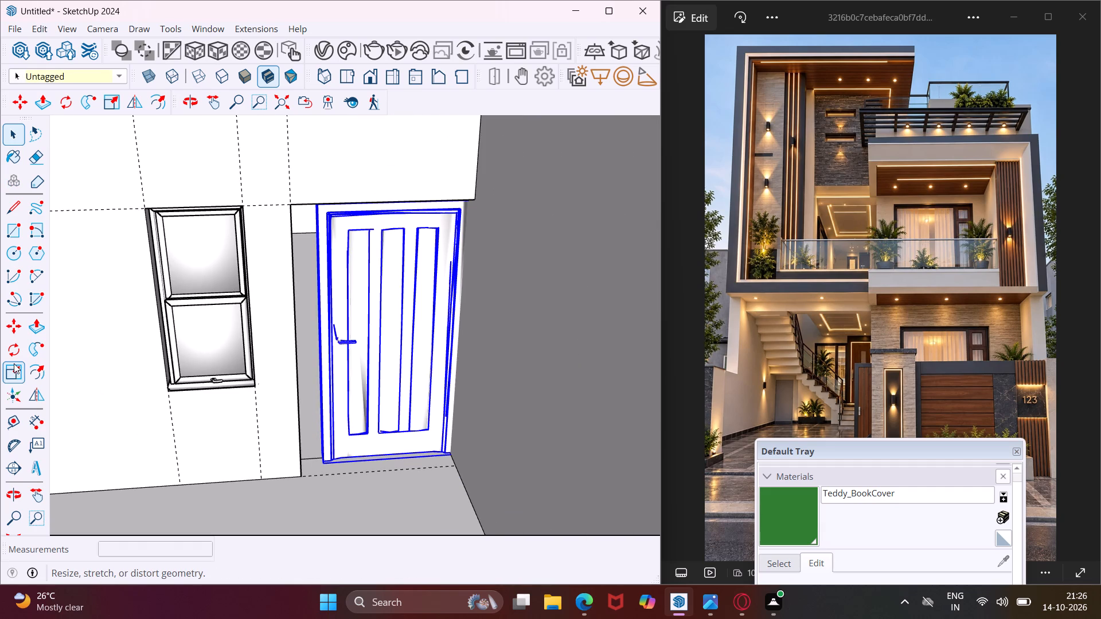
{"action": "left_click", "coordinate": [18, 368]}
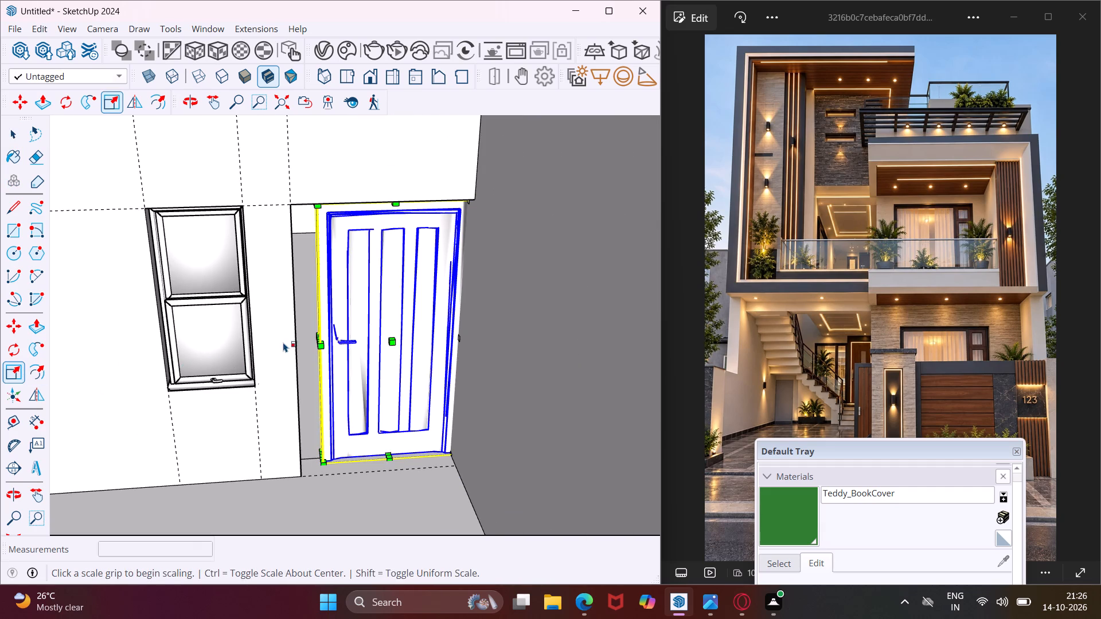
{"action": "scroll", "coordinate": [314, 338], "scroll_direction": "up", "scroll_amount": 2}
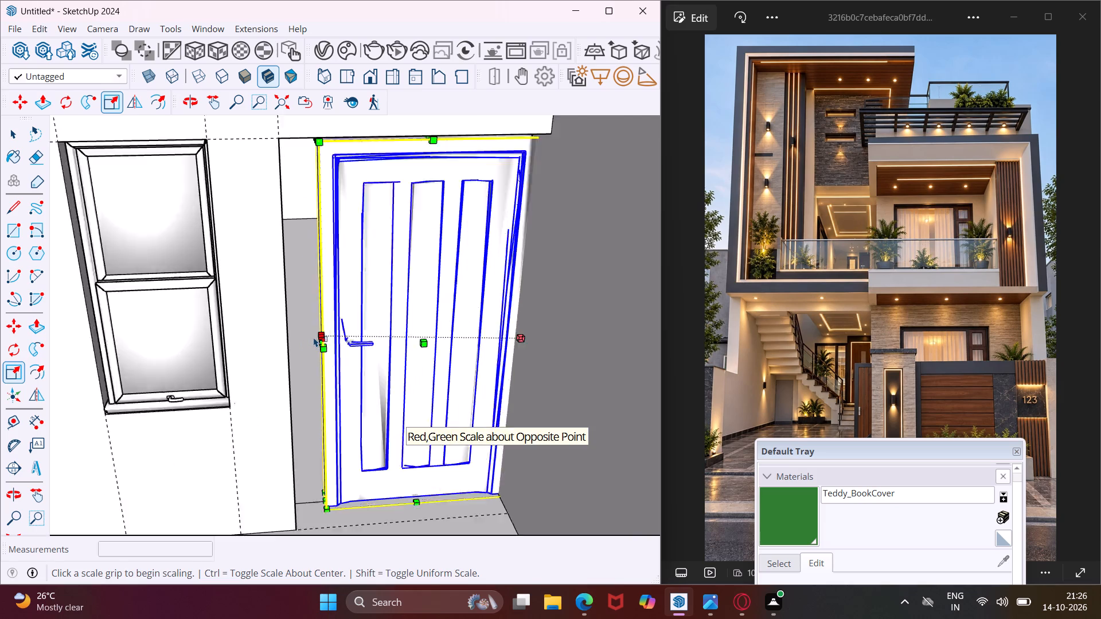
{"action": "scroll", "coordinate": [314, 337], "scroll_direction": "up", "scroll_amount": 5}
{"action": "left_click", "coordinate": [352, 356]}
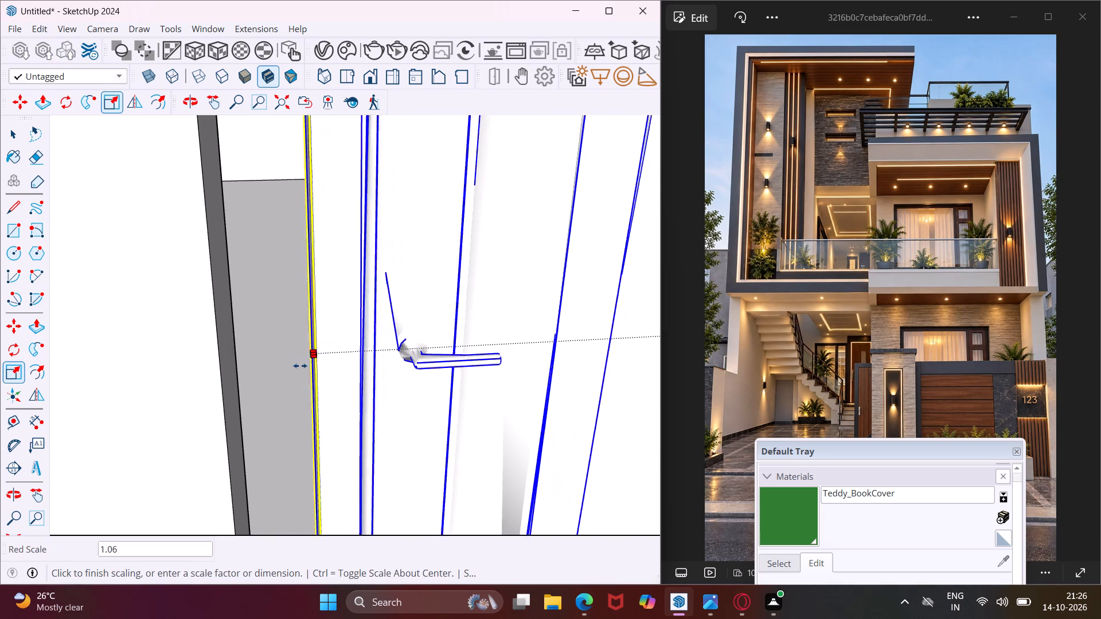
{"action": "left_click", "coordinate": [222, 387]}
Scale the door about -1.00 in depth and about 1.02 in height to meet the top of the doorway opening.
{"action": "scroll", "coordinate": [222, 387], "scroll_direction": "down", "scroll_amount": 5}
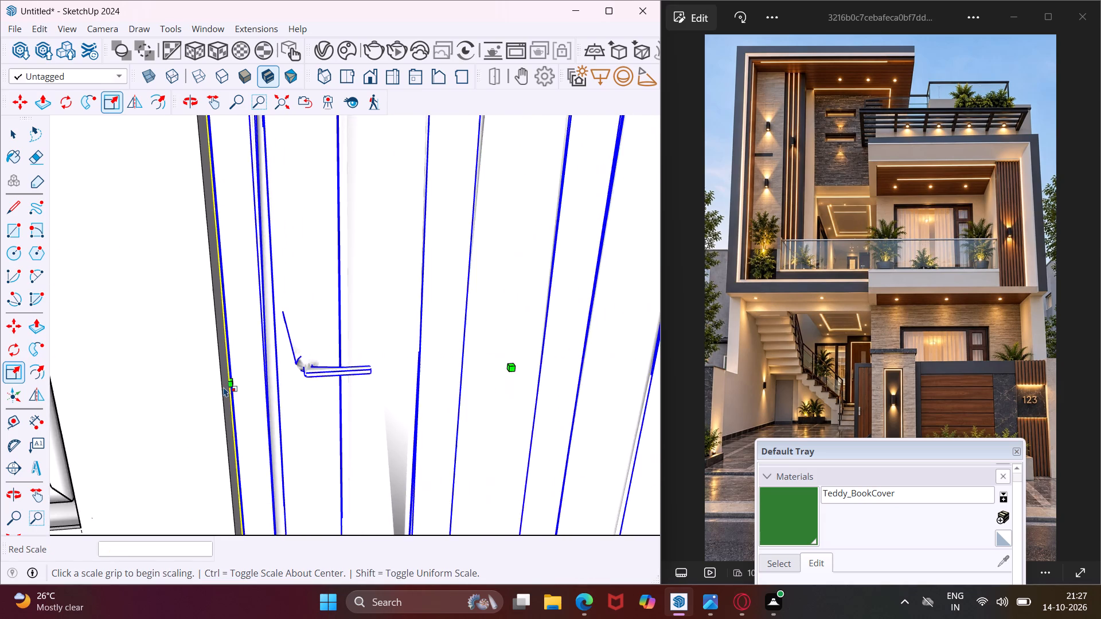
{"action": "scroll", "coordinate": [224, 387], "scroll_direction": "down", "scroll_amount": 13}
{"action": "middle_click_drag", "start_coordinate": [225, 383], "coordinate": [225, 377]}
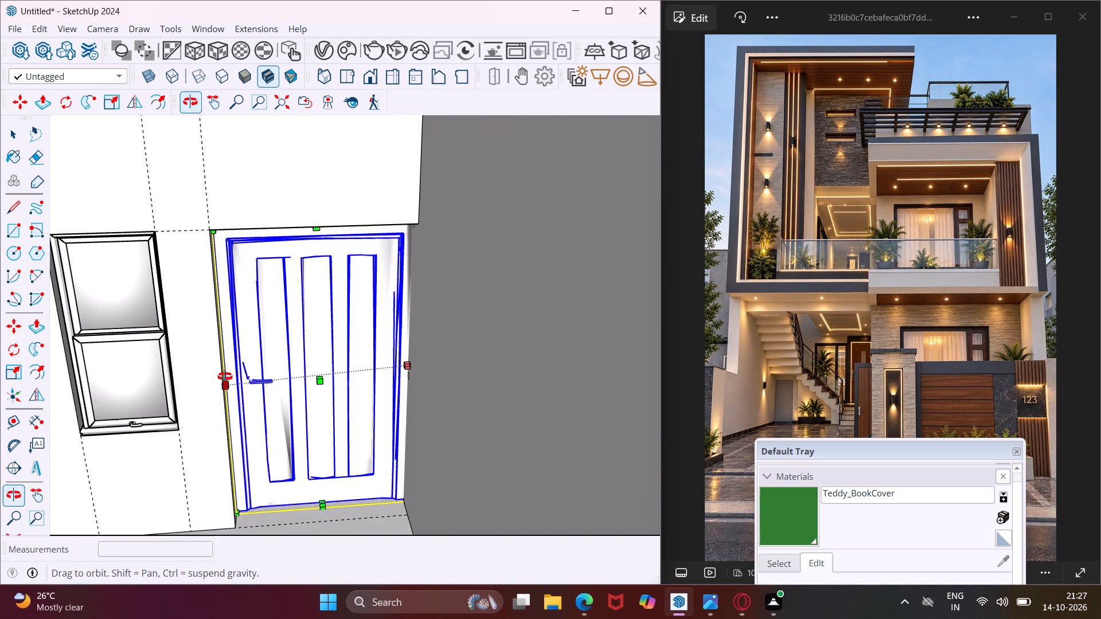
{"action": "middle_click_drag", "start_coordinate": [225, 377], "coordinate": [236, 279]}
{"action": "scroll", "coordinate": [307, 224], "scroll_direction": "up", "scroll_amount": 4}
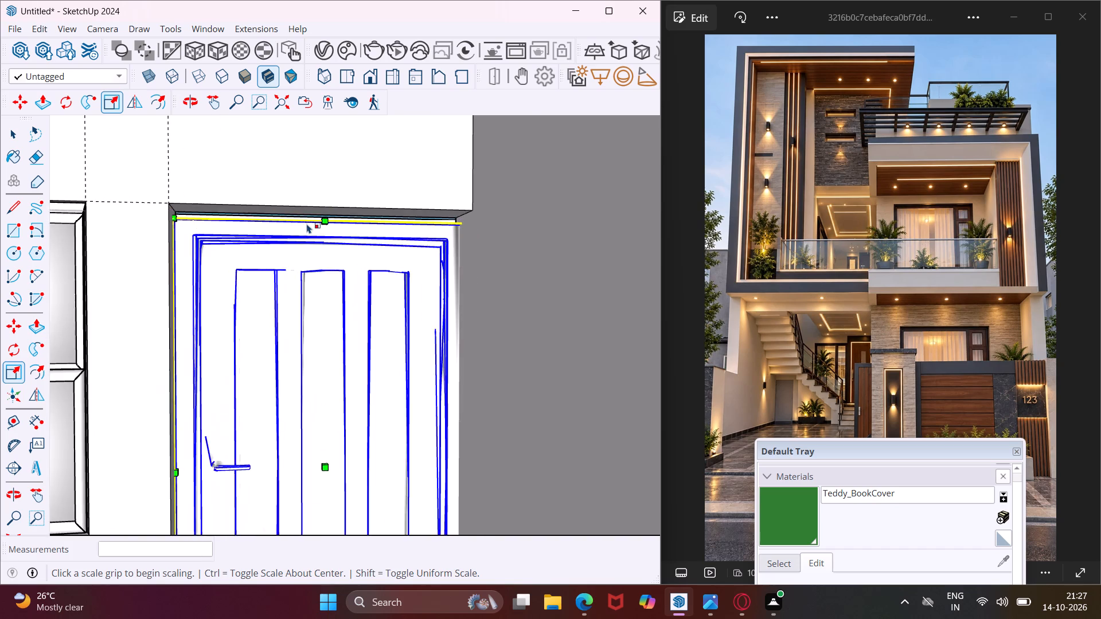
{"action": "scroll", "coordinate": [307, 224], "scroll_direction": "up", "scroll_amount": 3}
{"action": "middle_click_drag", "start_coordinate": [333, 224], "coordinate": [328, 258]}
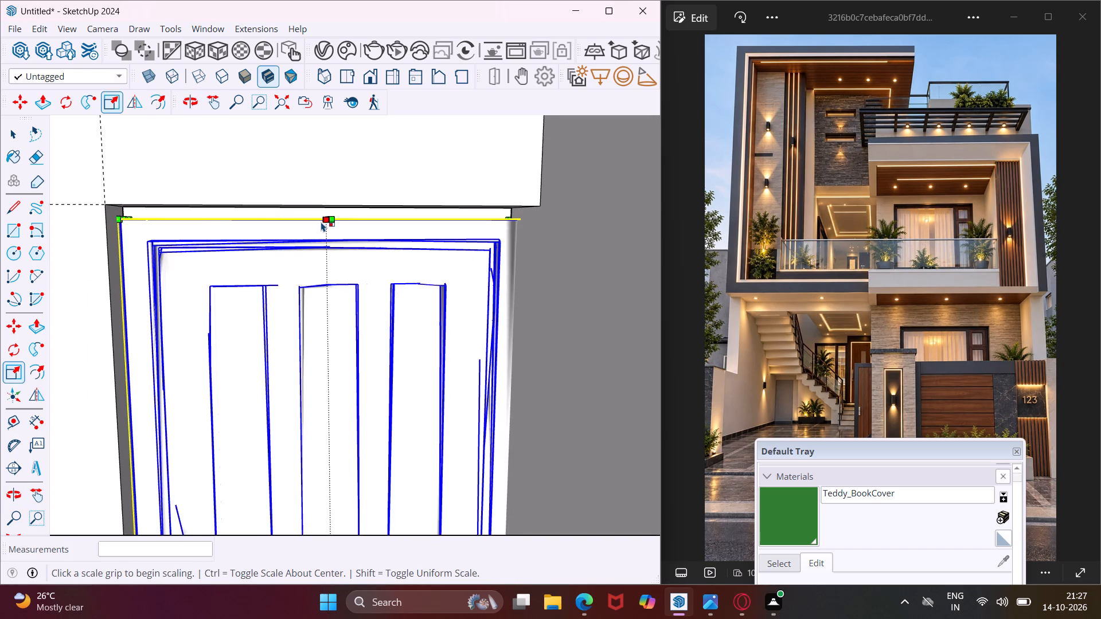
{"action": "left_click", "coordinate": [322, 221]}
{"action": "left_click", "coordinate": [324, 198]}
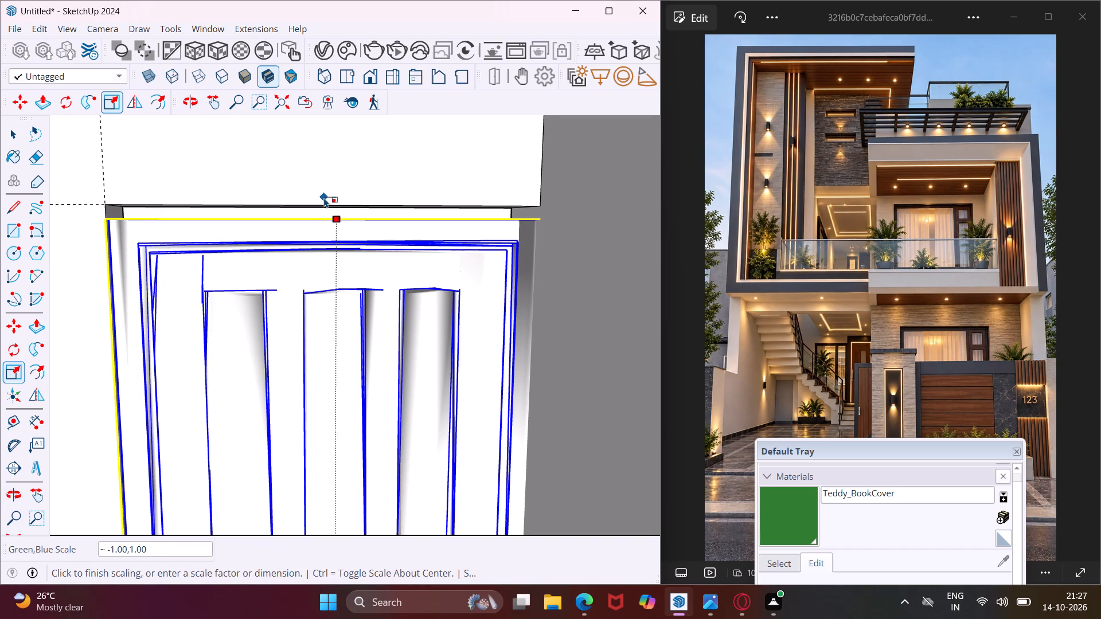
{"action": "scroll", "coordinate": [324, 219], "scroll_direction": "up", "scroll_amount": 3}
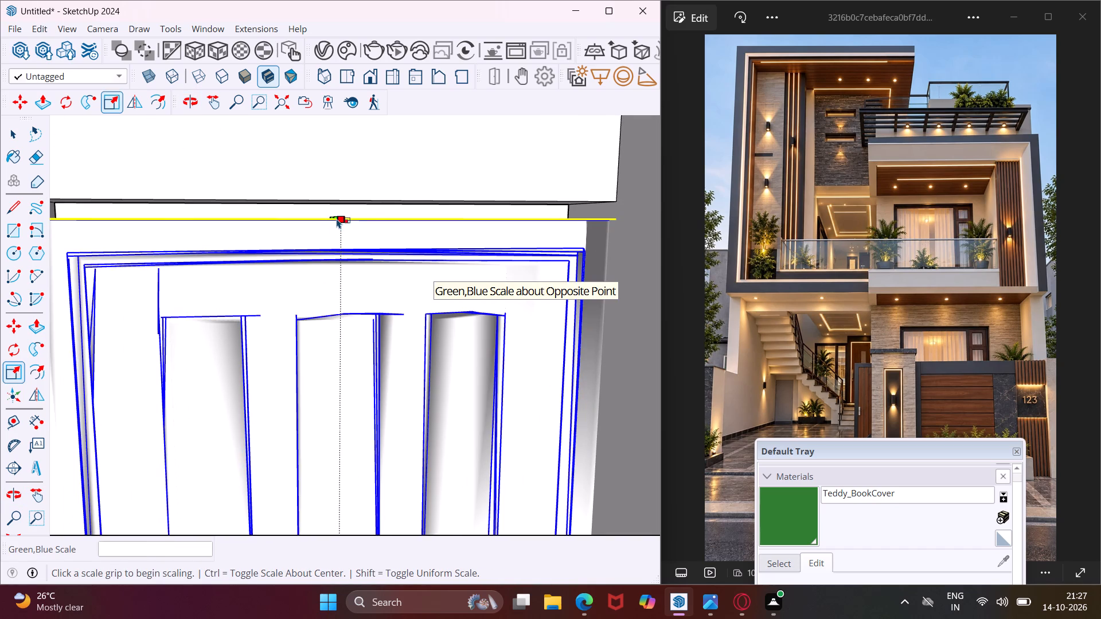
{"action": "left_click", "coordinate": [334, 217]}
{"action": "left_click", "coordinate": [332, 202]}
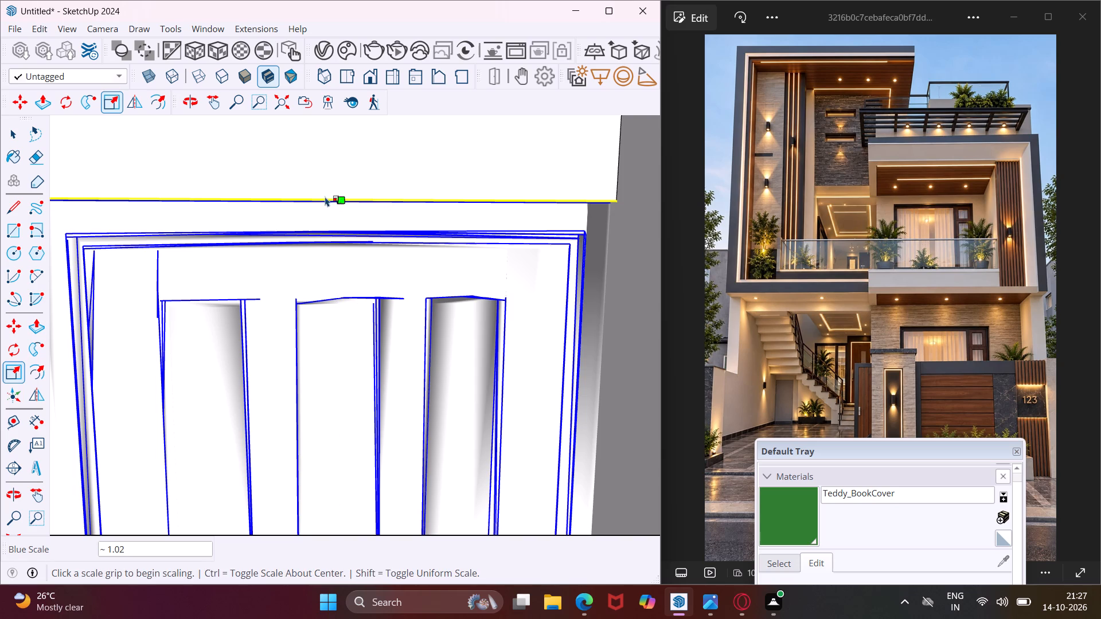
Copy the fitted door 15' 2 1/16" away onto the floor near the open front of the room.
{"action": "scroll", "coordinate": [305, 188], "scroll_direction": "down", "scroll_amount": 20}
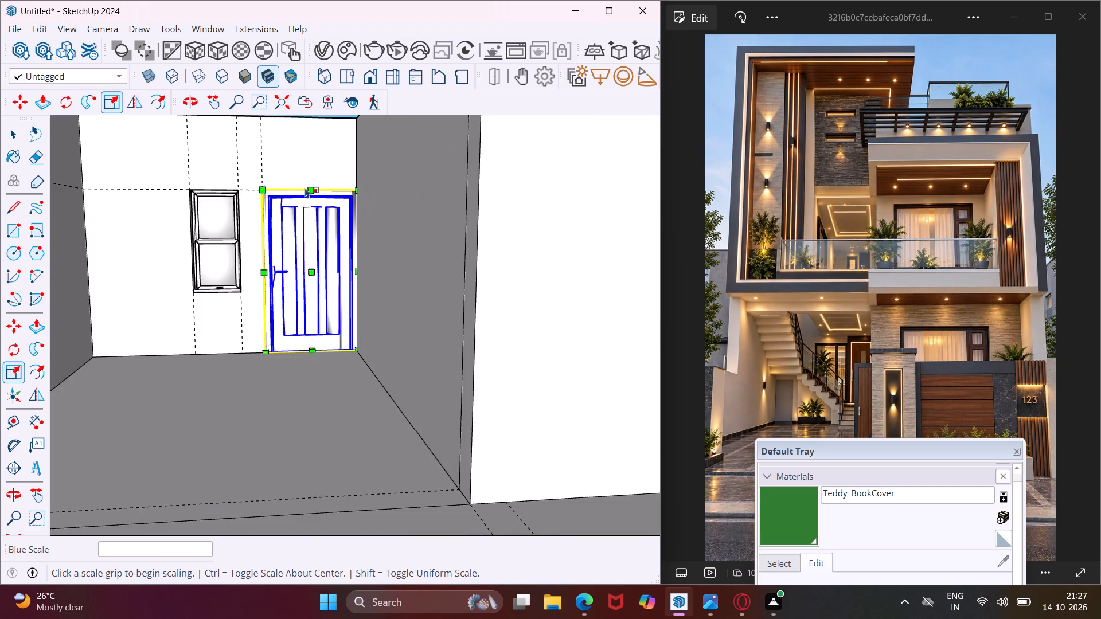
{"action": "scroll", "coordinate": [305, 188], "scroll_direction": "down", "scroll_amount": 5}
{"action": "middle_click_drag", "start_coordinate": [299, 222], "coordinate": [271, 292]}
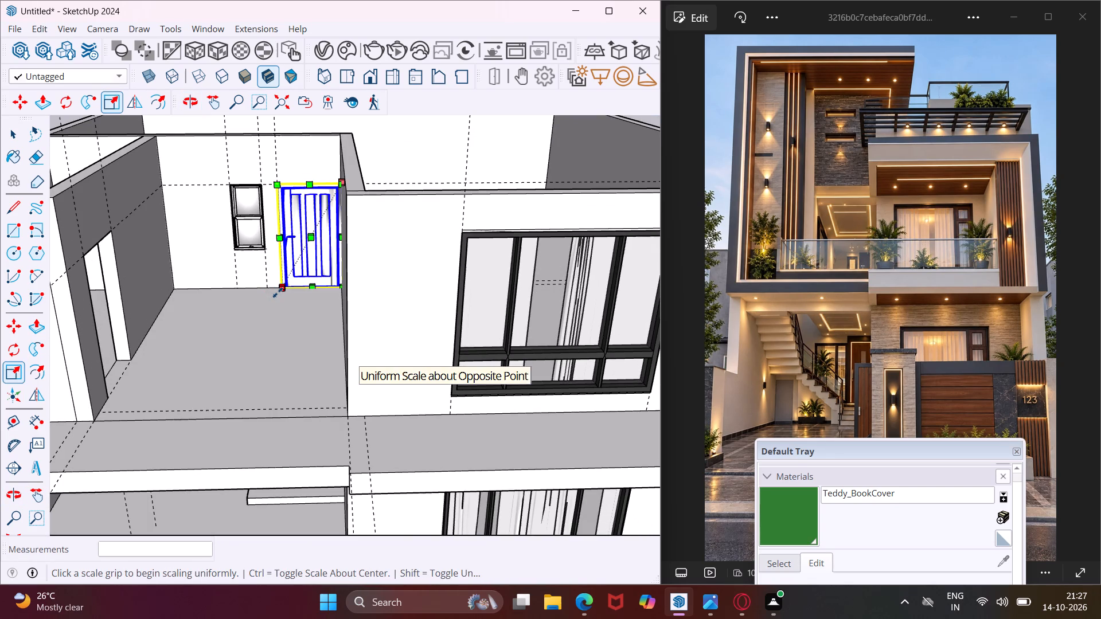
{"action": "key", "text": "m"}
{"action": "scroll", "coordinate": [281, 288], "scroll_direction": "up", "scroll_amount": 6}
{"action": "left_click", "coordinate": [281, 287]}
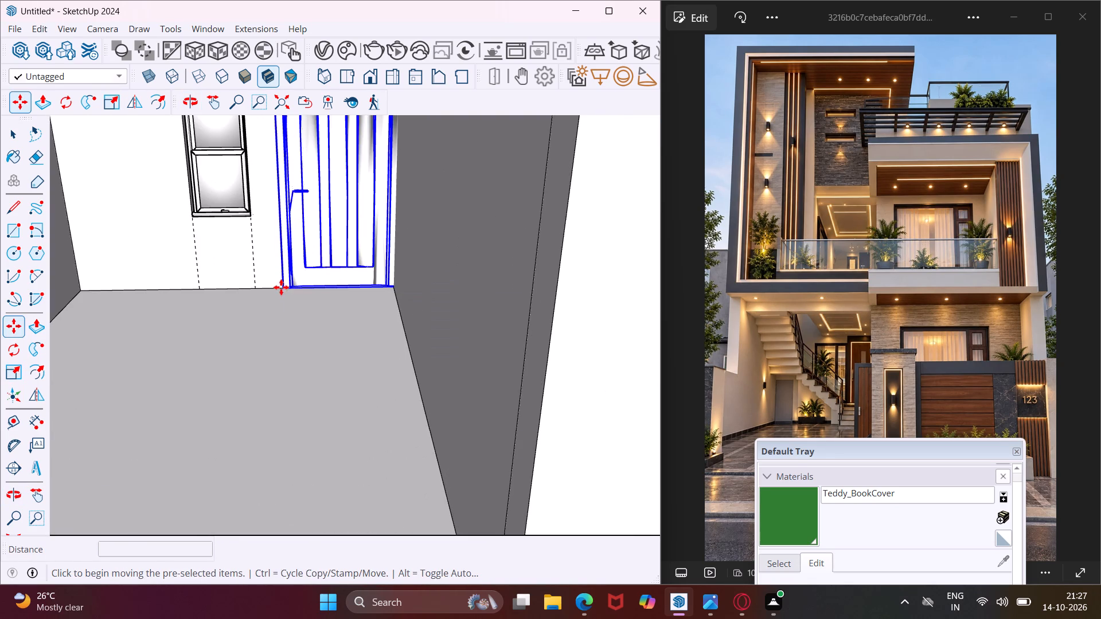
{"action": "scroll", "coordinate": [255, 323], "scroll_direction": "down", "scroll_amount": 7}
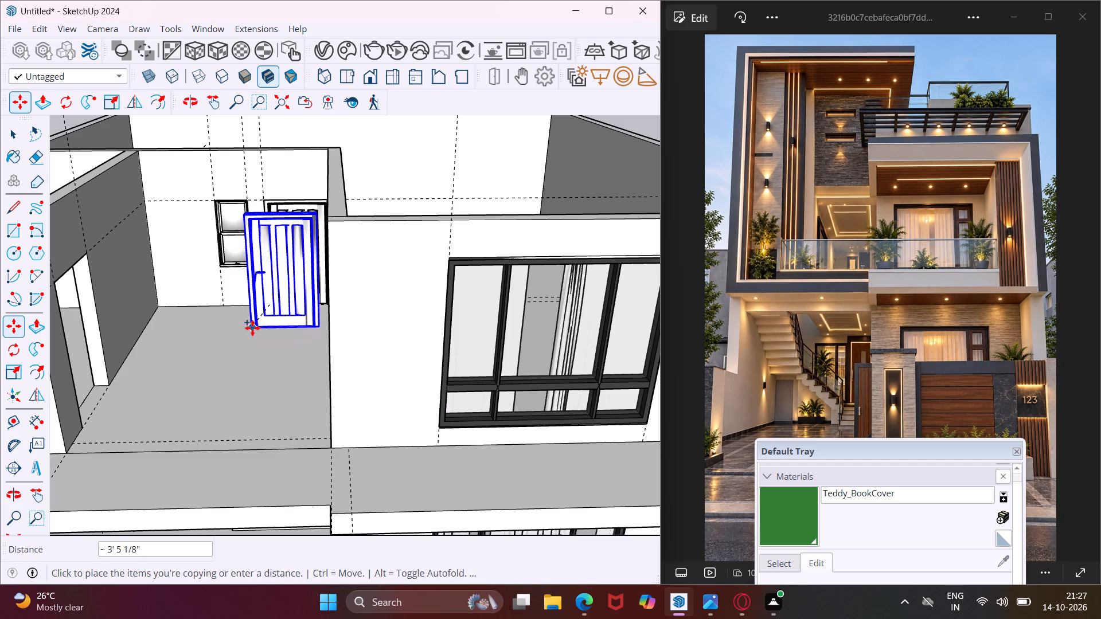
{"action": "left_click", "coordinate": [141, 425]}
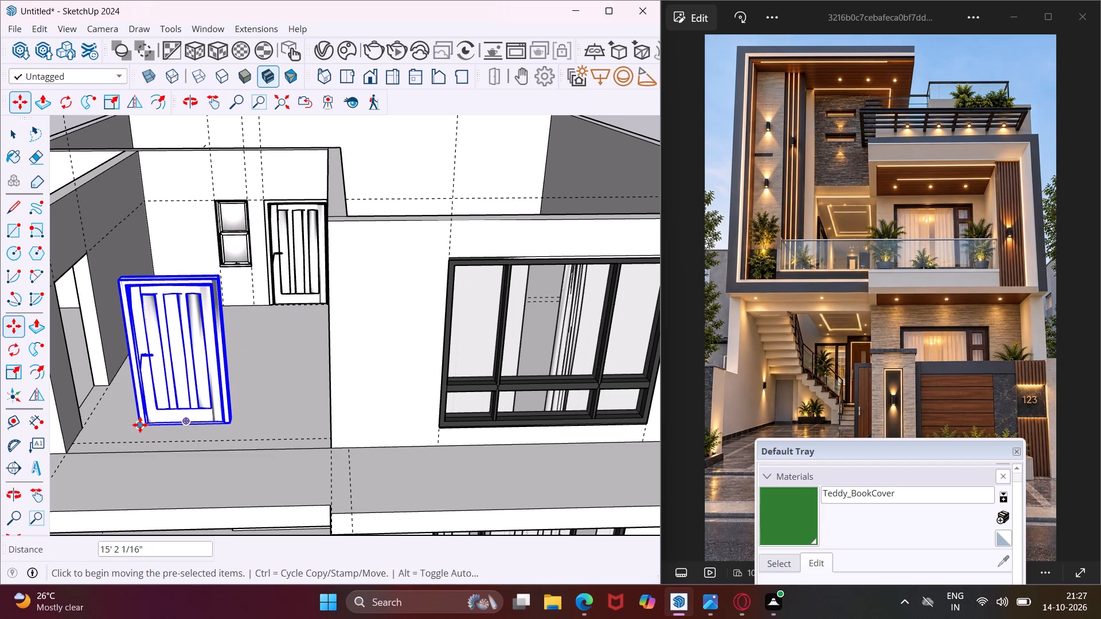
Rotate the copied door 90 degrees about the vertical axis so it parallels the side wall.
{"action": "left_click", "coordinate": [21, 353]}
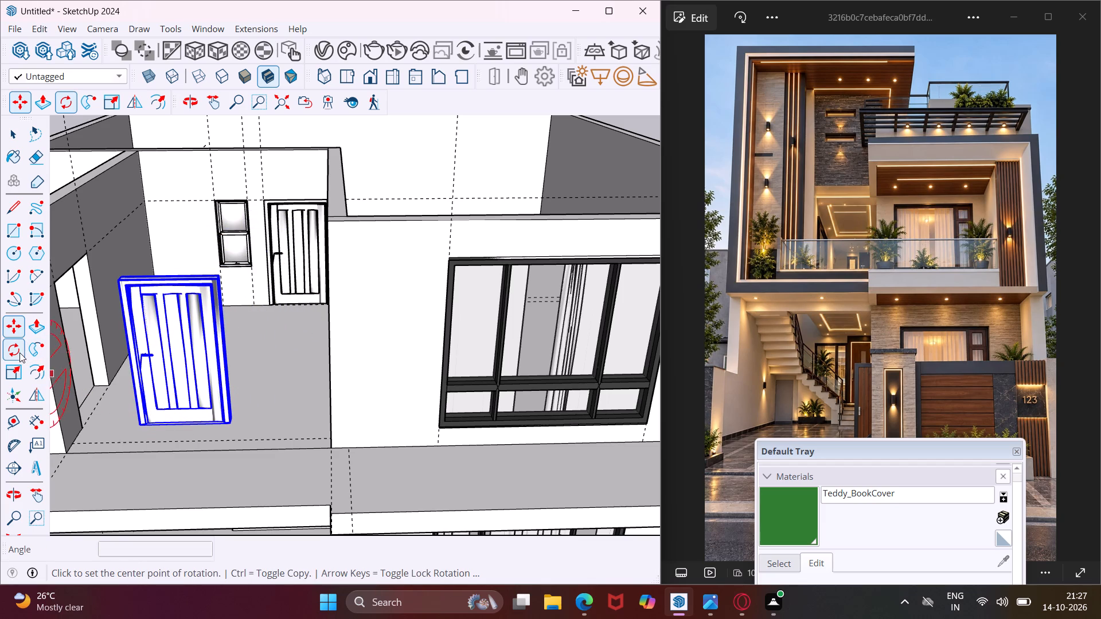
{"action": "left_click", "coordinate": [202, 449]}
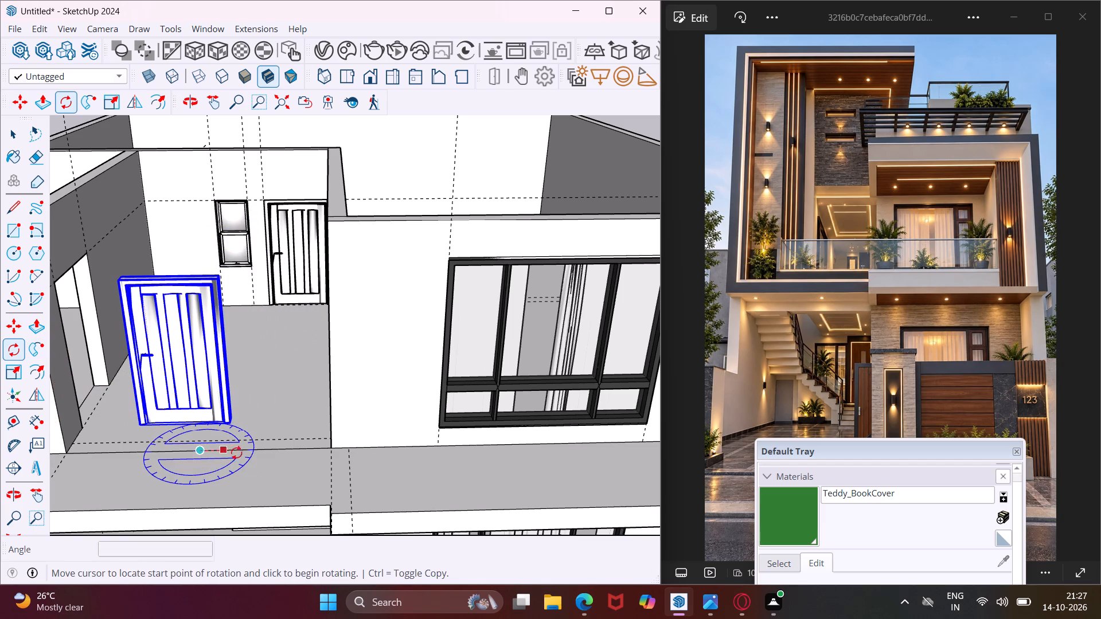
{"action": "left_click", "coordinate": [245, 452]}
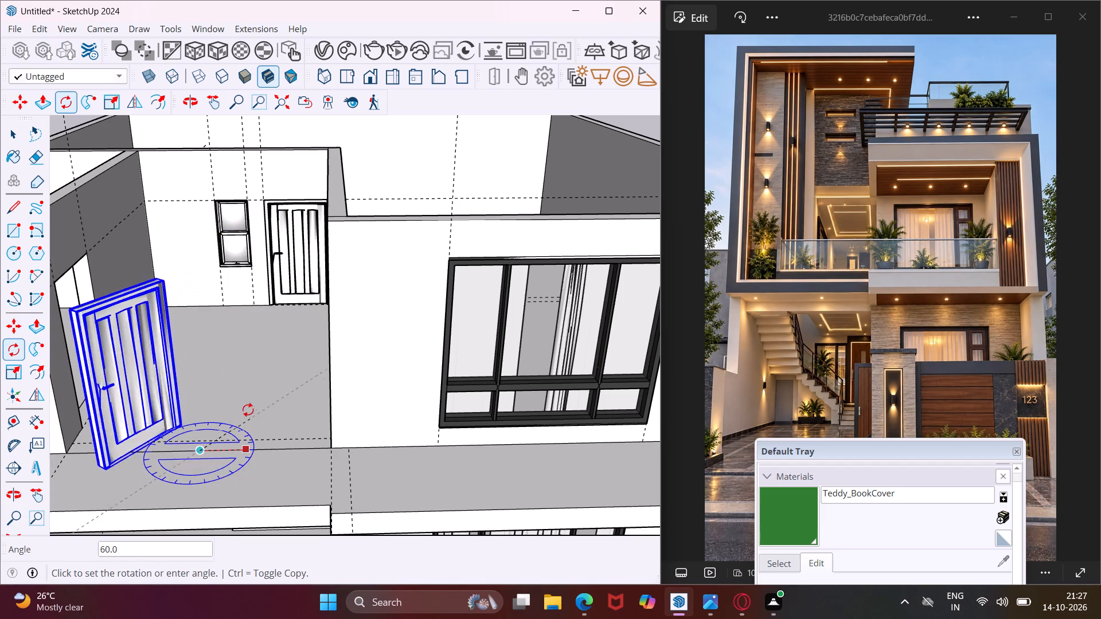
{"action": "left_click", "coordinate": [217, 385]}
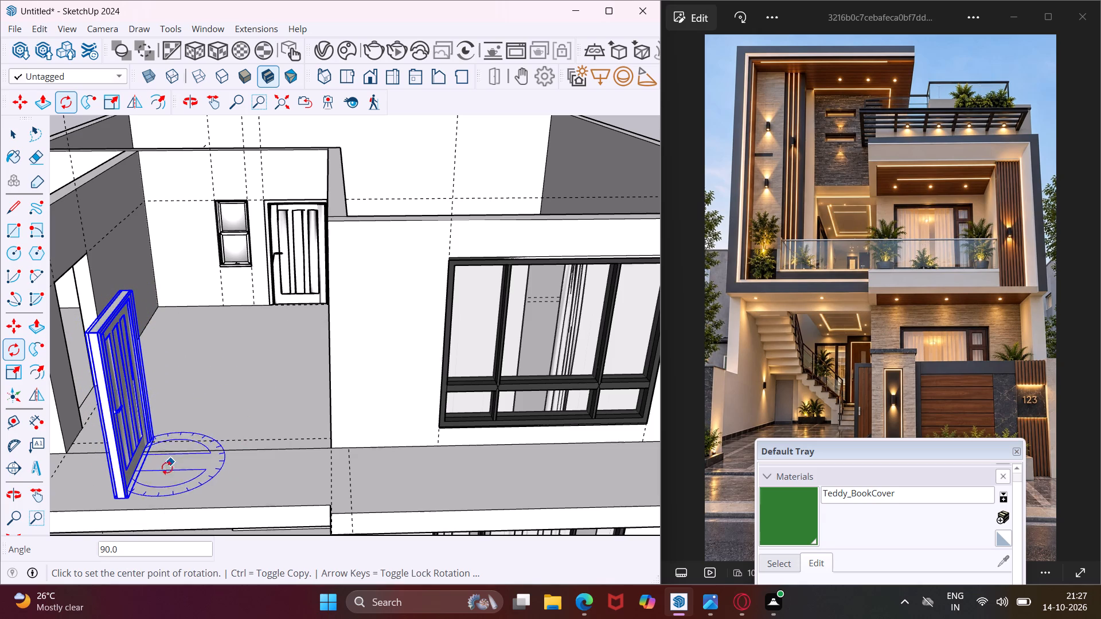
Move the rotated door about 6' 1/8" from its bottom corner into the opening in the side wall.
{"action": "key", "text": "m"}
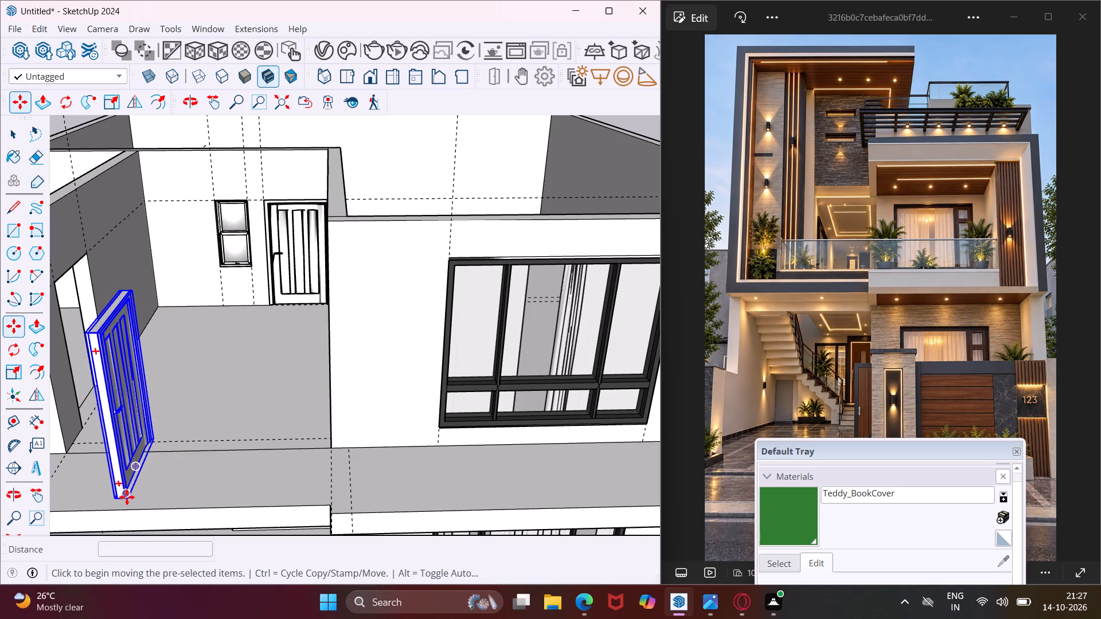
{"action": "scroll", "coordinate": [128, 499], "scroll_direction": "up", "scroll_amount": 3}
{"action": "left_click", "coordinate": [128, 499]}
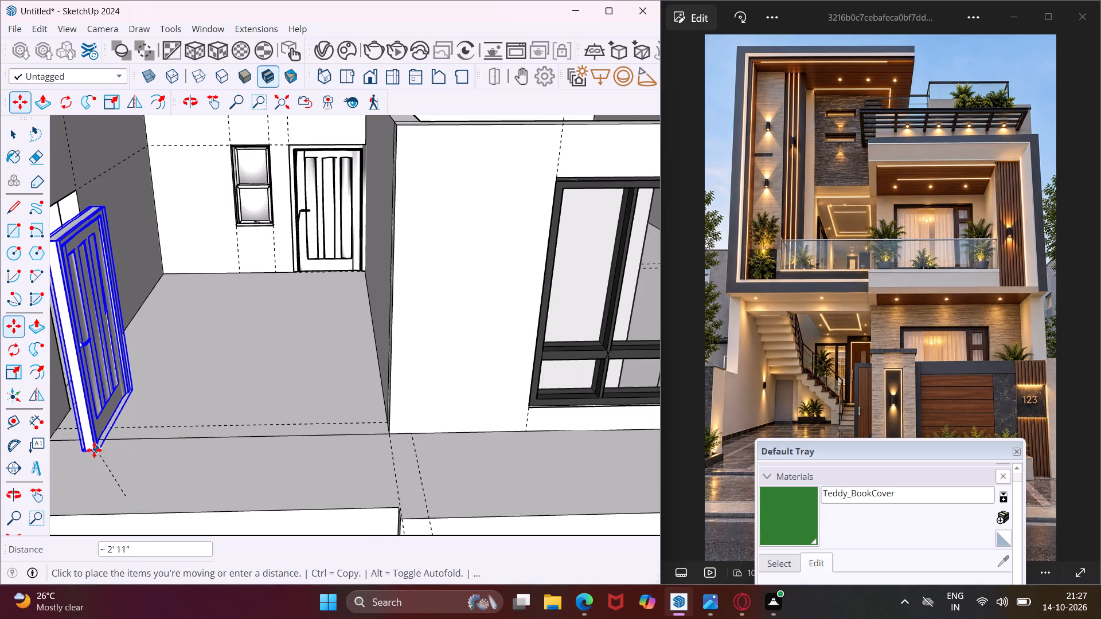
{"action": "left_click", "coordinate": [73, 409]}
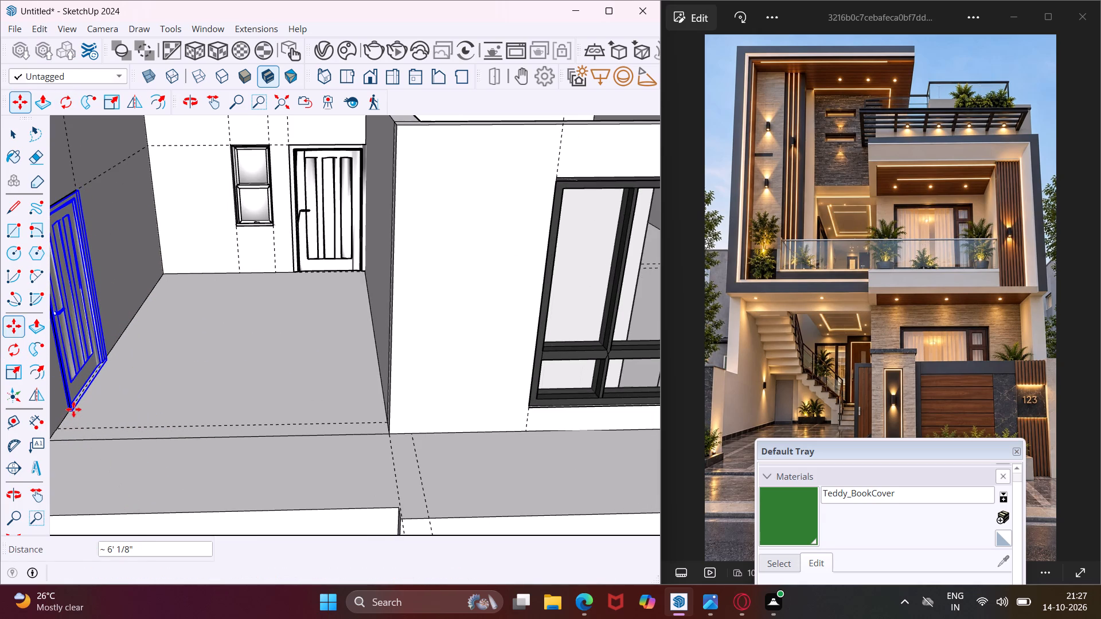
Examine the door placed in the side wall and the surrounding upper floor from several angles.
{"action": "key", "text": "Escape"}
{"action": "key", "text": "space"}
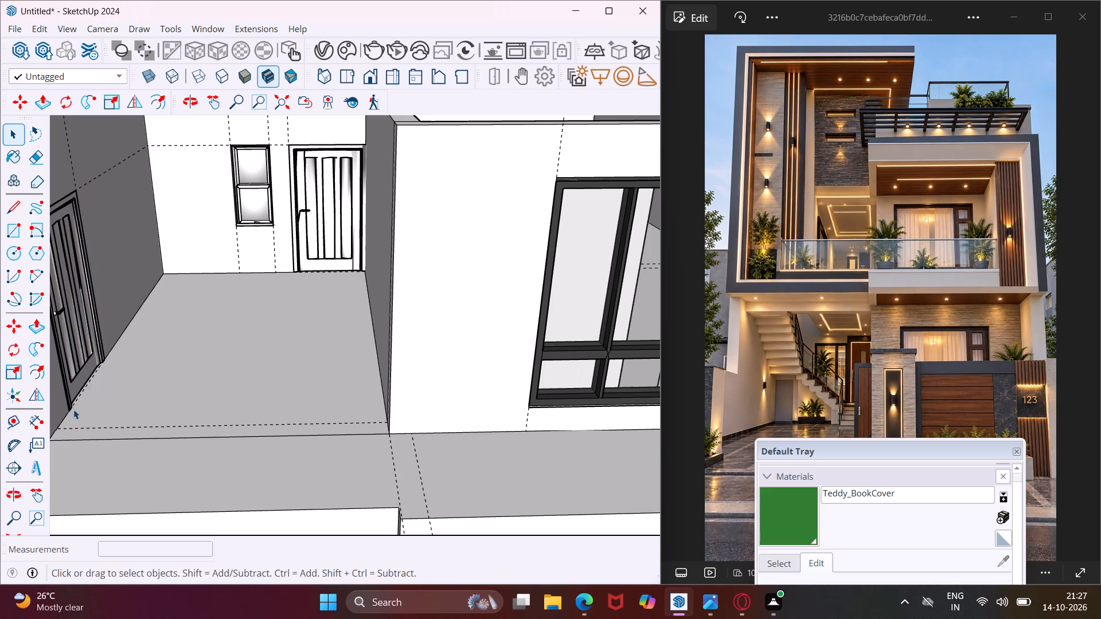
{"action": "middle_click_drag", "start_coordinate": [113, 401], "coordinate": [150, 398]}
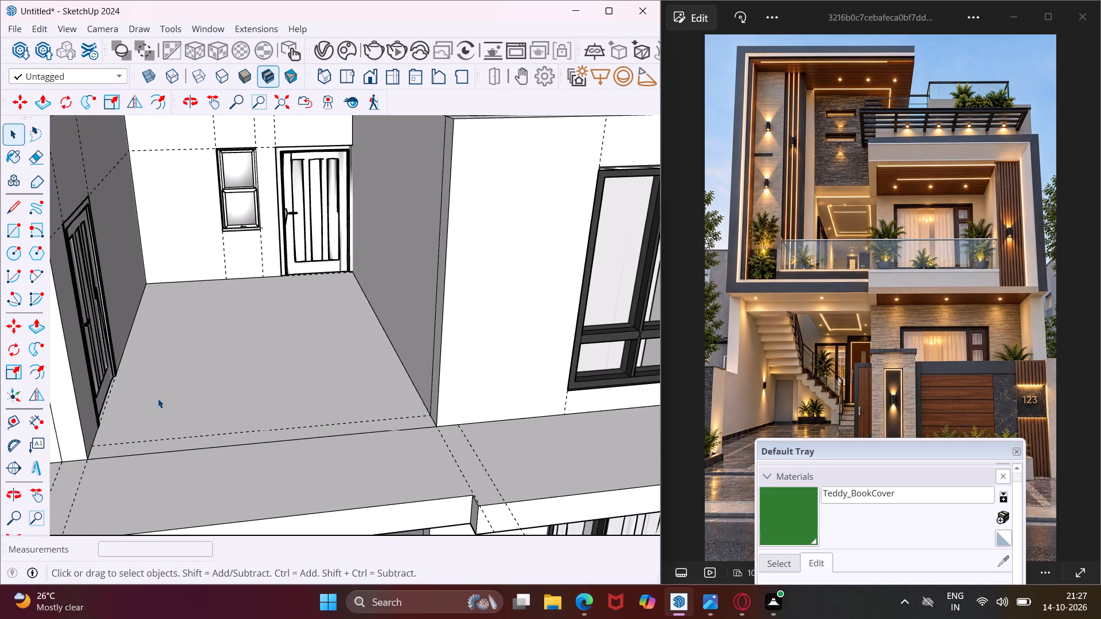
{"action": "scroll", "coordinate": [158, 398], "scroll_direction": "down", "scroll_amount": 4}
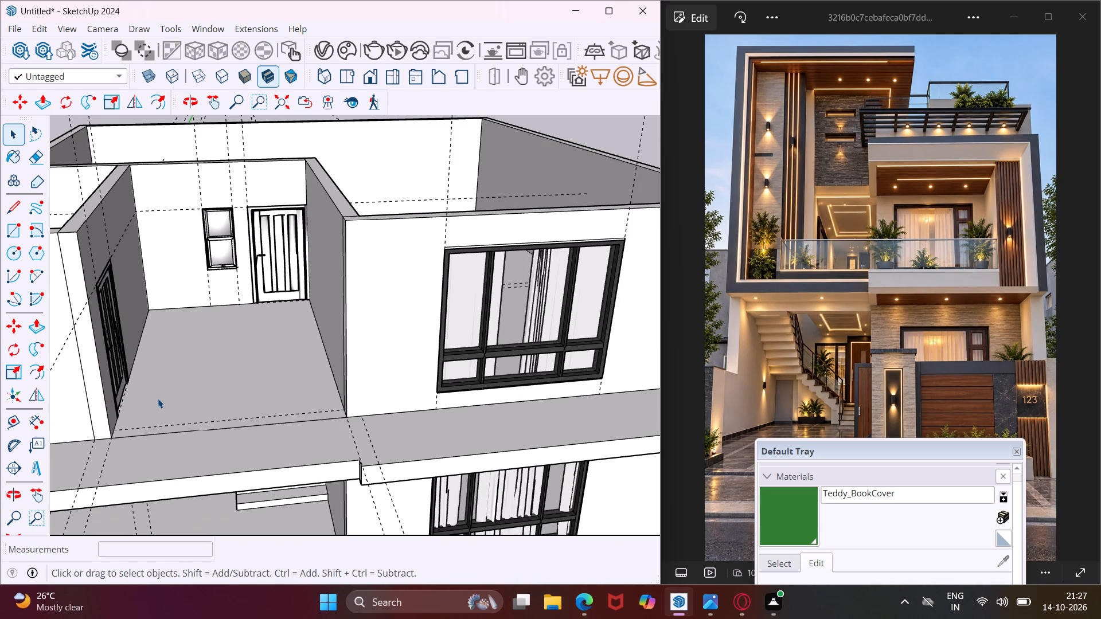
{"action": "scroll", "coordinate": [158, 398], "scroll_direction": "down", "scroll_amount": 2}
{"action": "middle_click_drag", "start_coordinate": [326, 382], "coordinate": [387, 421]}
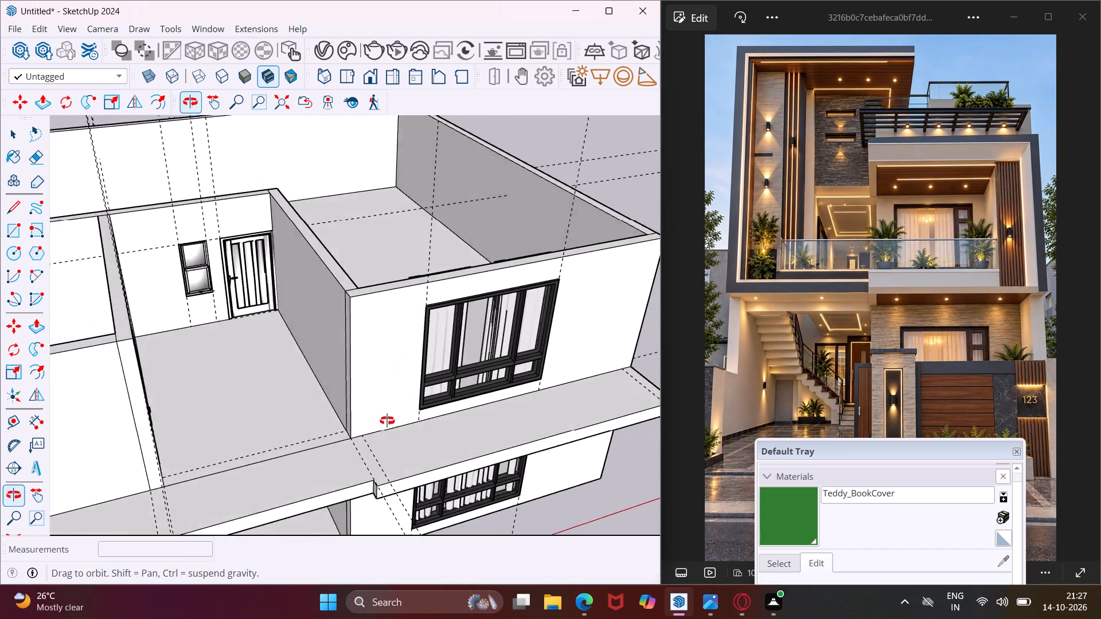
{"action": "middle_click_drag", "start_coordinate": [387, 421], "coordinate": [451, 407]}
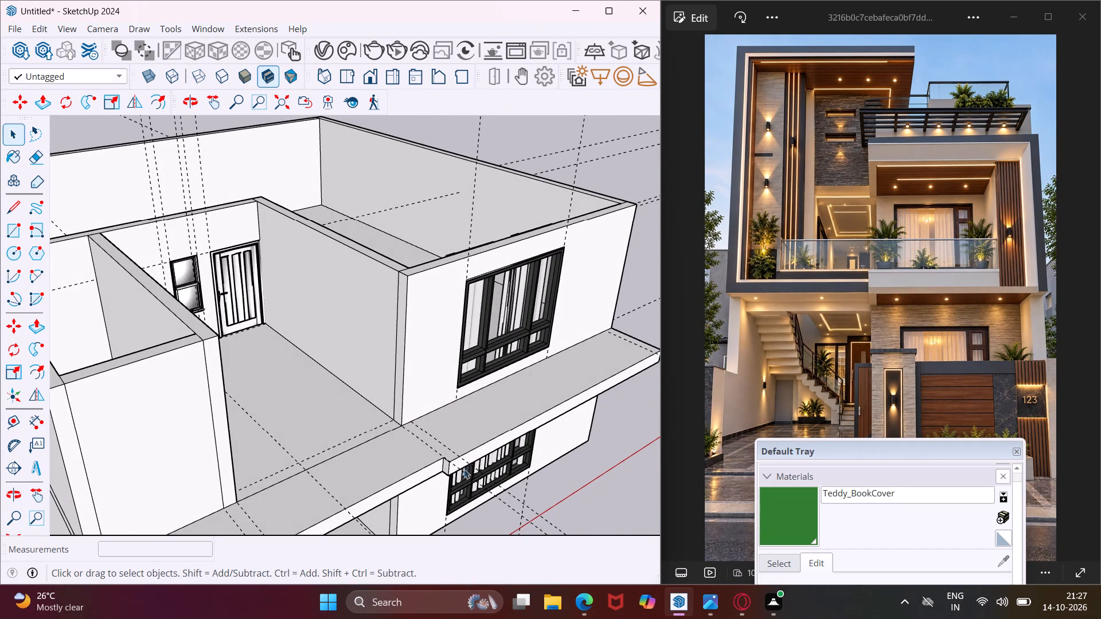
{"action": "middle_click_drag", "start_coordinate": [436, 470], "coordinate": [294, 396]}
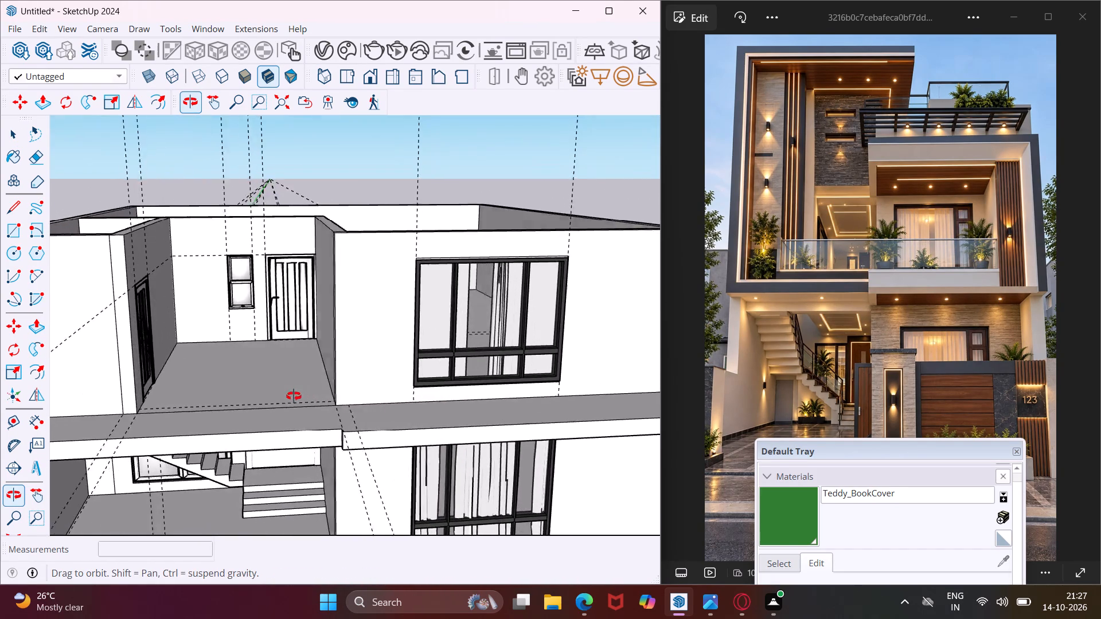
{"action": "middle_click_drag", "start_coordinate": [294, 396], "coordinate": [279, 373]}
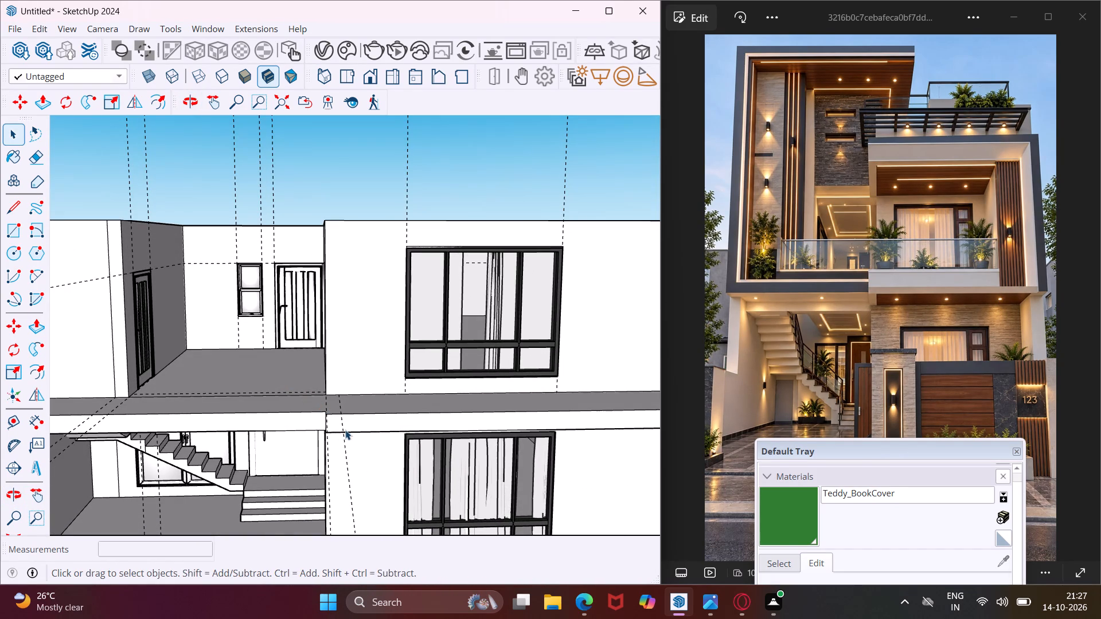
Draw a line about 4' 3 1/16" across the projecting slab's underside, from the wall to the front edge near the stepped corner.
{"action": "middle_click_drag", "start_coordinate": [354, 444], "coordinate": [373, 332]}
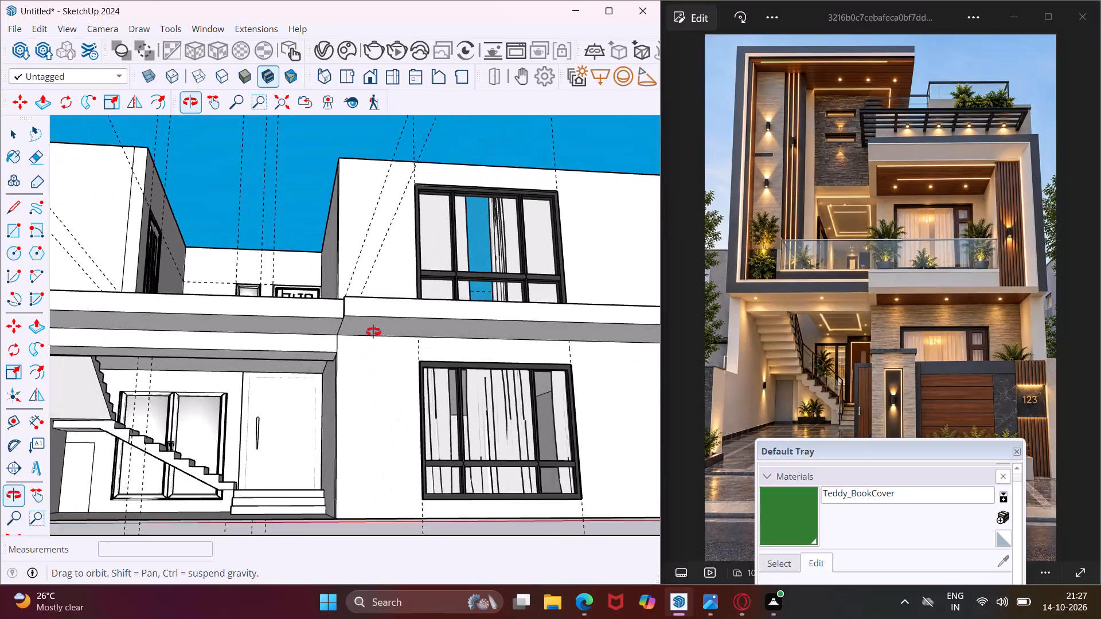
{"action": "middle_click_drag", "start_coordinate": [373, 332], "coordinate": [374, 330]}
{"action": "scroll", "coordinate": [392, 312], "scroll_direction": "up", "scroll_amount": 6}
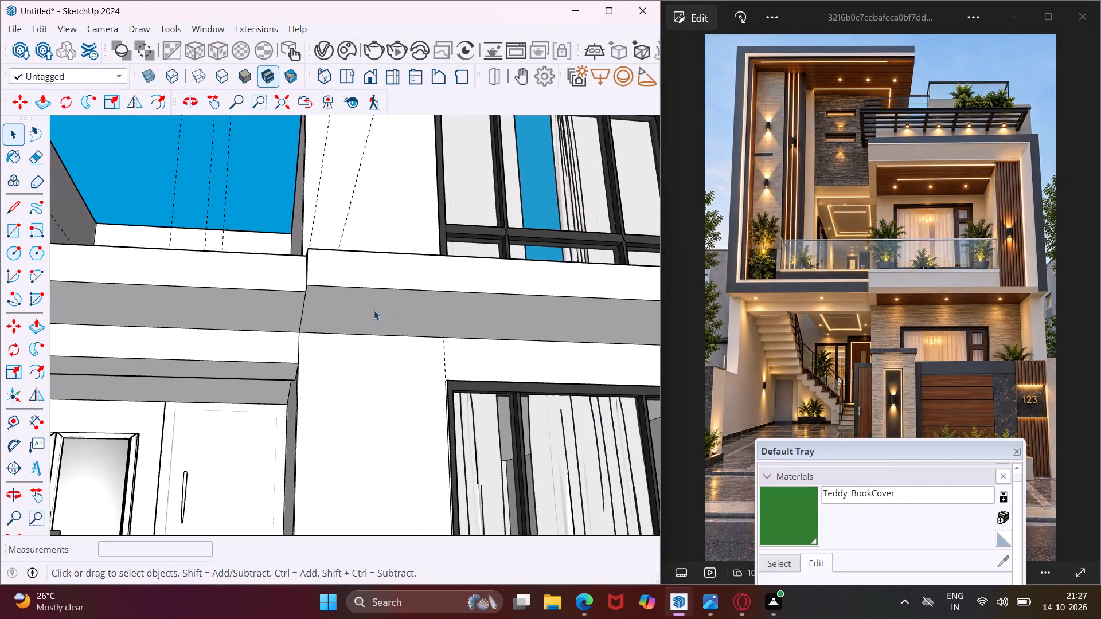
{"action": "middle_click_drag", "start_coordinate": [345, 318], "coordinate": [344, 283]}
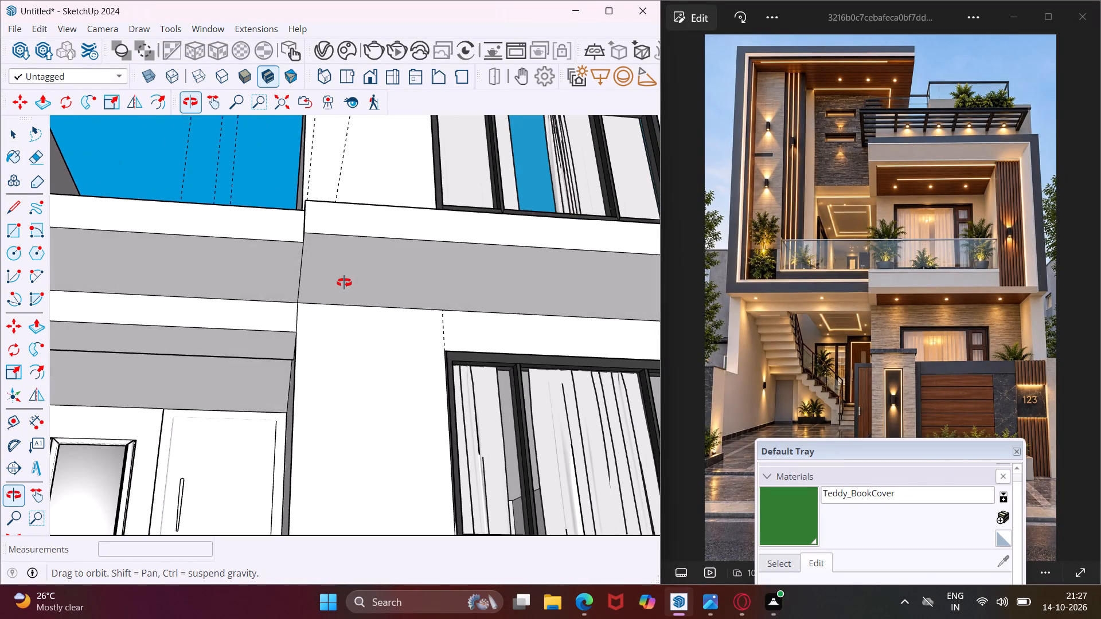
{"action": "middle_click_drag", "start_coordinate": [344, 283], "coordinate": [337, 315]}
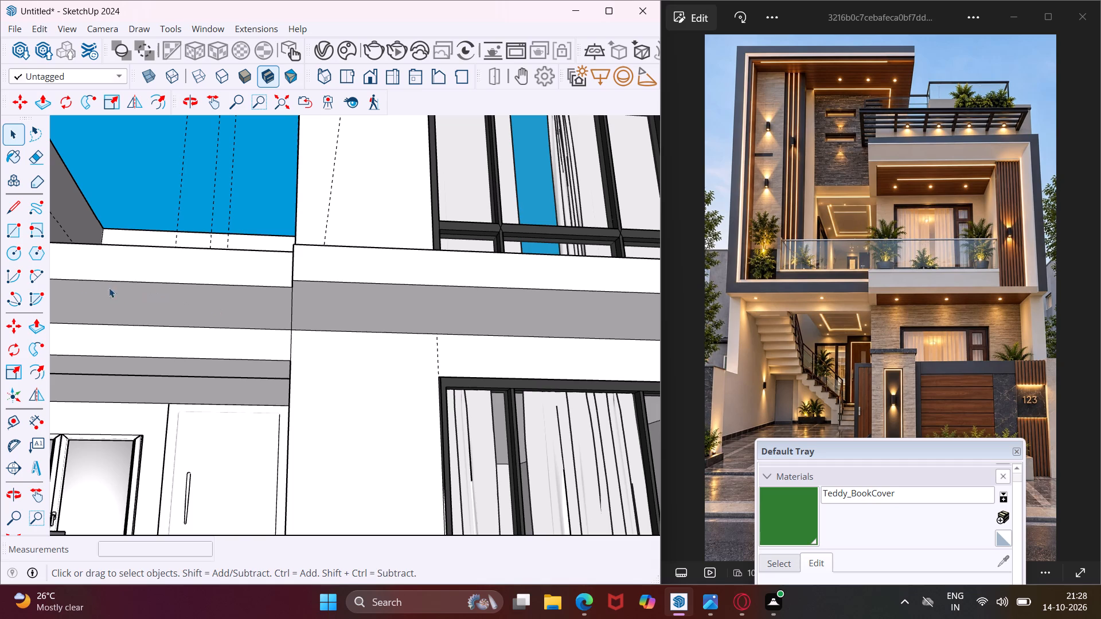
{"action": "left_click", "coordinate": [11, 209]}
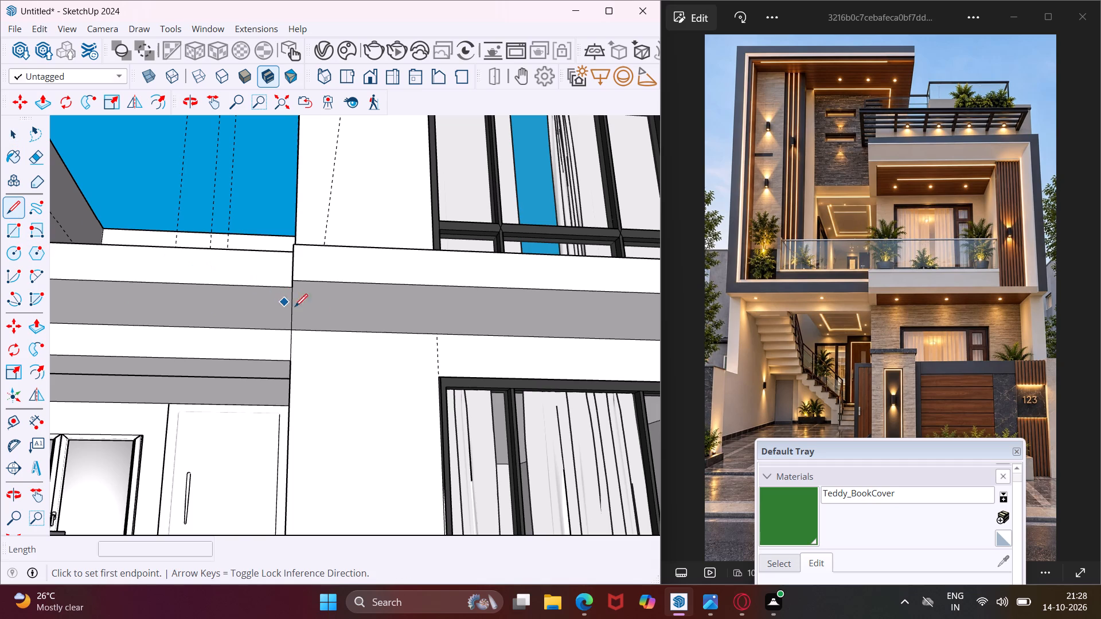
{"action": "scroll", "coordinate": [335, 332], "scroll_direction": "up", "scroll_amount": 4}
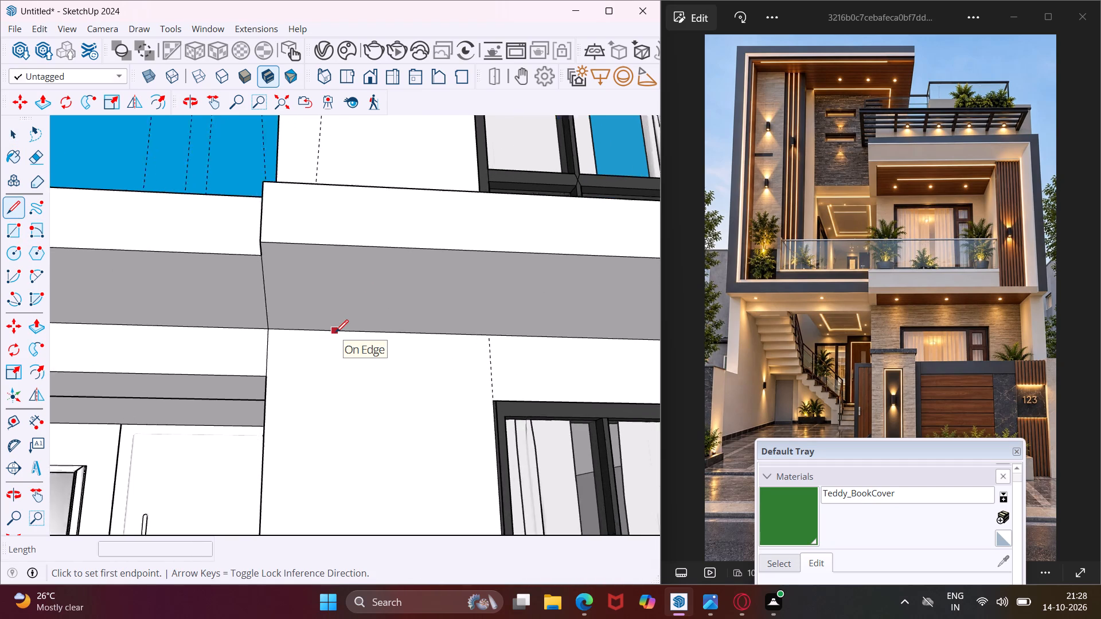
{"action": "scroll", "coordinate": [335, 332], "scroll_direction": "up", "scroll_amount": 2}
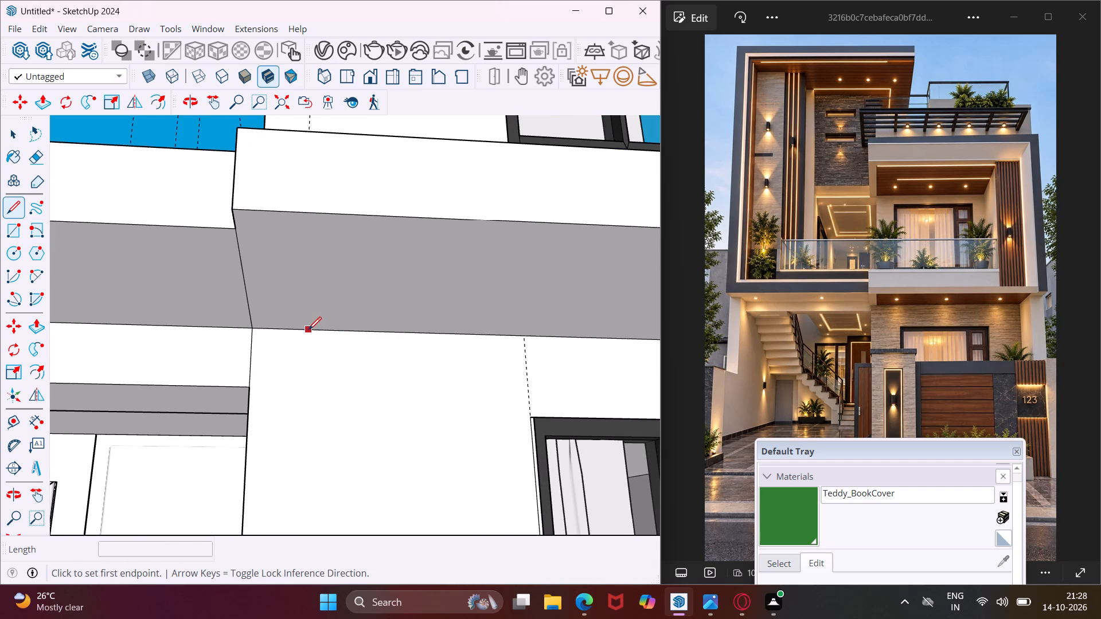
{"action": "left_click", "coordinate": [307, 330]}
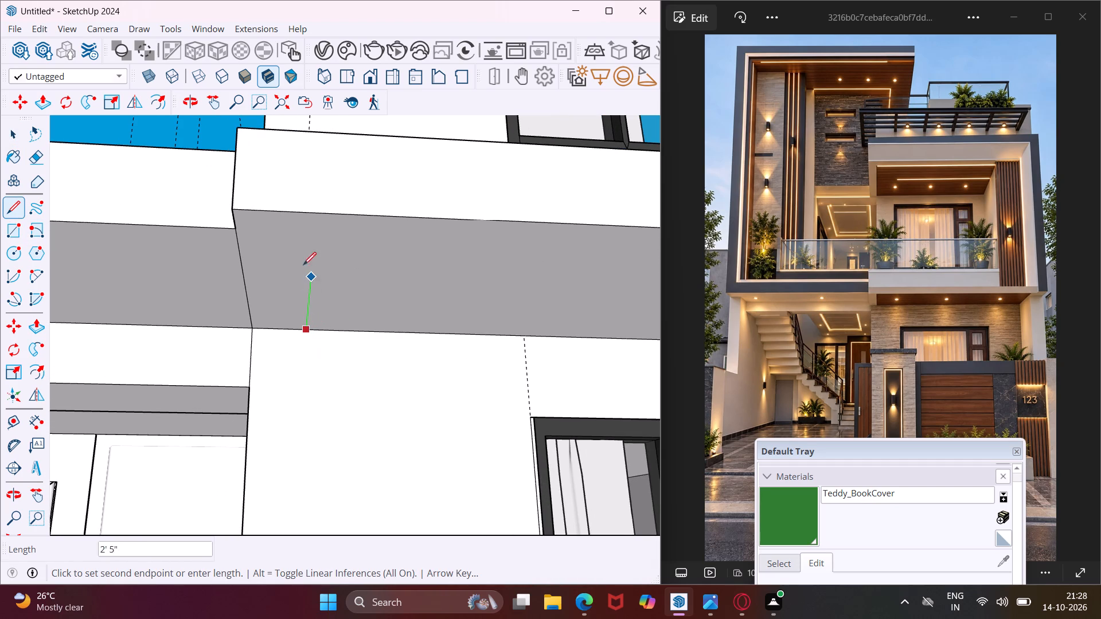
{"action": "left_click", "coordinate": [316, 215]}
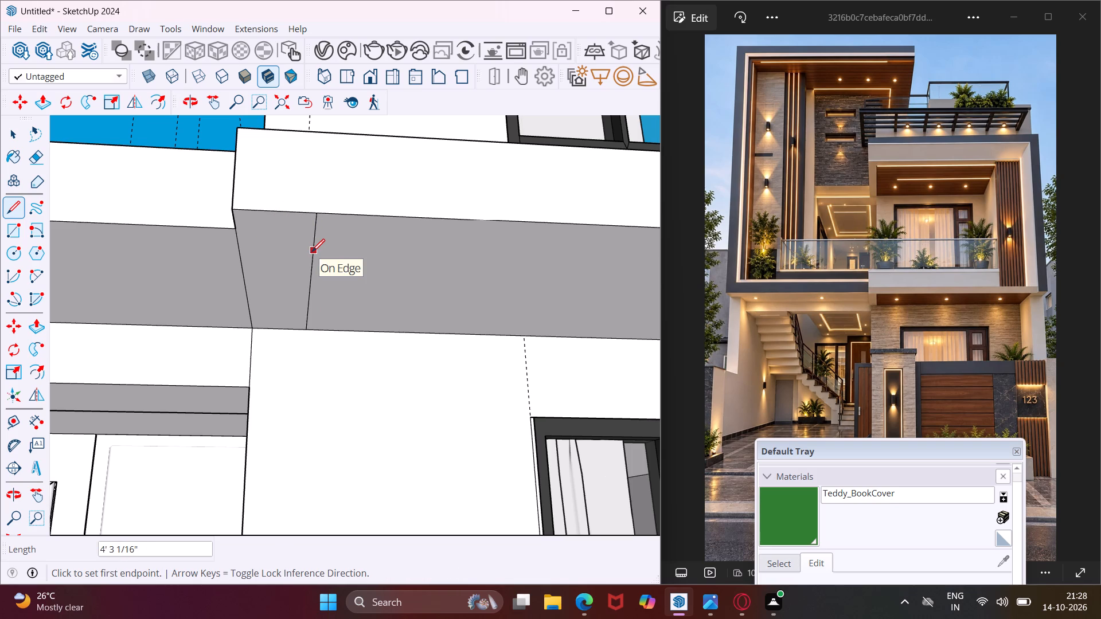
Draw a line about 19' 8" along the slab's underside, parallel to its front edge, from the cross line to the far end edge.
{"action": "left_click", "coordinate": [312, 252]}
{"action": "scroll", "coordinate": [377, 245], "scroll_direction": "down", "scroll_amount": 18}
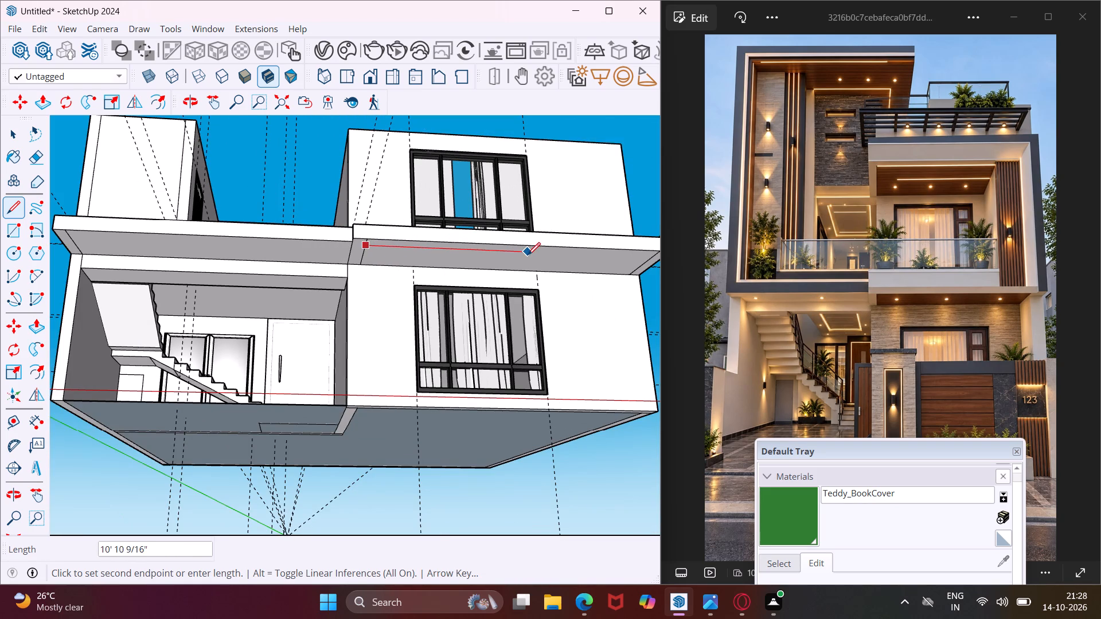
{"action": "middle_click_drag", "start_coordinate": [528, 255], "coordinate": [446, 231]}
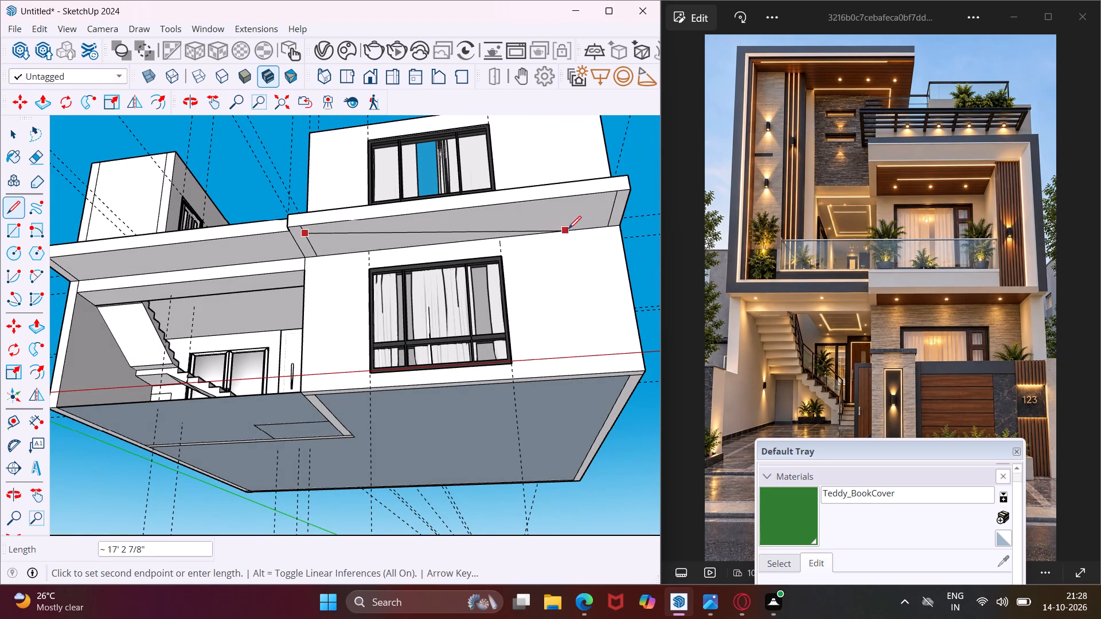
{"action": "left_click", "coordinate": [612, 200]}
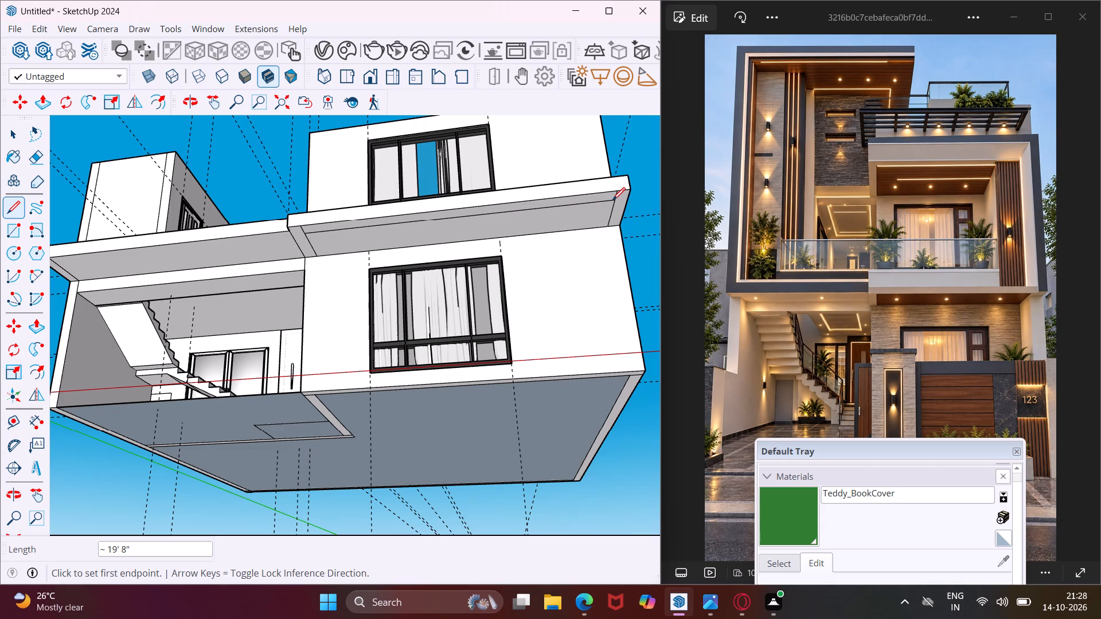
{"action": "key", "text": "Escape"}
{"action": "key", "text": "space"}
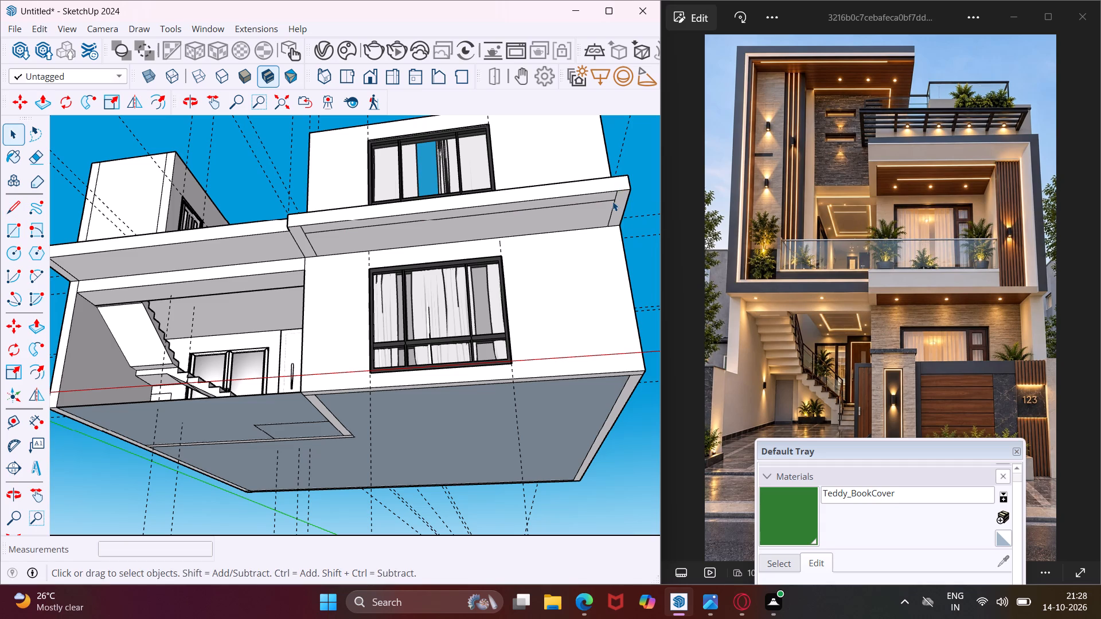
Push/Pull the narrow end strip of the slab's underside down 2 5/16".
{"action": "middle_click_drag", "start_coordinate": [612, 201], "coordinate": [644, 302]}
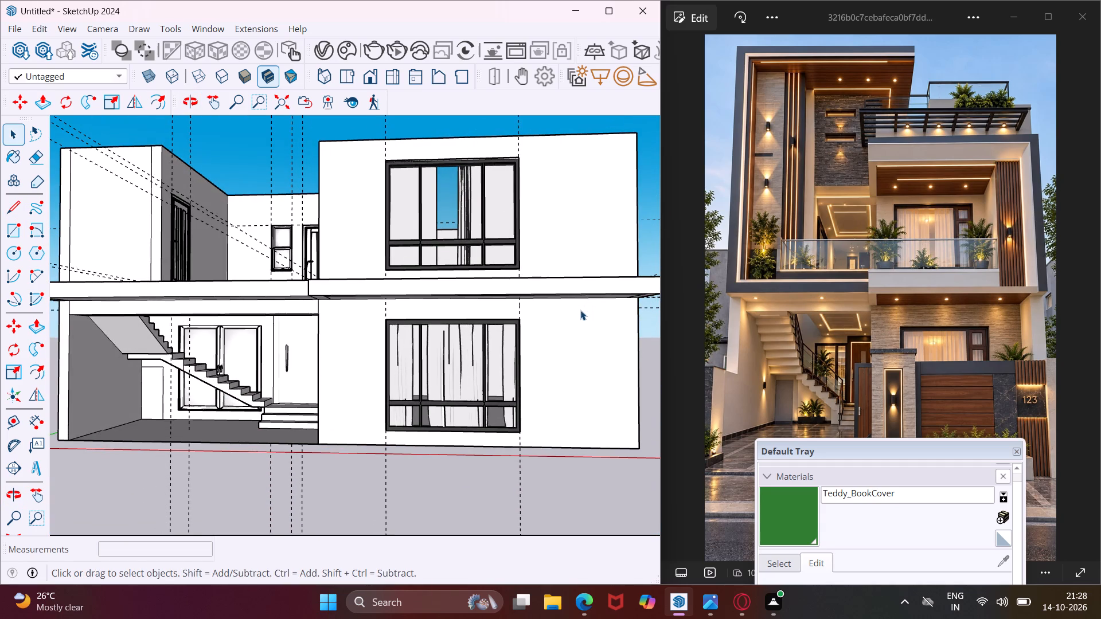
{"action": "scroll", "coordinate": [580, 311], "scroll_direction": "up", "scroll_amount": 4}
{"action": "middle_click_drag", "start_coordinate": [580, 311], "coordinate": [603, 247]}
{"action": "scroll", "coordinate": [580, 311], "scroll_direction": "up", "scroll_amount": 1}
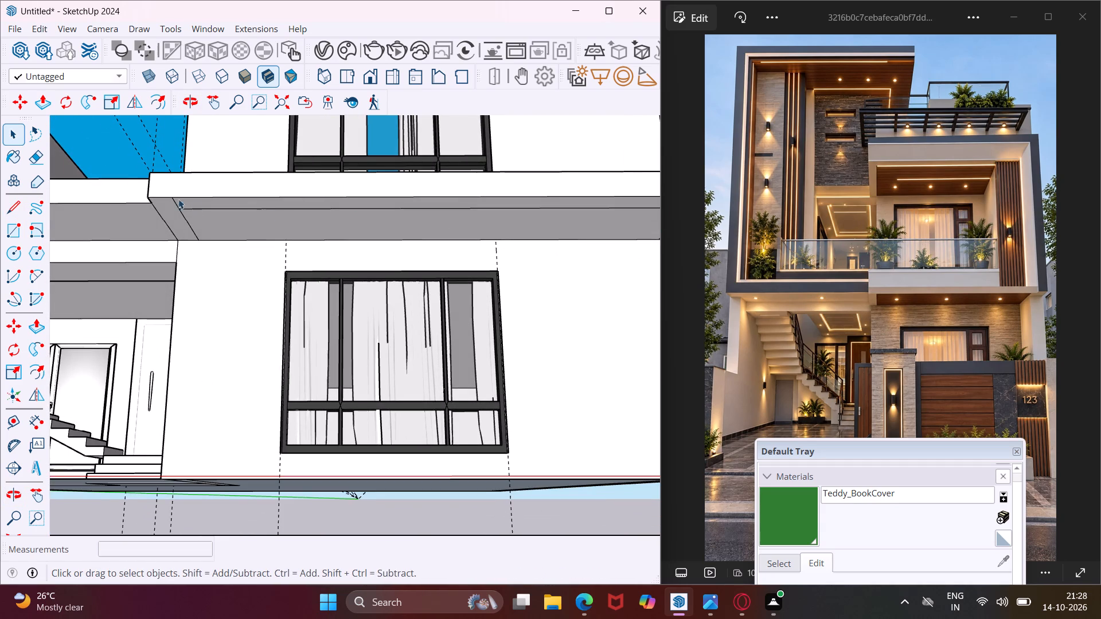
{"action": "scroll", "coordinate": [173, 199], "scroll_direction": "up", "scroll_amount": 10}
{"action": "left_click", "coordinate": [166, 213]}
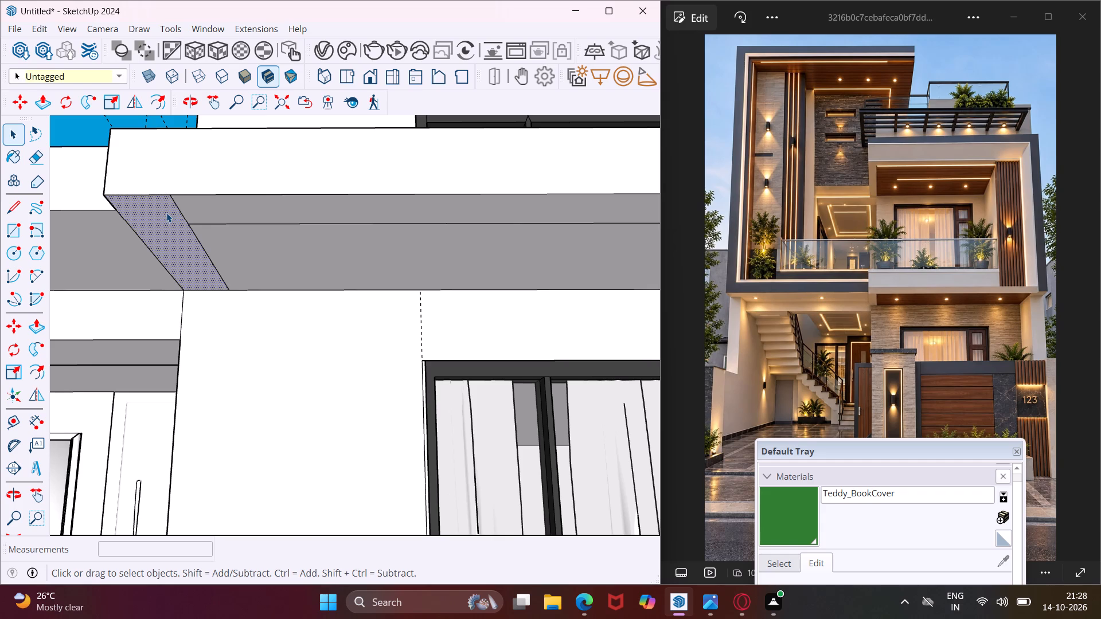
{"action": "key", "text": "p"}
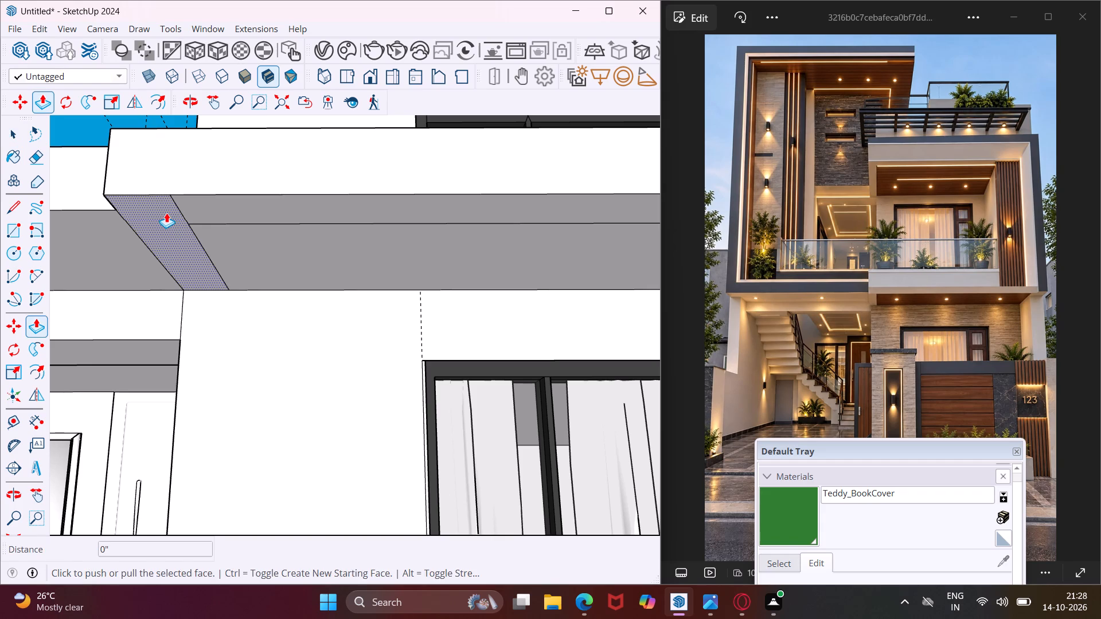
{"action": "left_click", "coordinate": [166, 213]}
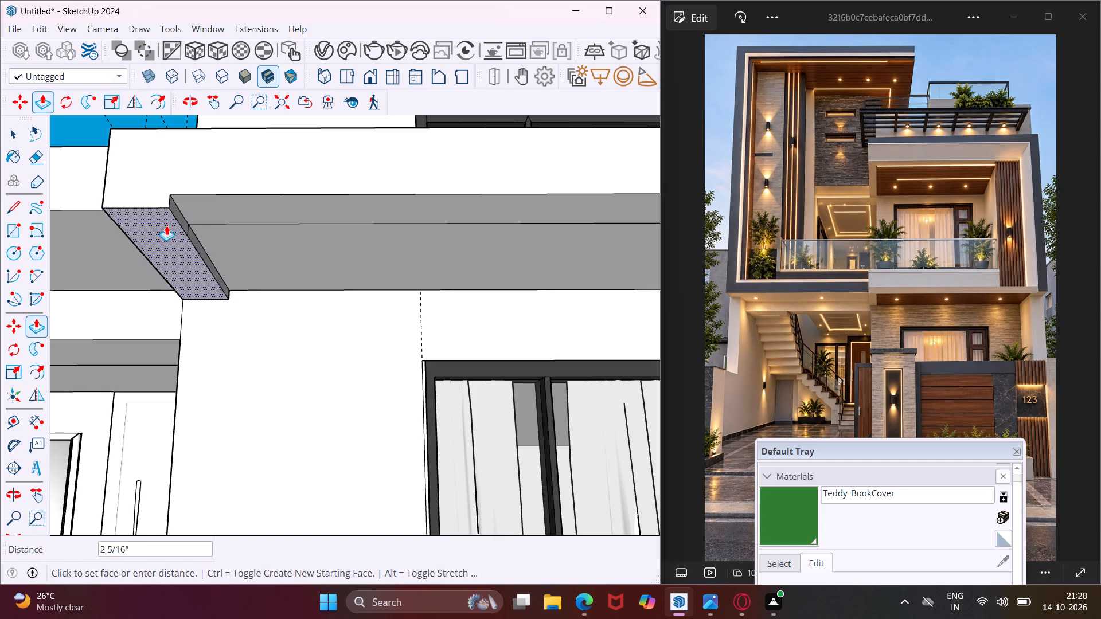
{"action": "left_click", "coordinate": [166, 225]}
{"action": "key", "text": "Escape"}
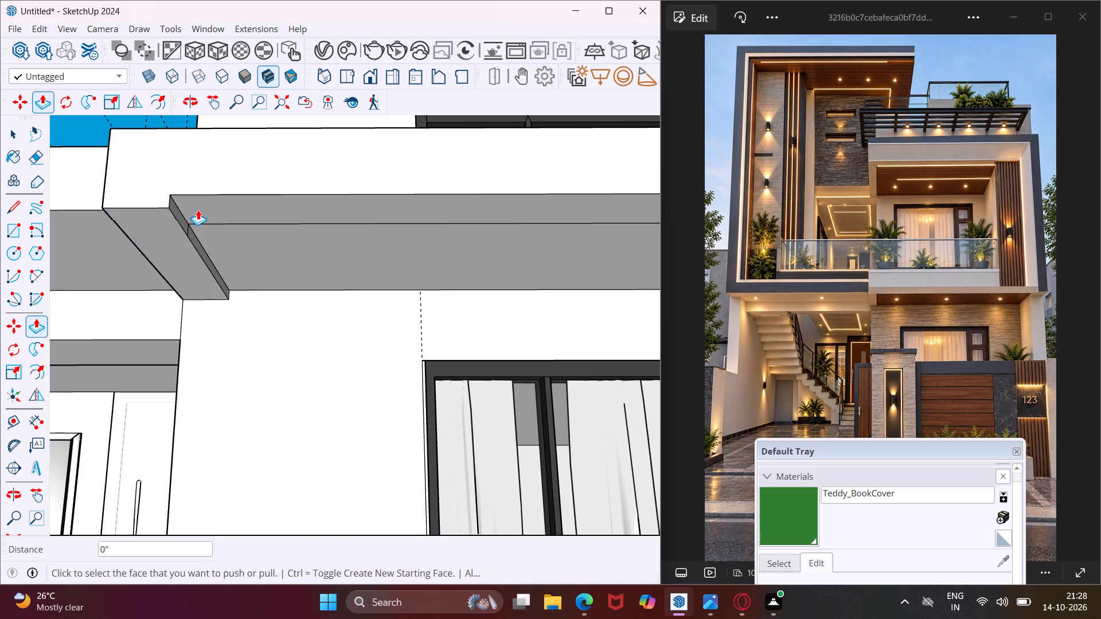
Push/Pull the long front strip of the slab's underside down 2 5/16", level with the end strip.
{"action": "left_click", "coordinate": [198, 210]}
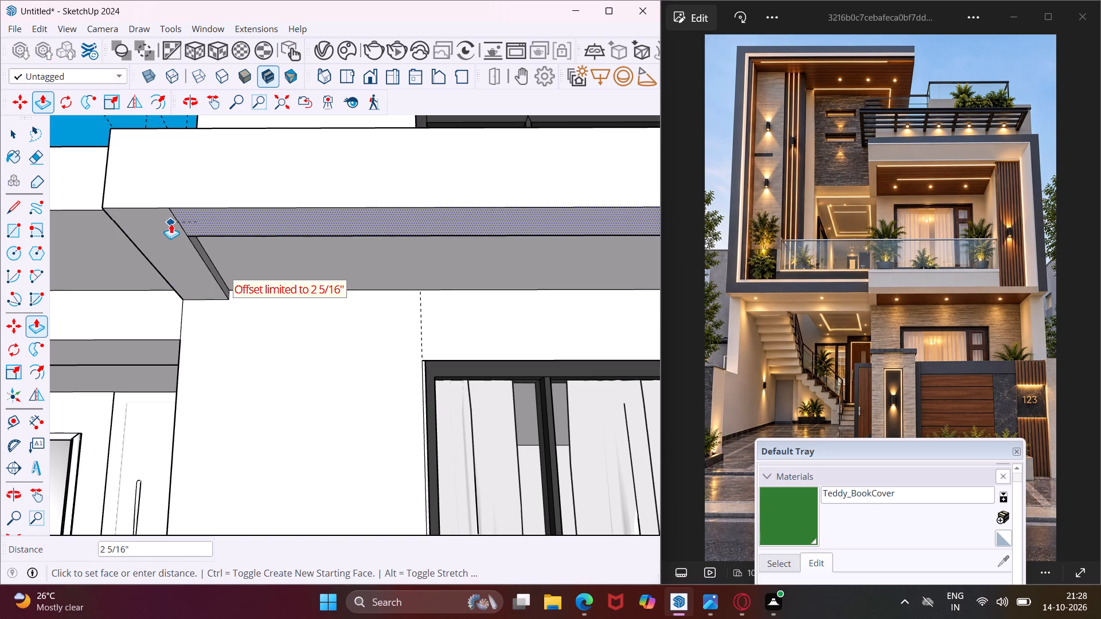
{"action": "left_click", "coordinate": [171, 224]}
{"action": "scroll", "coordinate": [159, 229], "scroll_direction": "down", "scroll_amount": 8}
{"action": "middle_click_drag", "start_coordinate": [159, 229], "coordinate": [167, 271]}
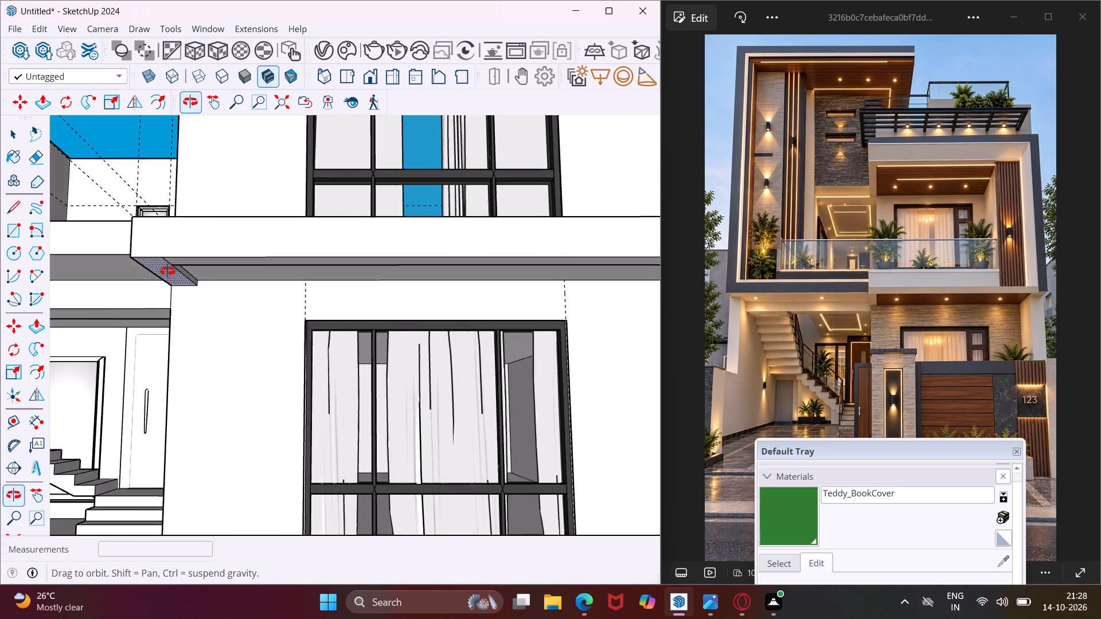
{"action": "middle_click_drag", "start_coordinate": [167, 271], "coordinate": [233, 407]}
{"action": "key", "text": "Escape"}
{"action": "key", "text": "space"}
Draw a rectangle about 1/2" by 13/16" on the projecting slab's top face, at its front corner beside the step.
{"action": "middle_click_drag", "start_coordinate": [236, 407], "coordinate": [158, 413]}
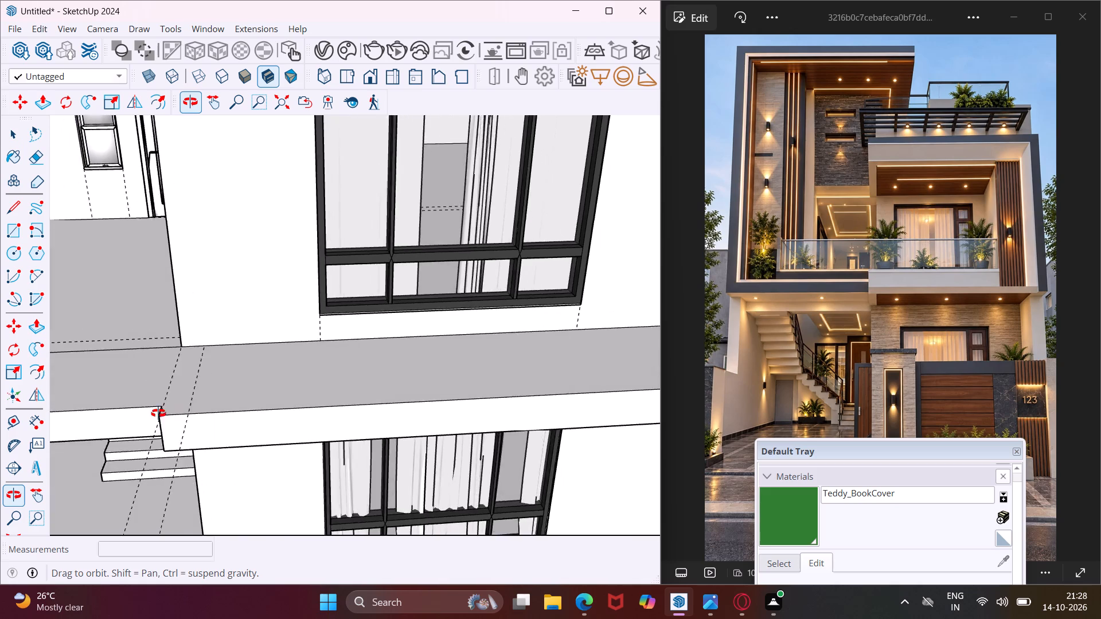
{"action": "middle_click_drag", "start_coordinate": [158, 413], "coordinate": [133, 418]}
{"action": "scroll", "coordinate": [112, 393], "scroll_direction": "up", "scroll_amount": 9}
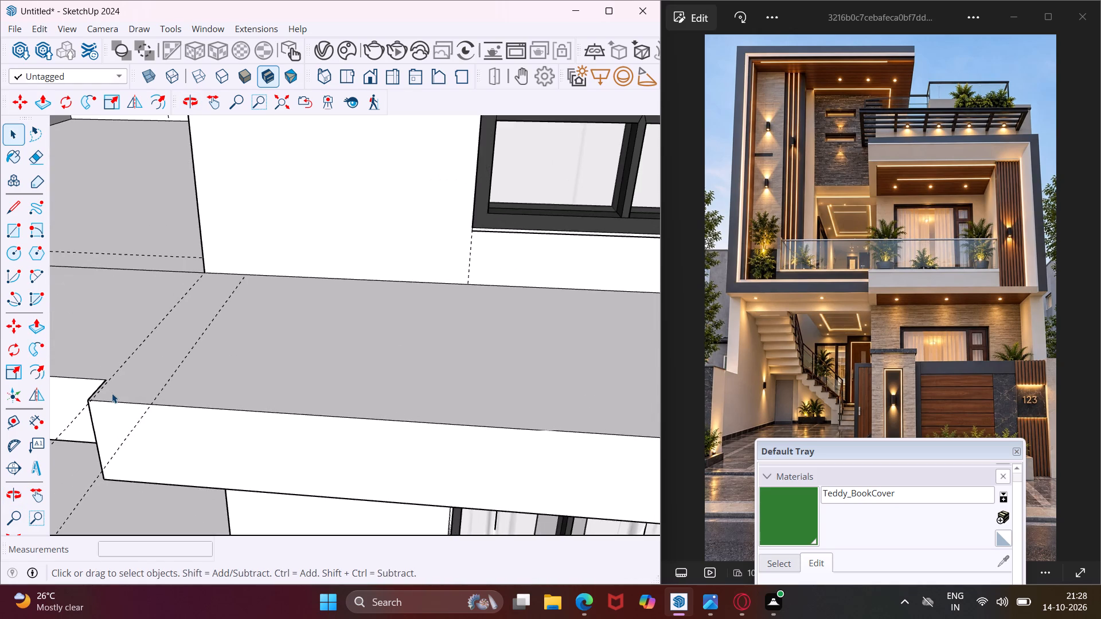
{"action": "middle_click_drag", "start_coordinate": [112, 393], "coordinate": [166, 417]}
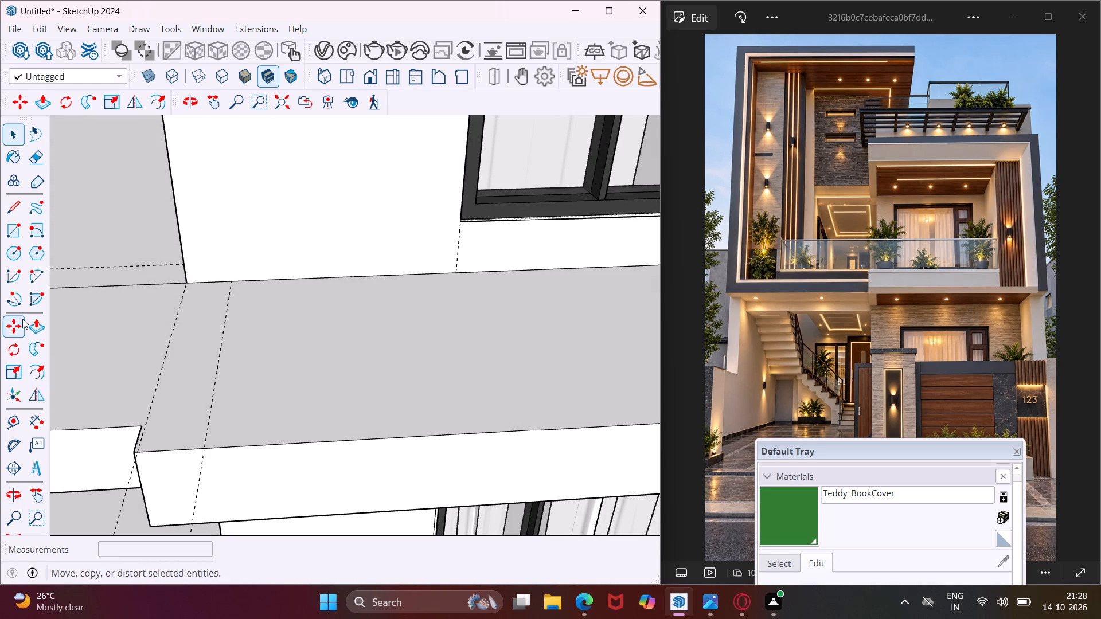
{"action": "left_click", "coordinate": [15, 221]}
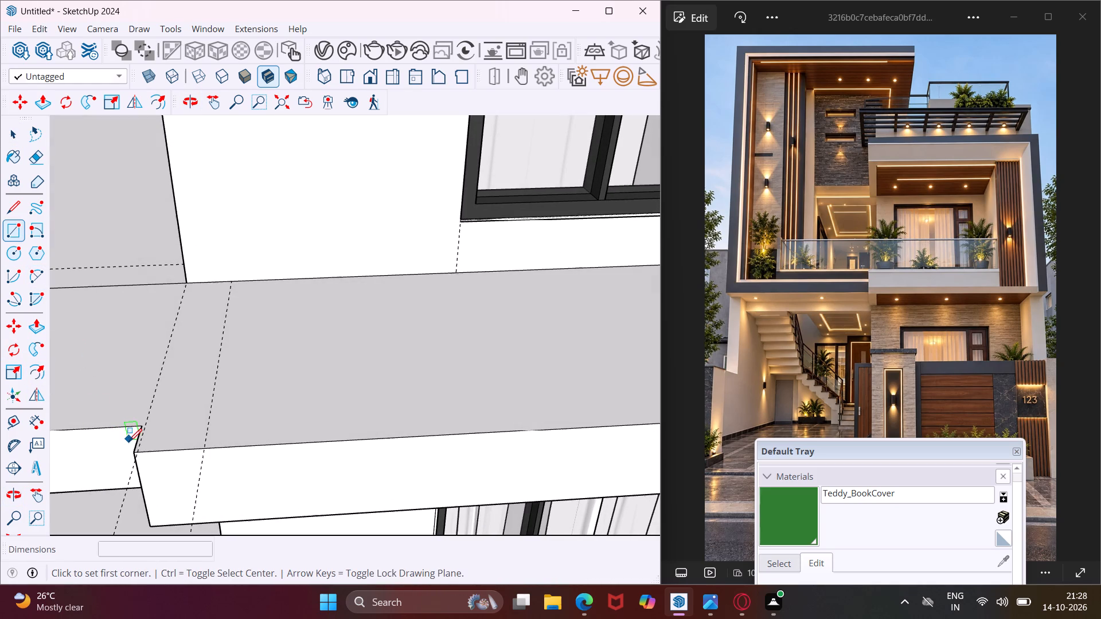
{"action": "scroll", "coordinate": [133, 456], "scroll_direction": "up", "scroll_amount": 13}
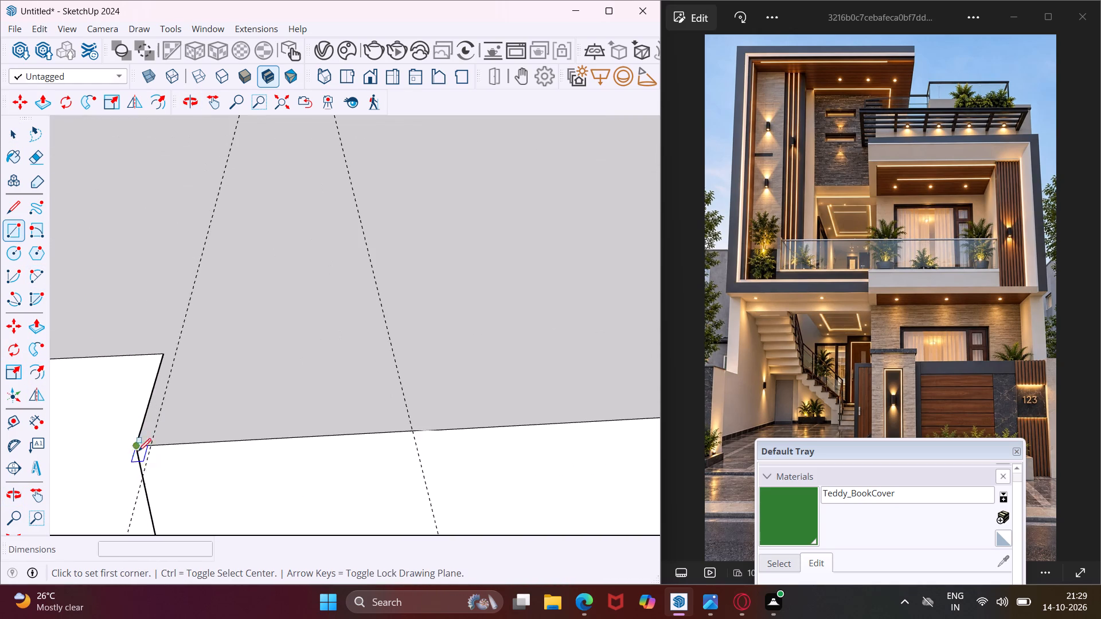
{"action": "left_click", "coordinate": [136, 449]}
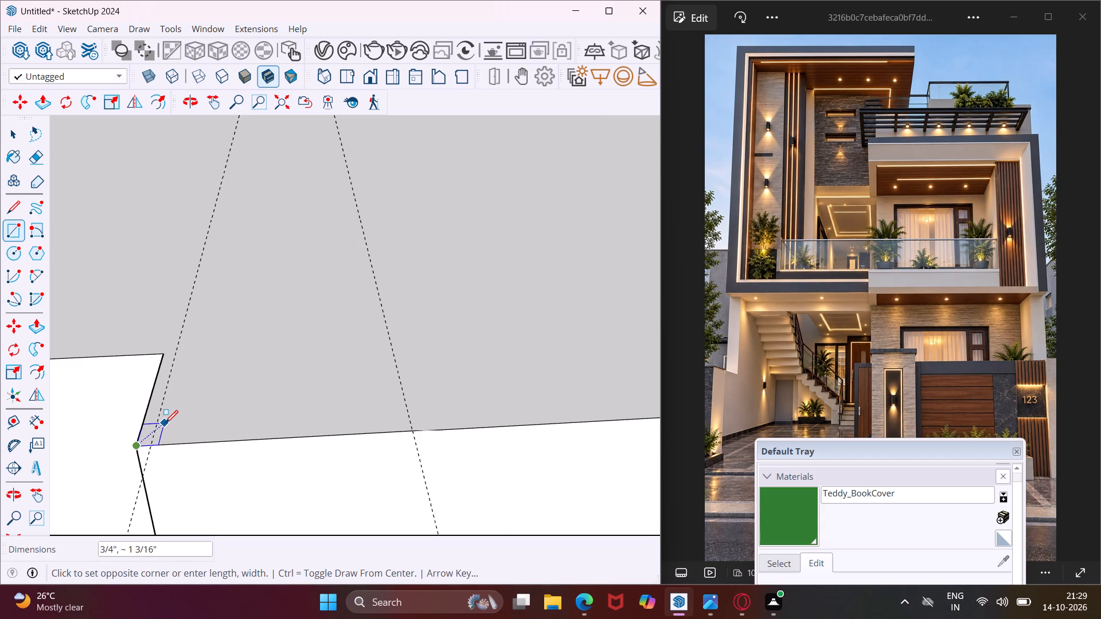
{"action": "scroll", "coordinate": [165, 423], "scroll_direction": "up", "scroll_amount": 2}
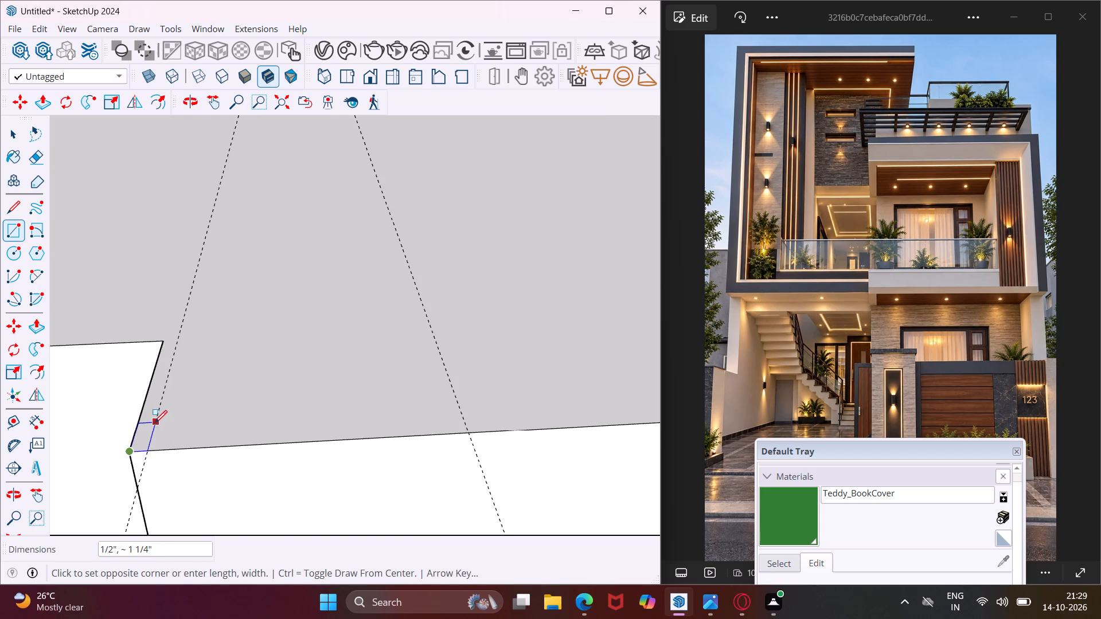
{"action": "left_click", "coordinate": [151, 434]}
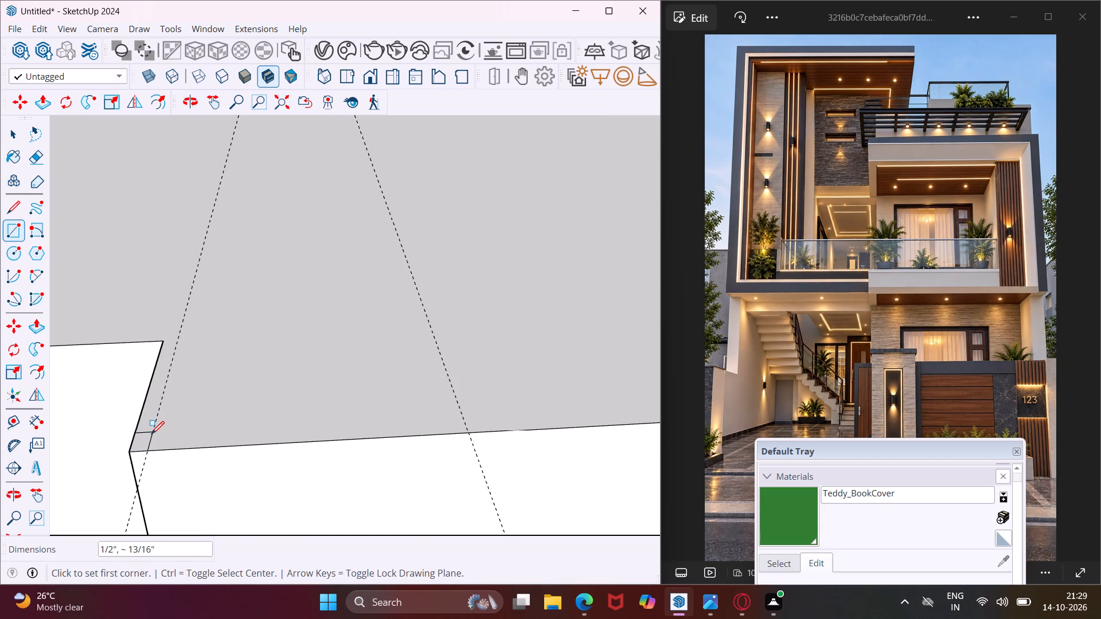
{"action": "key", "text": "Escape"}
{"action": "key", "text": "space"}
Push/Pull the small corner rectangle up about 1/4" from the slab's top.
{"action": "scroll", "coordinate": [145, 444], "scroll_direction": "up", "scroll_amount": 1}
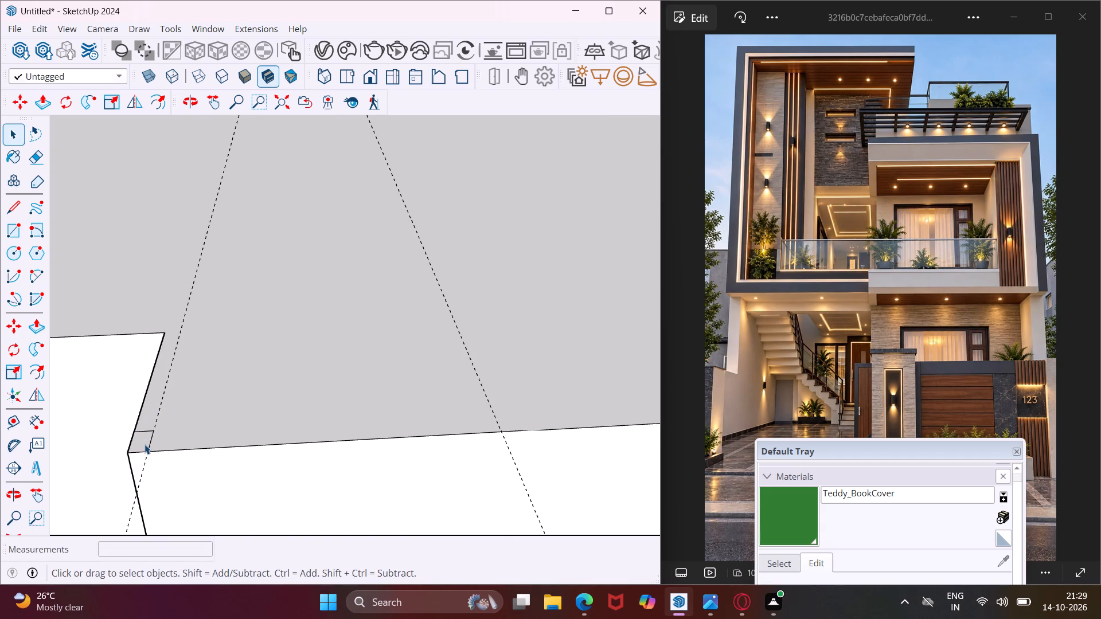
{"action": "scroll", "coordinate": [142, 445], "scroll_direction": "up", "scroll_amount": 4}
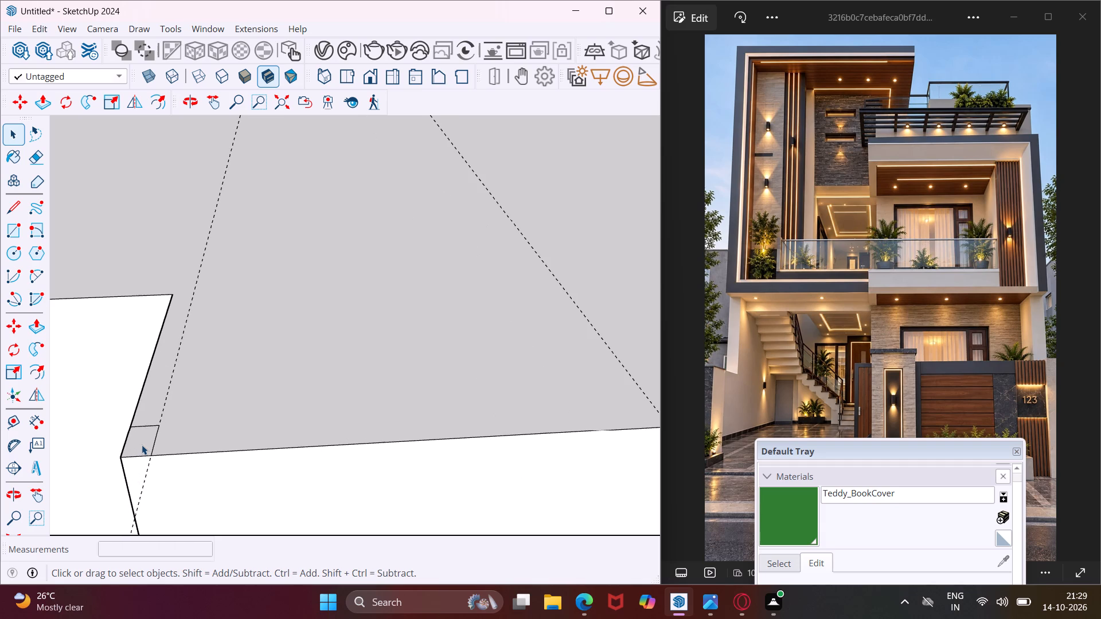
{"action": "left_click", "coordinate": [142, 445]}
{"action": "key", "text": "p"}
{"action": "left_click", "coordinate": [142, 445]}
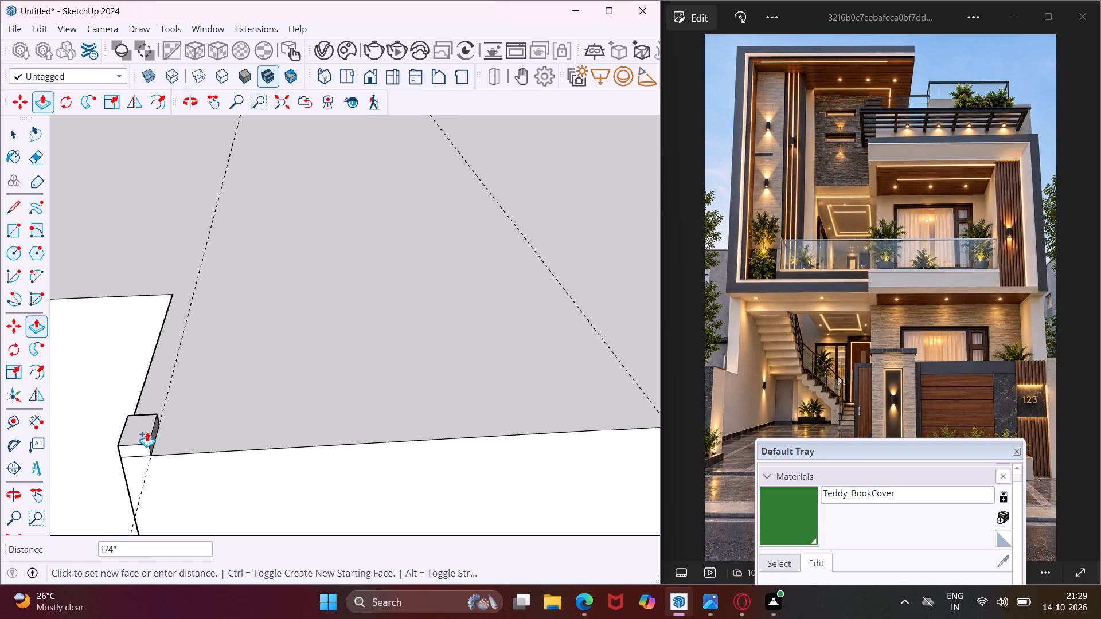
{"action": "left_click", "coordinate": [147, 432]}
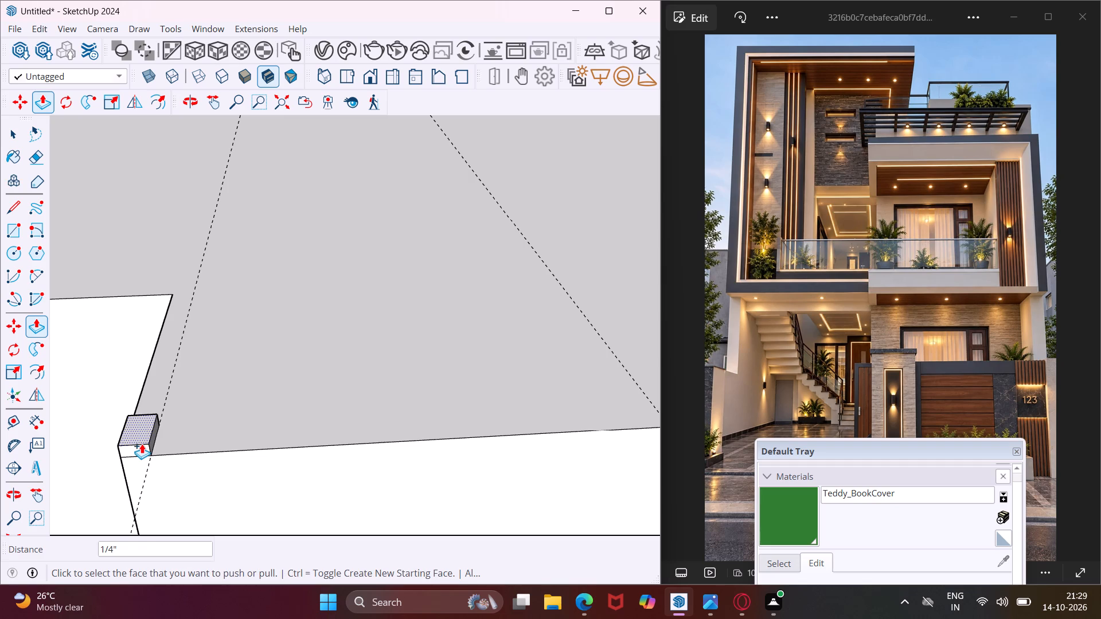
Push/Pull the small corner block's front face outward about 3/16" beyond the slab's front edge.
{"action": "scroll", "coordinate": [142, 444], "scroll_direction": "up", "scroll_amount": 8}
{"action": "left_click", "coordinate": [140, 453]}
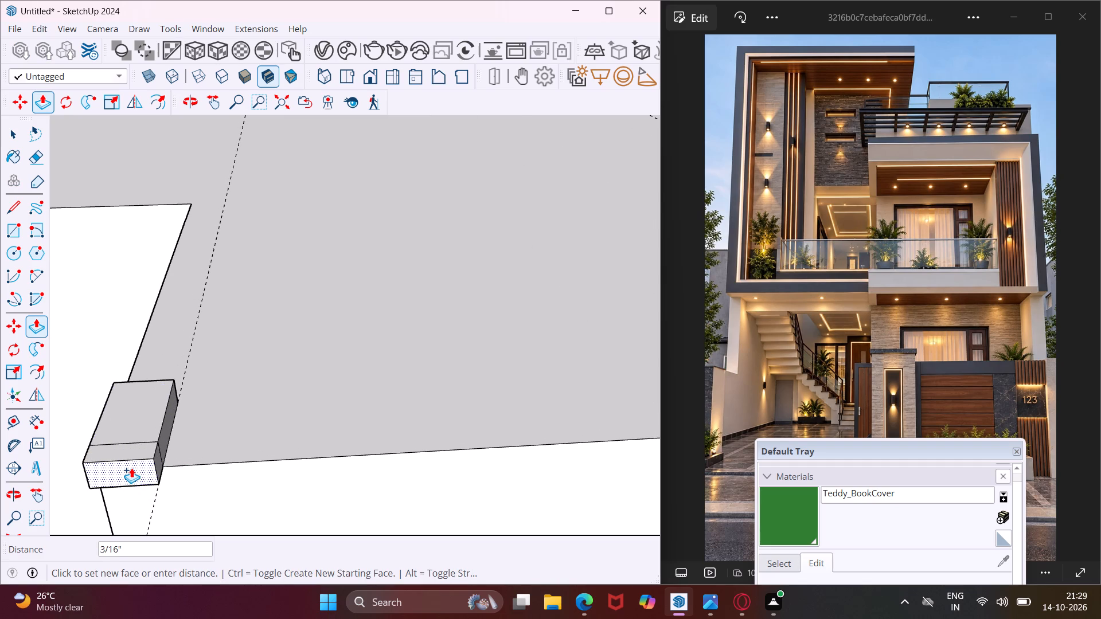
{"action": "left_click", "coordinate": [131, 468]}
{"action": "key", "text": "Escape"}
{"action": "key", "text": "space"}
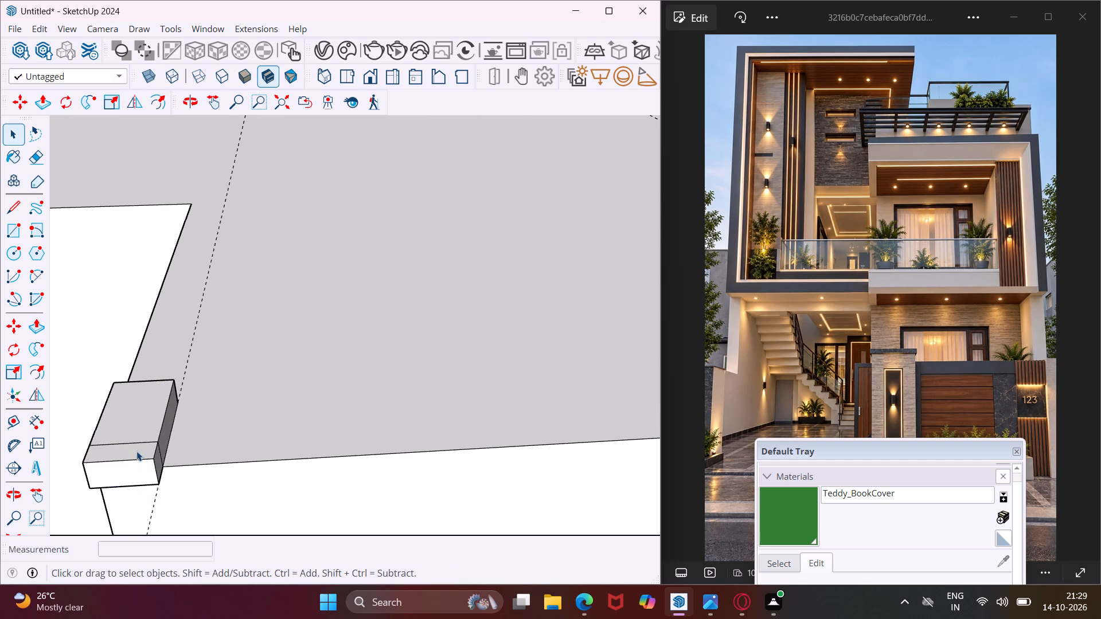
Erase the leftover dividing edges on the top and inner end face of the small corner block.
{"action": "key", "text": "e"}
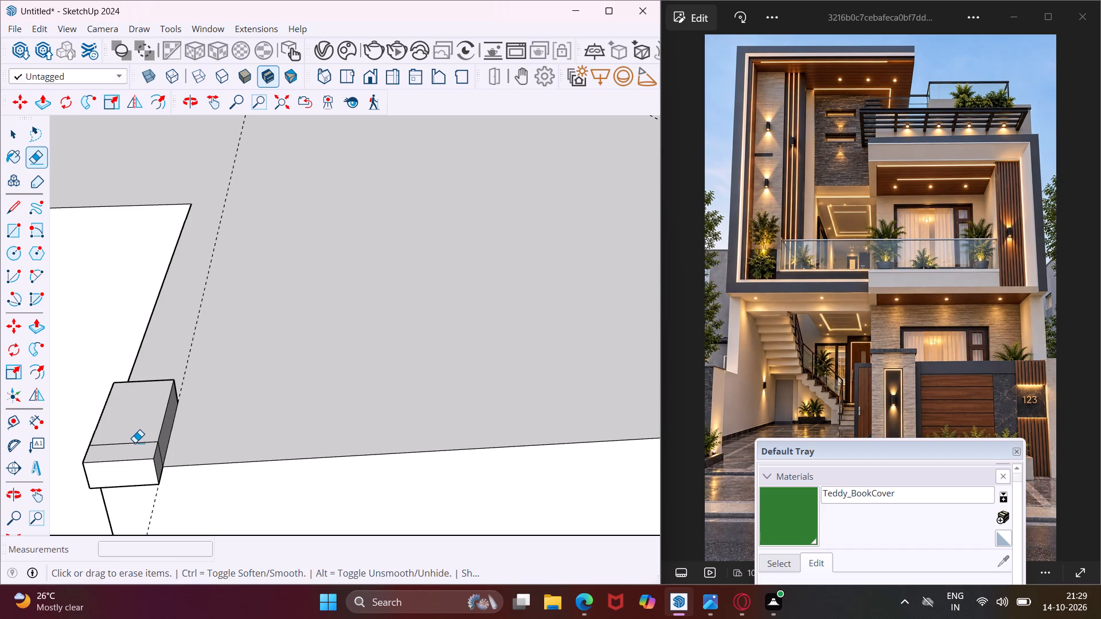
{"action": "left_click", "coordinate": [135, 442]}
{"action": "left_click", "coordinate": [159, 451]}
{"action": "key", "text": "Escape"}
{"action": "key", "text": "space"}
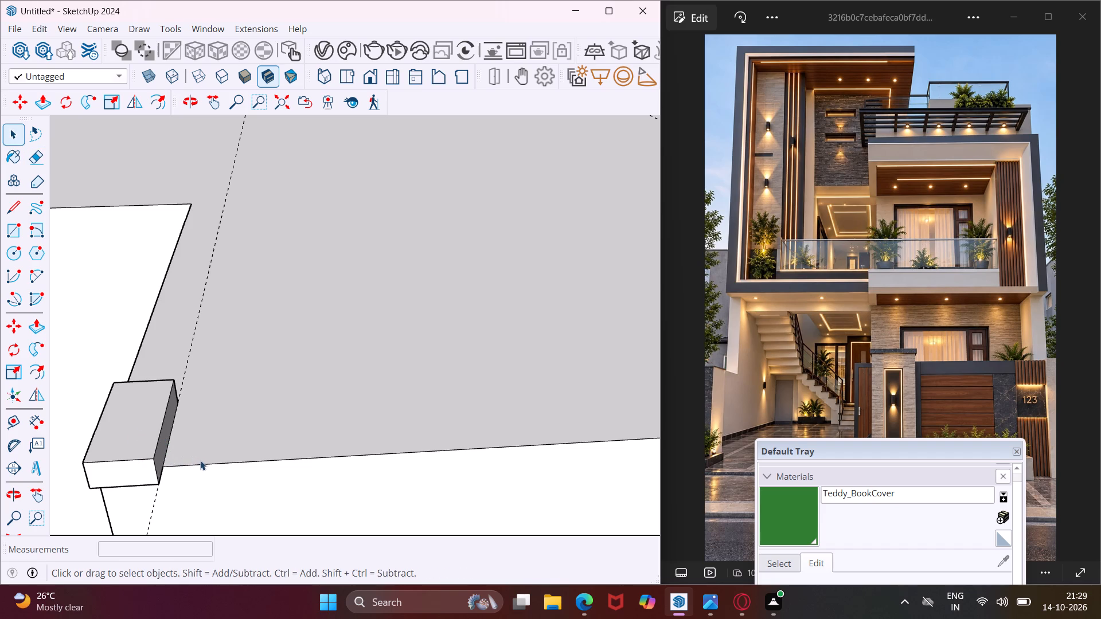
Extrude the corner block's inner end face along the slab's top front edge with Follow Me, forming a continuous lip.
{"action": "left_click", "coordinate": [202, 463]}
{"action": "left_click", "coordinate": [202, 467]}
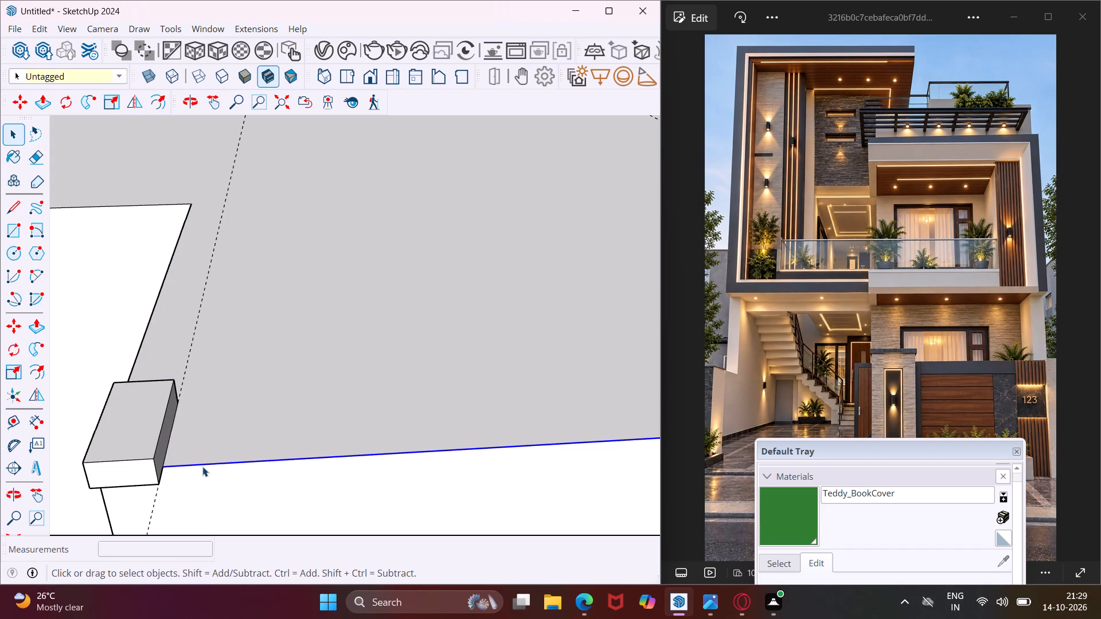
{"action": "left_click", "coordinate": [41, 355]}
{"action": "scroll", "coordinate": [162, 441], "scroll_direction": "up", "scroll_amount": 2}
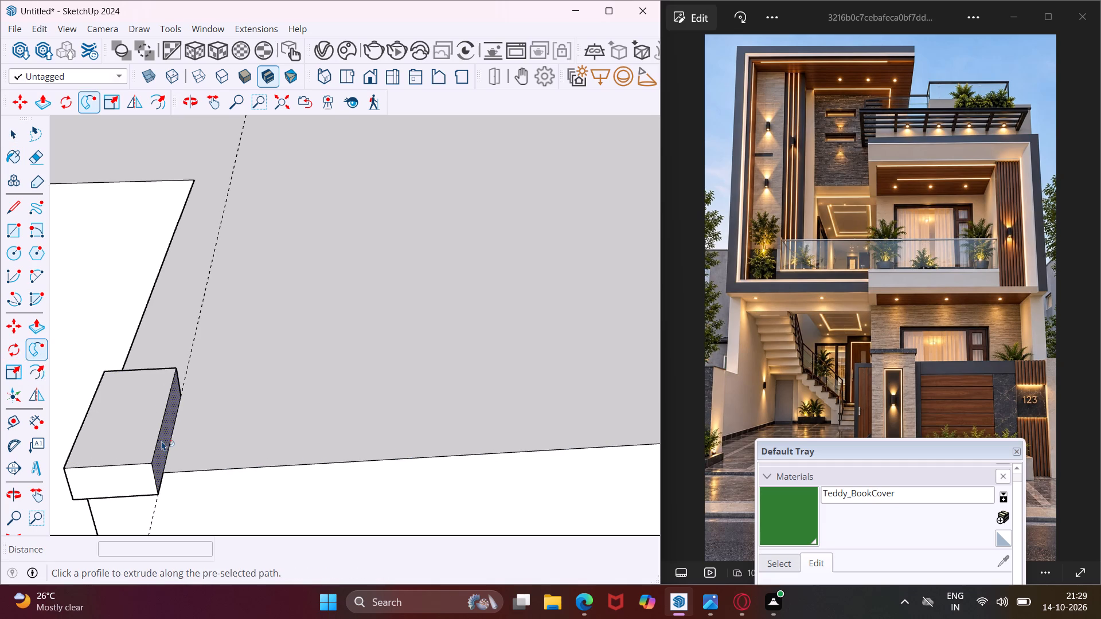
{"action": "left_click", "coordinate": [162, 441]}
Erase the seam edges on the lip's top and front faces where it meets the original corner block.
{"action": "scroll", "coordinate": [104, 446], "scroll_direction": "down", "scroll_amount": 13}
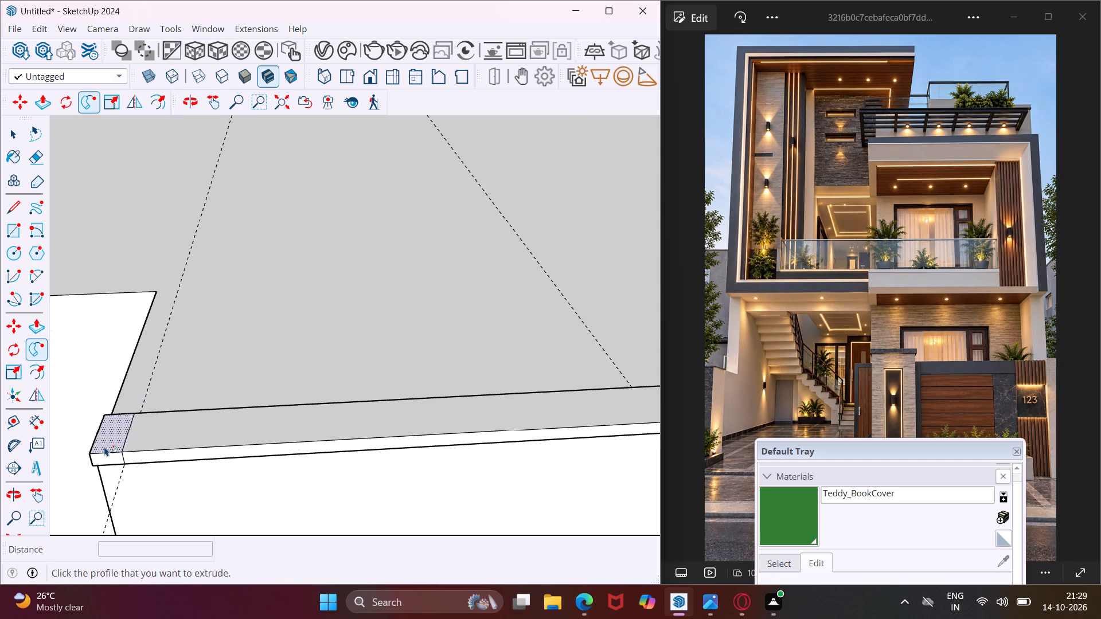
{"action": "scroll", "coordinate": [104, 446], "scroll_direction": "down", "scroll_amount": 16}
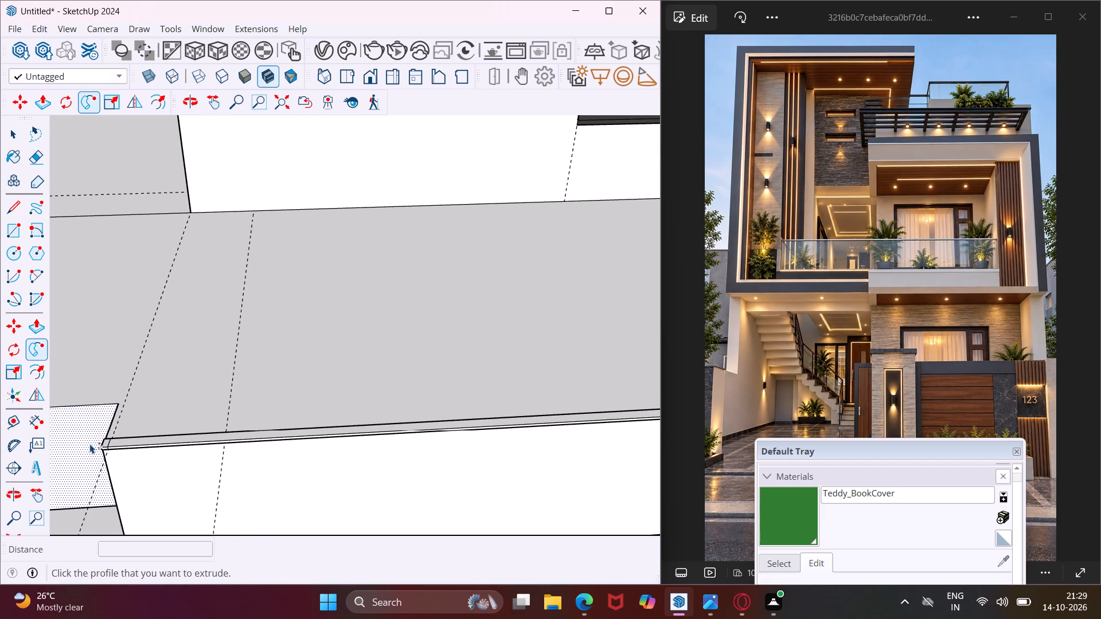
{"action": "key", "text": "e"}
{"action": "scroll", "coordinate": [110, 440], "scroll_direction": "up", "scroll_amount": 2}
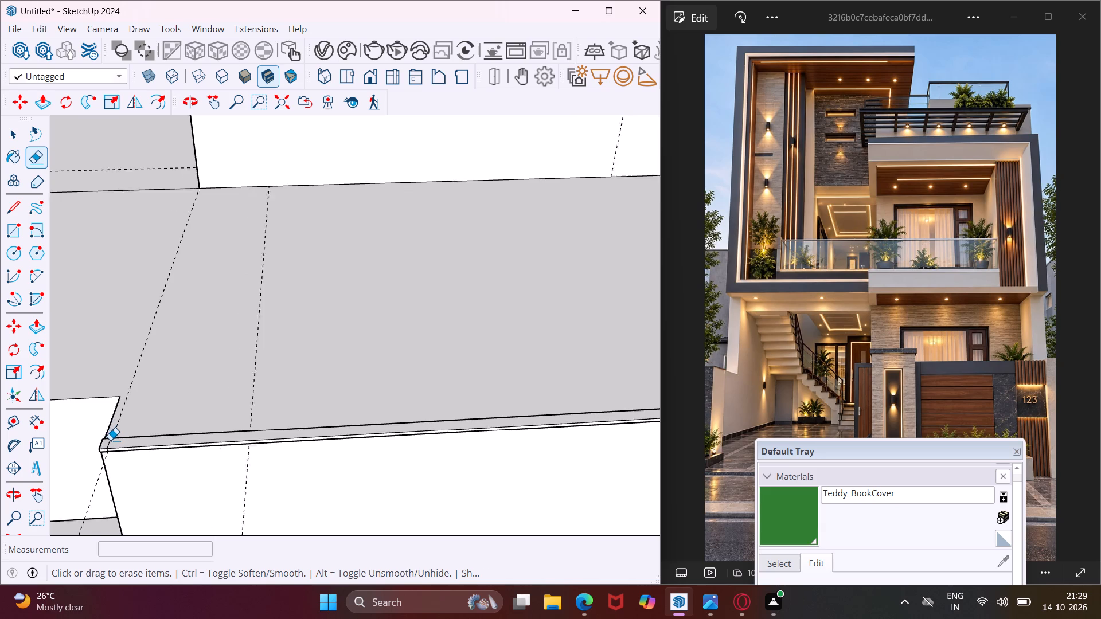
{"action": "scroll", "coordinate": [110, 440], "scroll_direction": "up", "scroll_amount": 14}
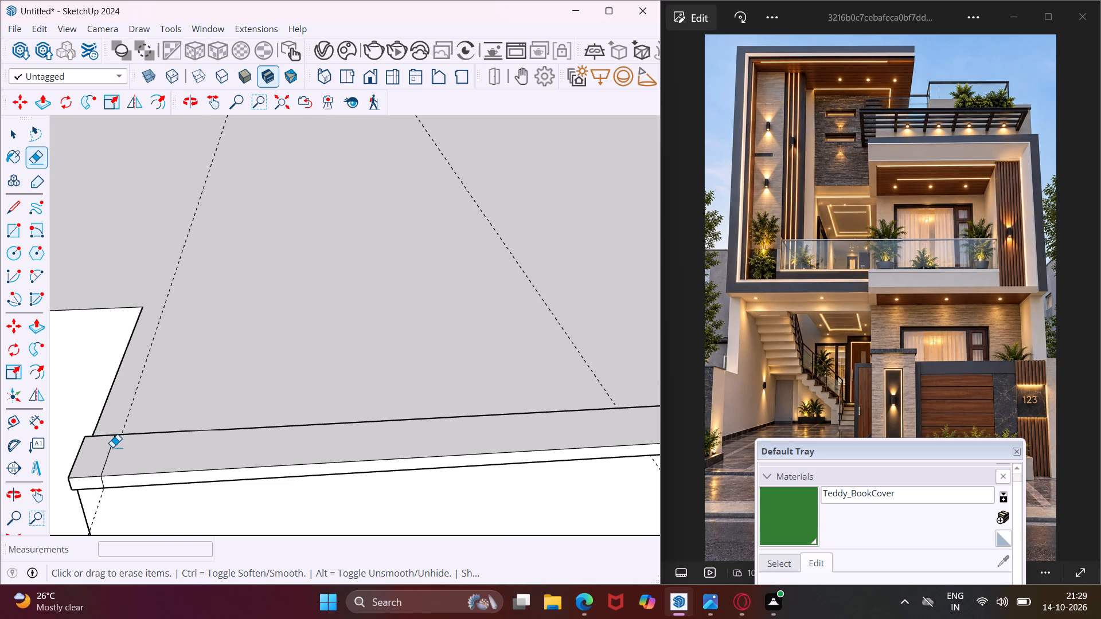
{"action": "left_click", "coordinate": [108, 448]}
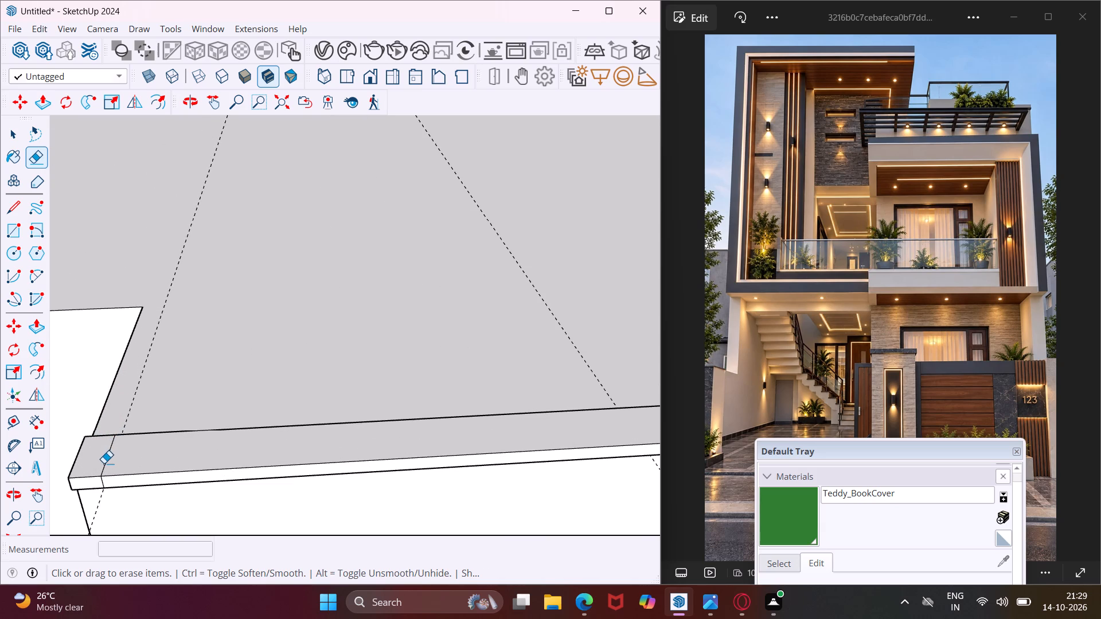
{"action": "left_click", "coordinate": [105, 464]}
{"action": "middle_click_drag", "start_coordinate": [99, 481], "coordinate": [106, 445]}
{"action": "scroll", "coordinate": [104, 449], "scroll_direction": "up", "scroll_amount": 1}
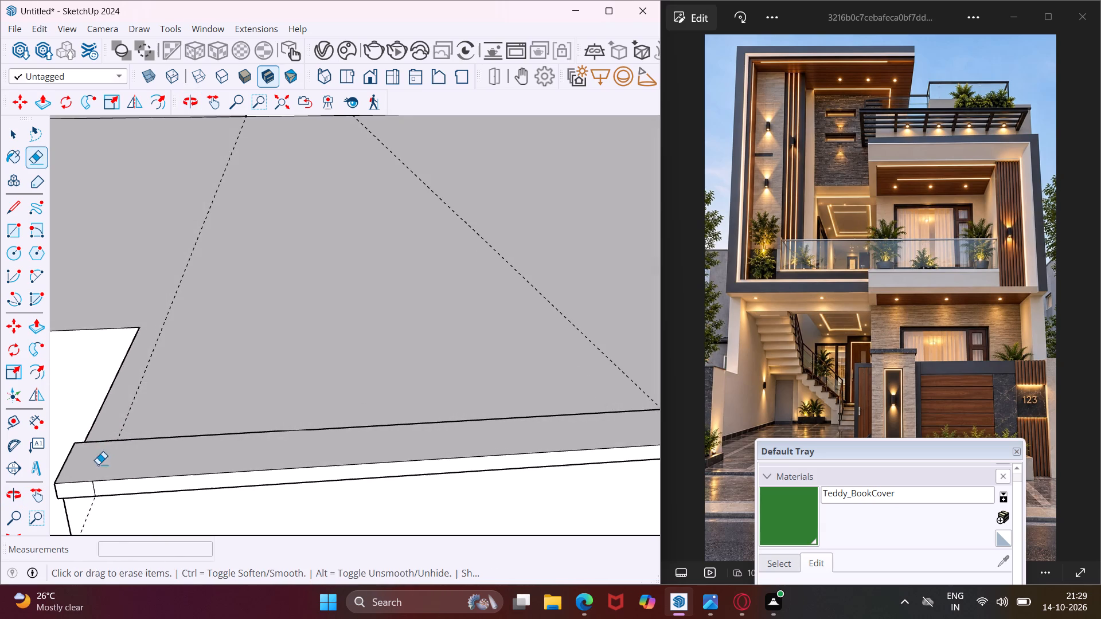
{"action": "scroll", "coordinate": [87, 483], "scroll_direction": "up", "scroll_amount": 9}
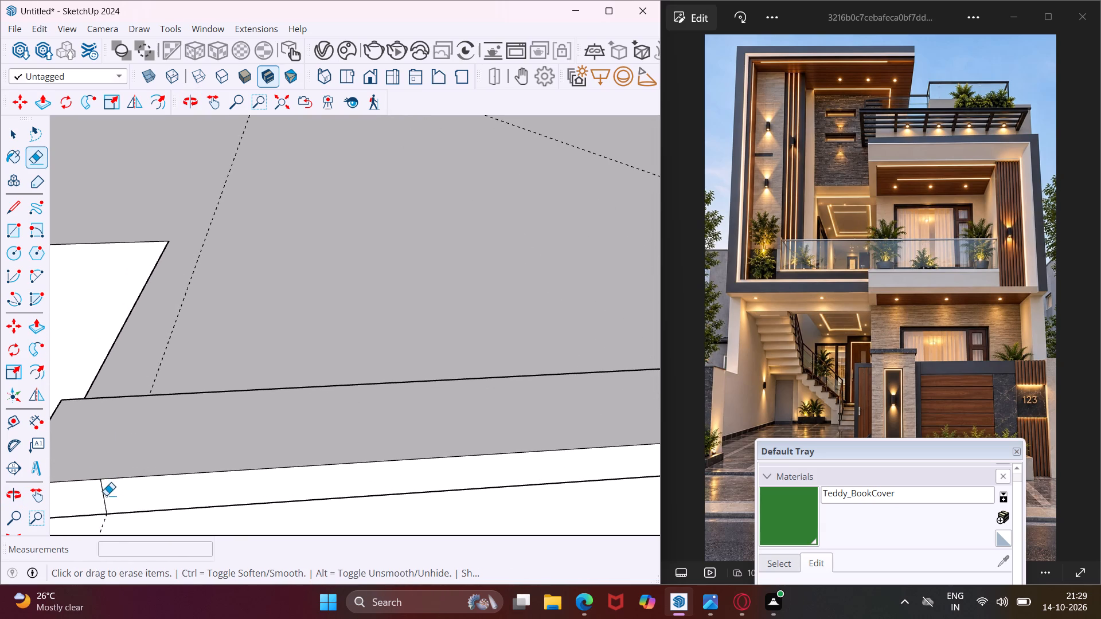
{"action": "left_click", "coordinate": [104, 496]}
{"action": "key", "text": "Escape"}
{"action": "key", "text": "space"}
Examine the new lip along the projecting slab's front edge, at both end corners and from the side.
{"action": "scroll", "coordinate": [128, 433], "scroll_direction": "down", "scroll_amount": 11}
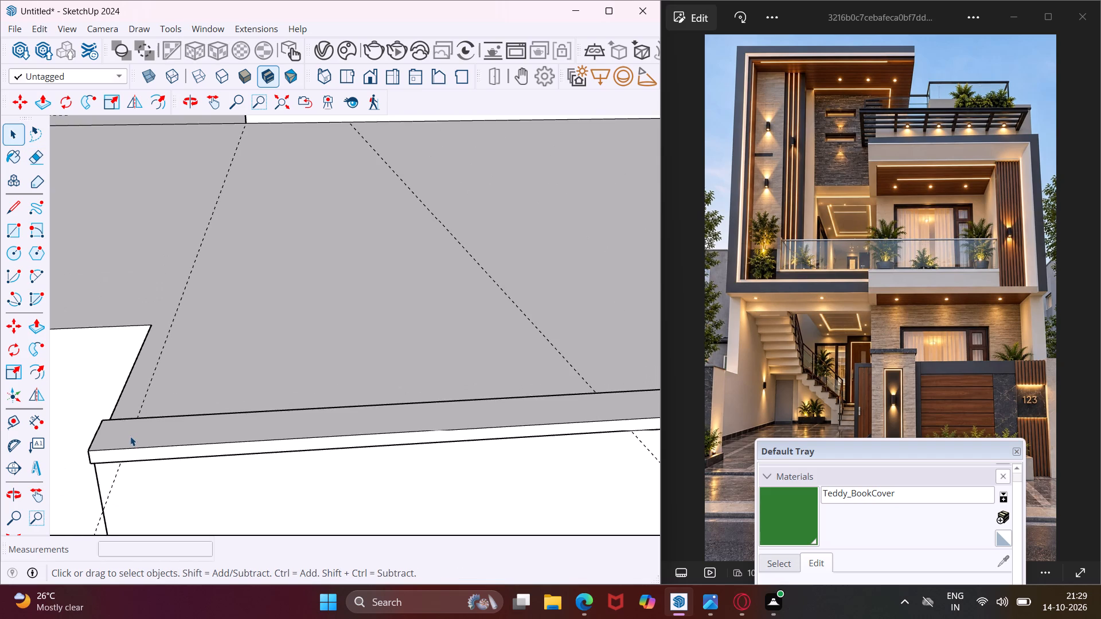
{"action": "scroll", "coordinate": [130, 436], "scroll_direction": "down", "scroll_amount": 11}
{"action": "scroll", "coordinate": [127, 437], "scroll_direction": "down", "scroll_amount": 15}
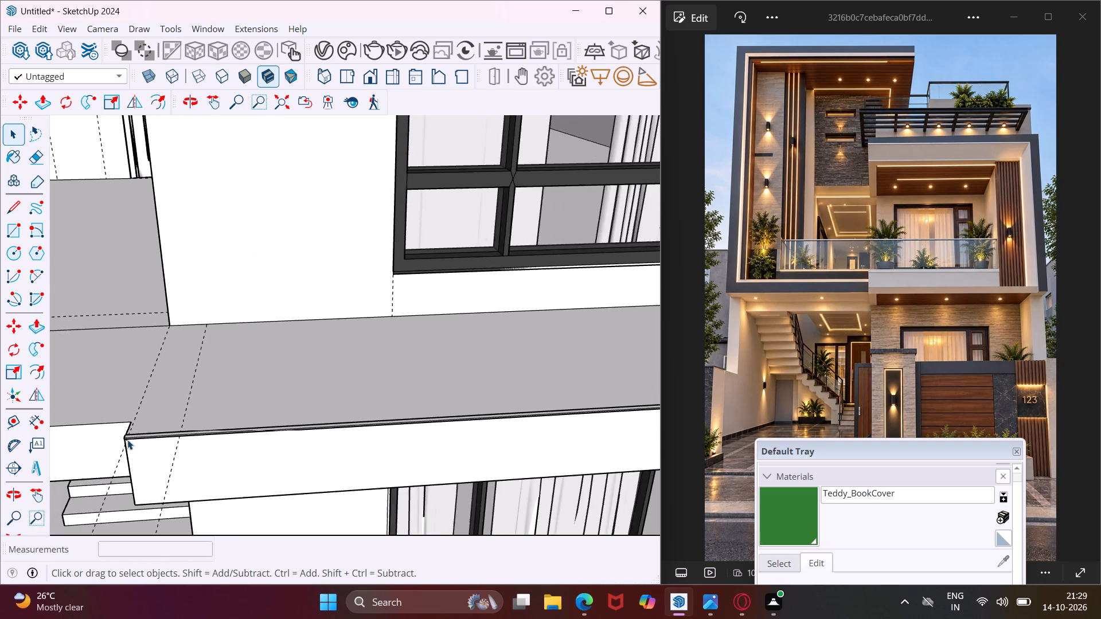
{"action": "scroll", "coordinate": [127, 440], "scroll_direction": "down", "scroll_amount": 13}
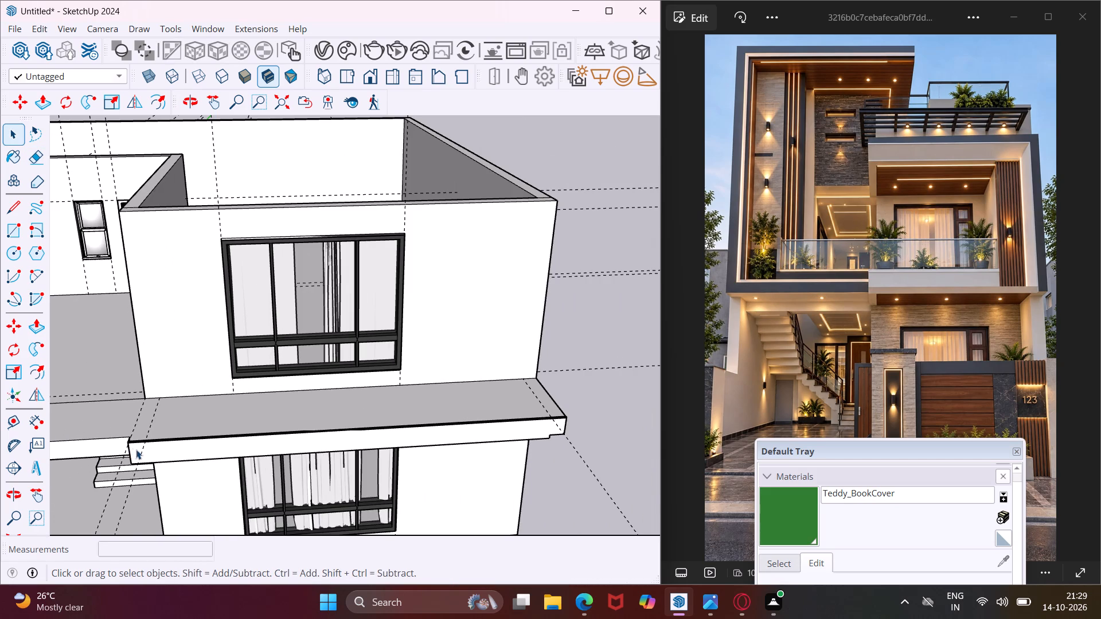
{"action": "scroll", "coordinate": [573, 408], "scroll_direction": "up", "scroll_amount": 8}
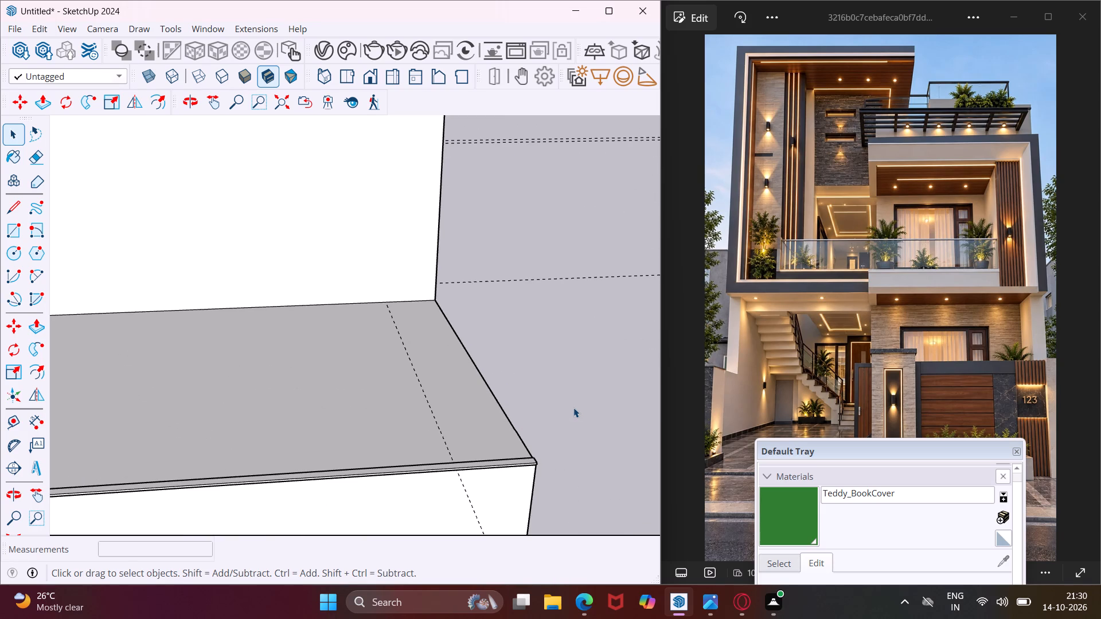
{"action": "middle_click_drag", "start_coordinate": [547, 428], "coordinate": [609, 370]}
{"action": "scroll", "coordinate": [506, 370], "scroll_direction": "down", "scroll_amount": 8}
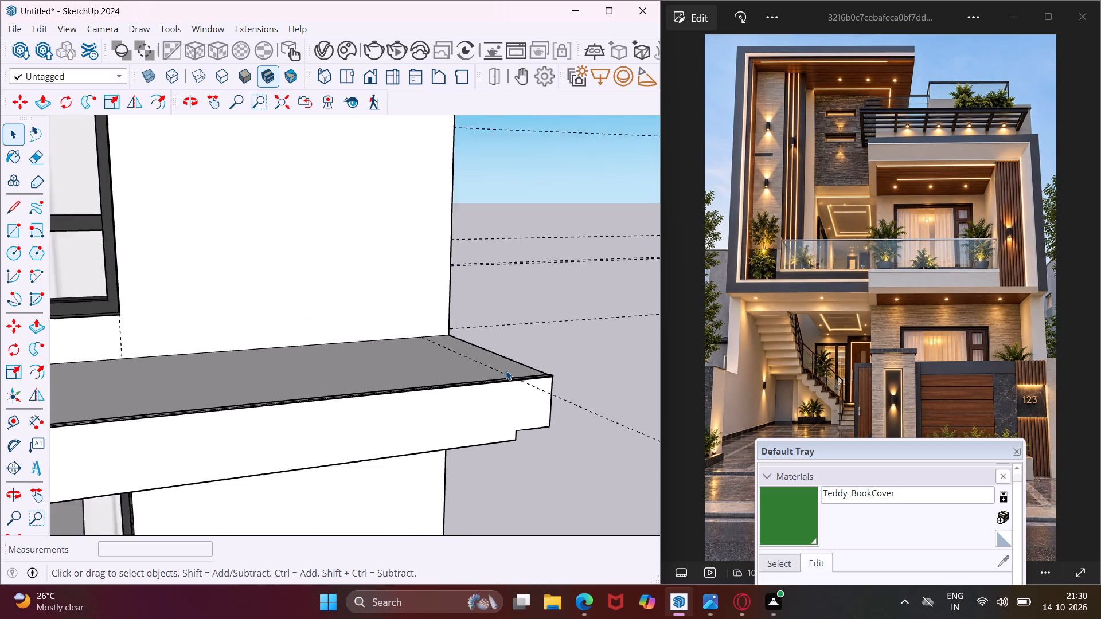
{"action": "scroll", "coordinate": [506, 370], "scroll_direction": "down", "scroll_amount": 11}
{"action": "middle_click_drag", "start_coordinate": [224, 397], "coordinate": [261, 402]}
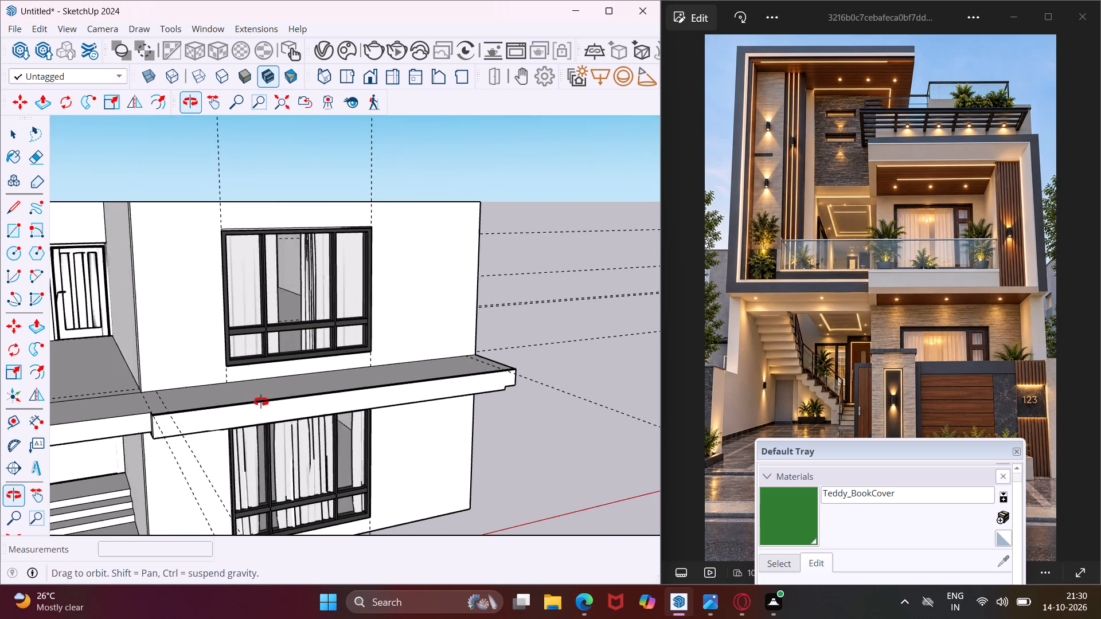
{"action": "middle_click_drag", "start_coordinate": [261, 402], "coordinate": [456, 383]}
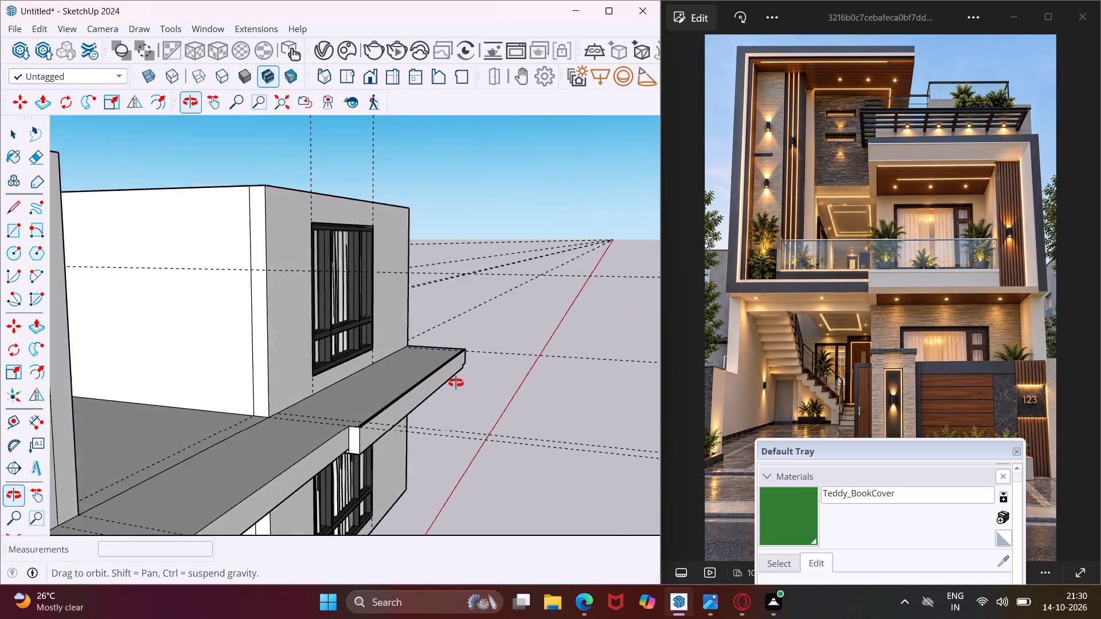
{"action": "middle_click_drag", "start_coordinate": [456, 383], "coordinate": [496, 366]}
{"action": "scroll", "coordinate": [490, 366], "scroll_direction": "down", "scroll_amount": 2}
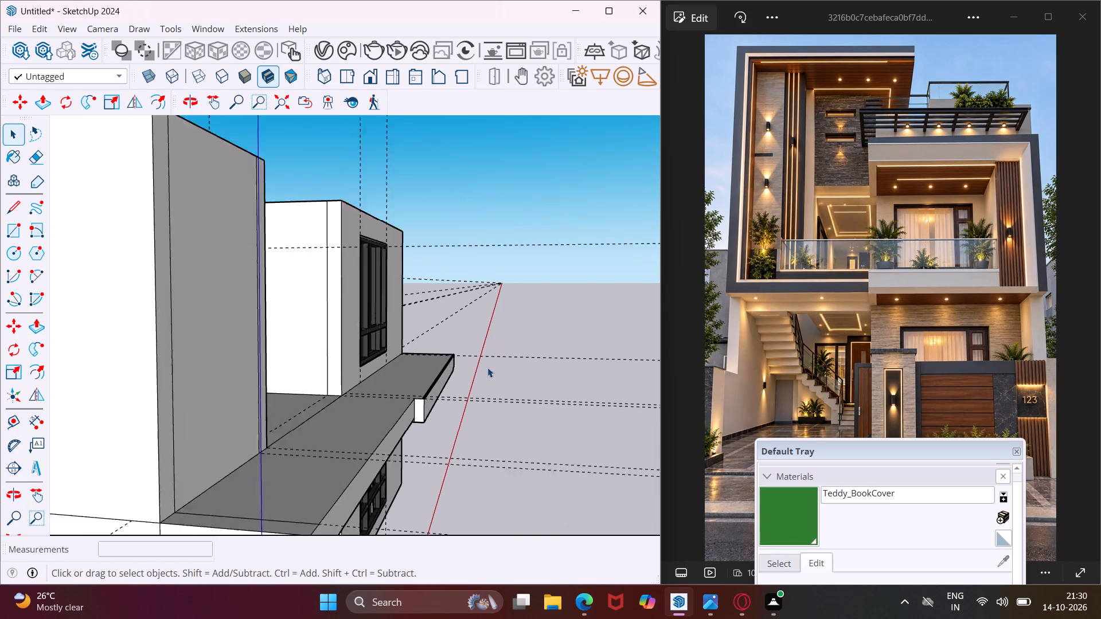
Examine the projecting slab and the first-floor front walls from the side, above and the front.
{"action": "scroll", "coordinate": [487, 367], "scroll_direction": "down", "scroll_amount": 2}
{"action": "middle_click_drag", "start_coordinate": [413, 405], "coordinate": [267, 403]}
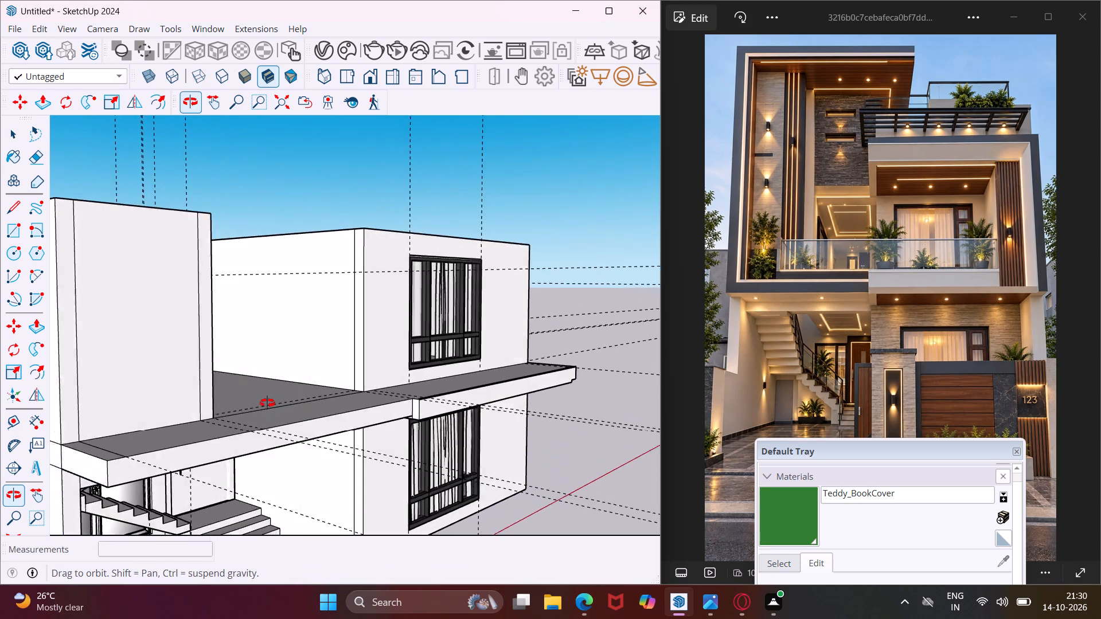
{"action": "middle_click_drag", "start_coordinate": [267, 403], "coordinate": [189, 448]}
{"action": "scroll", "coordinate": [117, 413], "scroll_direction": "up", "scroll_amount": 3}
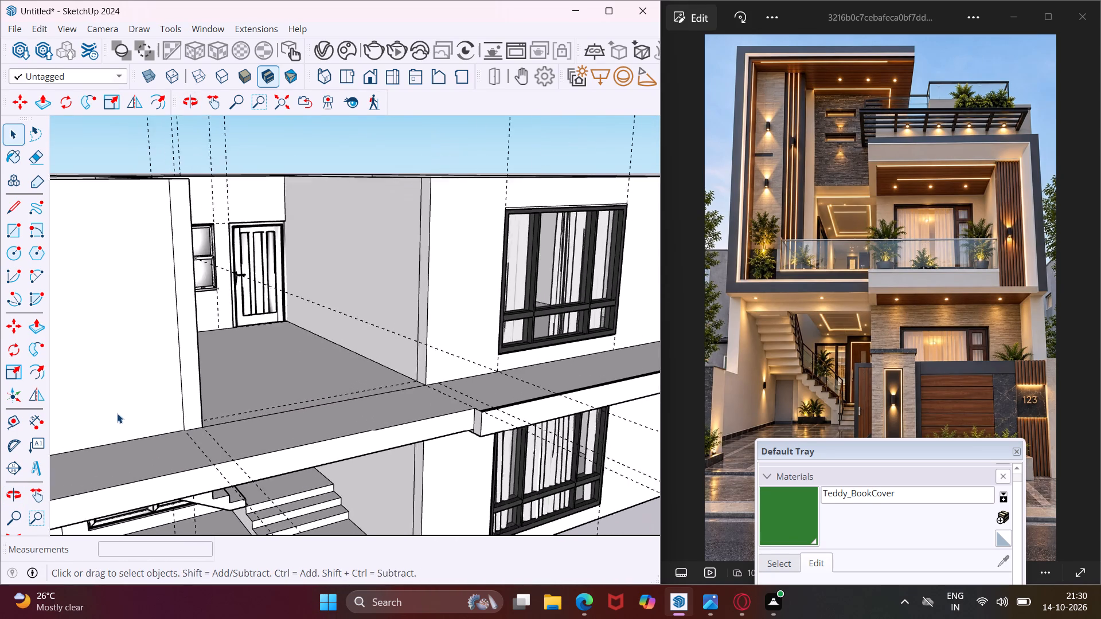
{"action": "scroll", "coordinate": [117, 413], "scroll_direction": "up", "scroll_amount": 1}
{"action": "middle_click_drag", "start_coordinate": [117, 413], "coordinate": [156, 439]}
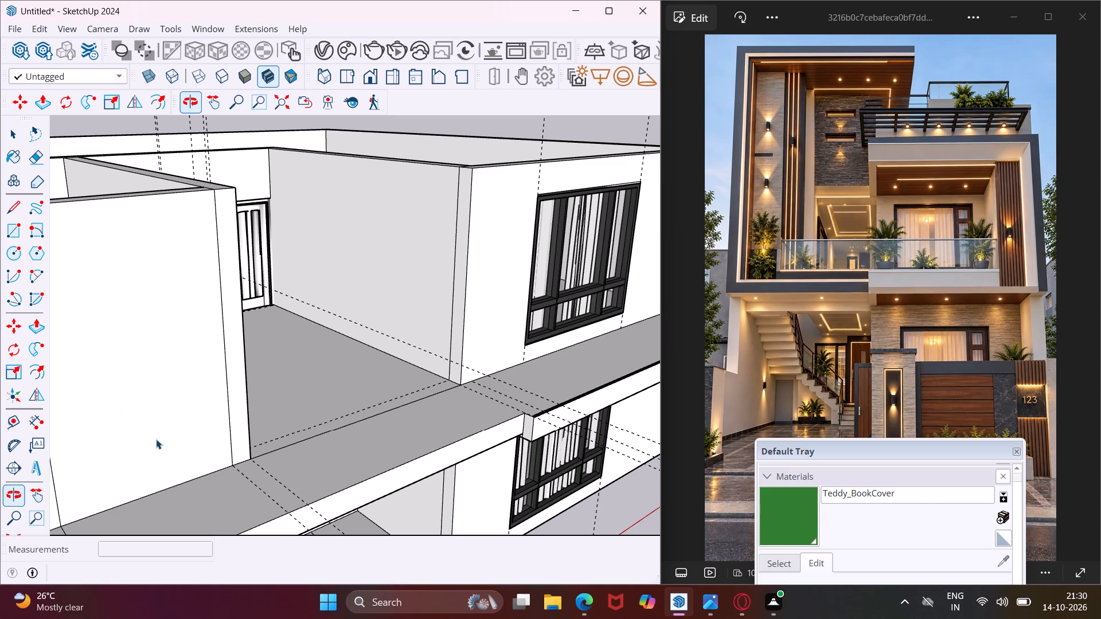
{"action": "scroll", "coordinate": [186, 456], "scroll_direction": "down", "scroll_amount": 2}
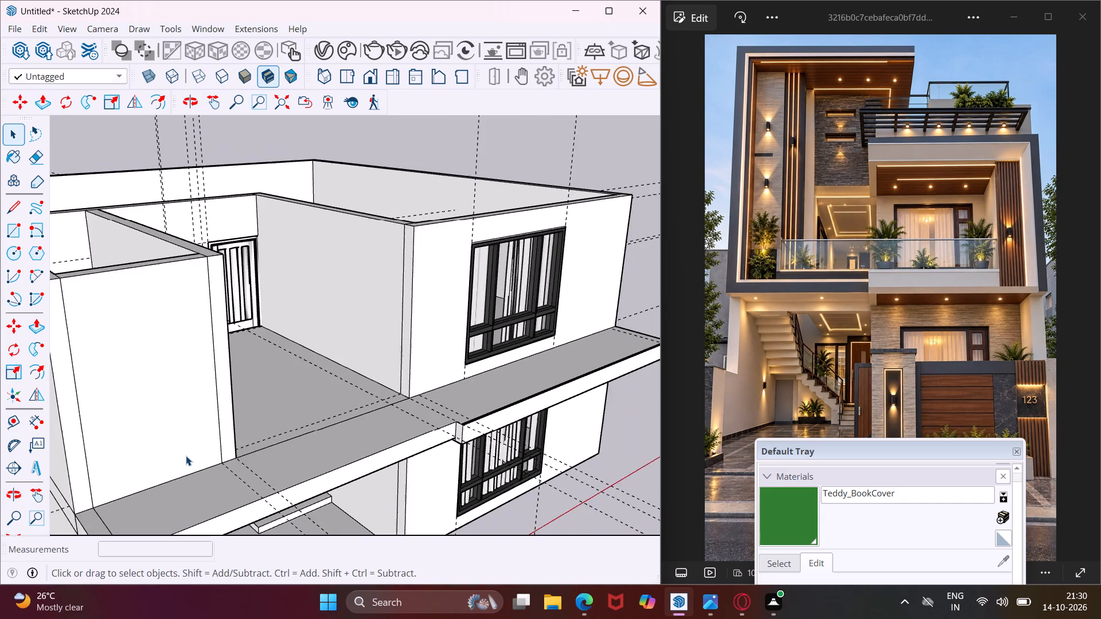
{"action": "scroll", "coordinate": [186, 456], "scroll_direction": "down", "scroll_amount": 4}
{"action": "middle_click_drag", "start_coordinate": [190, 461], "coordinate": [0, 434]}
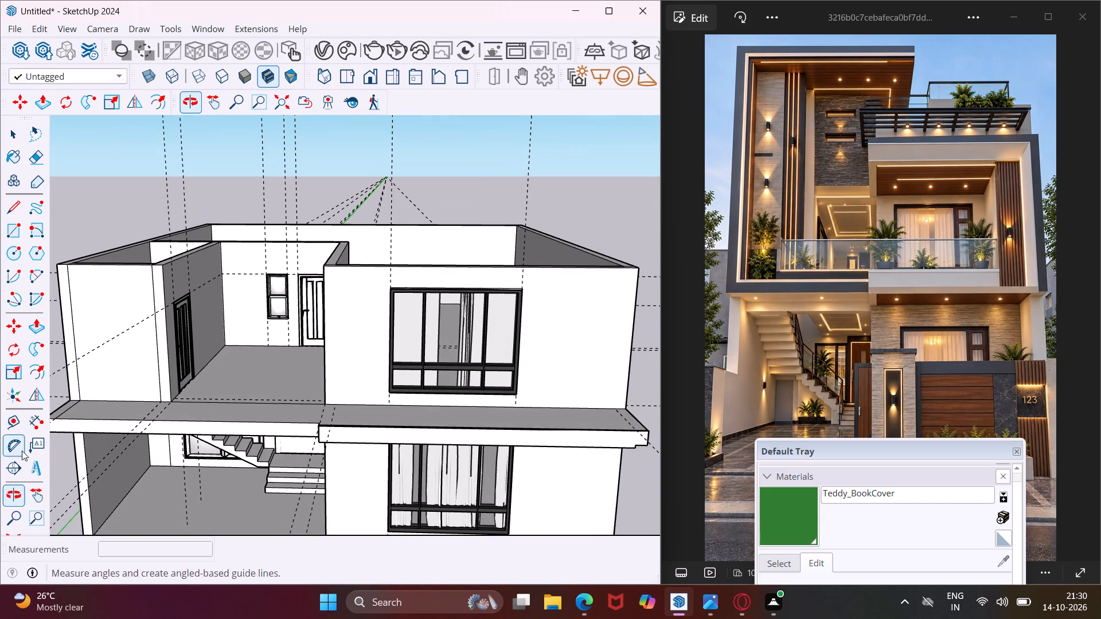
{"action": "middle_click_drag", "start_coordinate": [487, 455], "coordinate": [430, 440]}
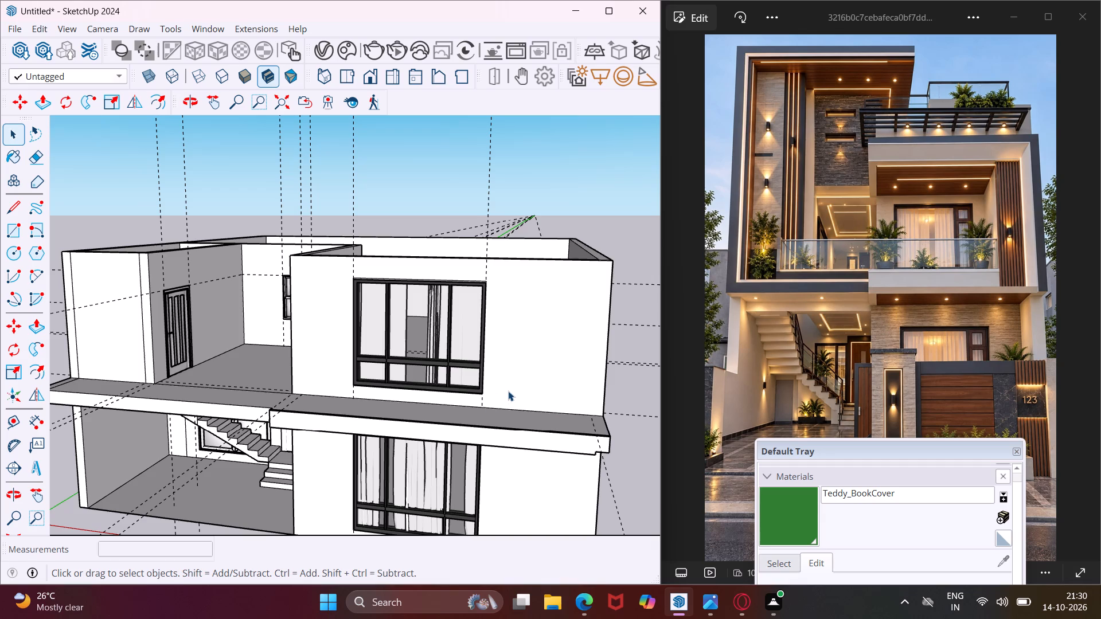
Draw a 10' vertical line on the first-floor front wall between the window and outer corner, from the slab to the wall top.
{"action": "left_click", "coordinate": [22, 214]}
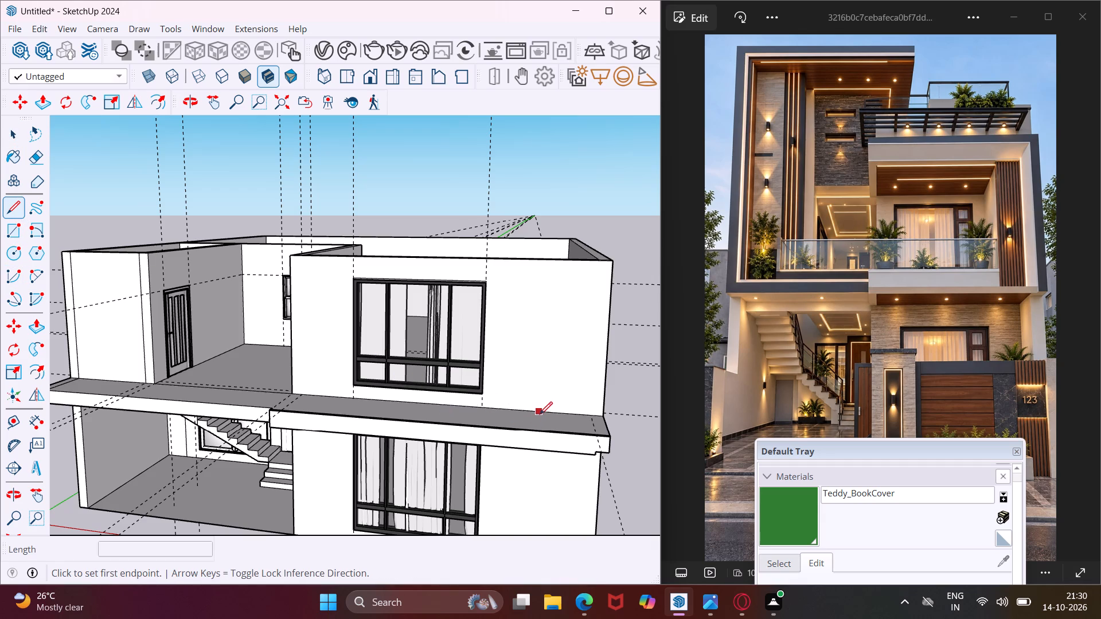
{"action": "scroll", "coordinate": [540, 413], "scroll_direction": "up", "scroll_amount": 3}
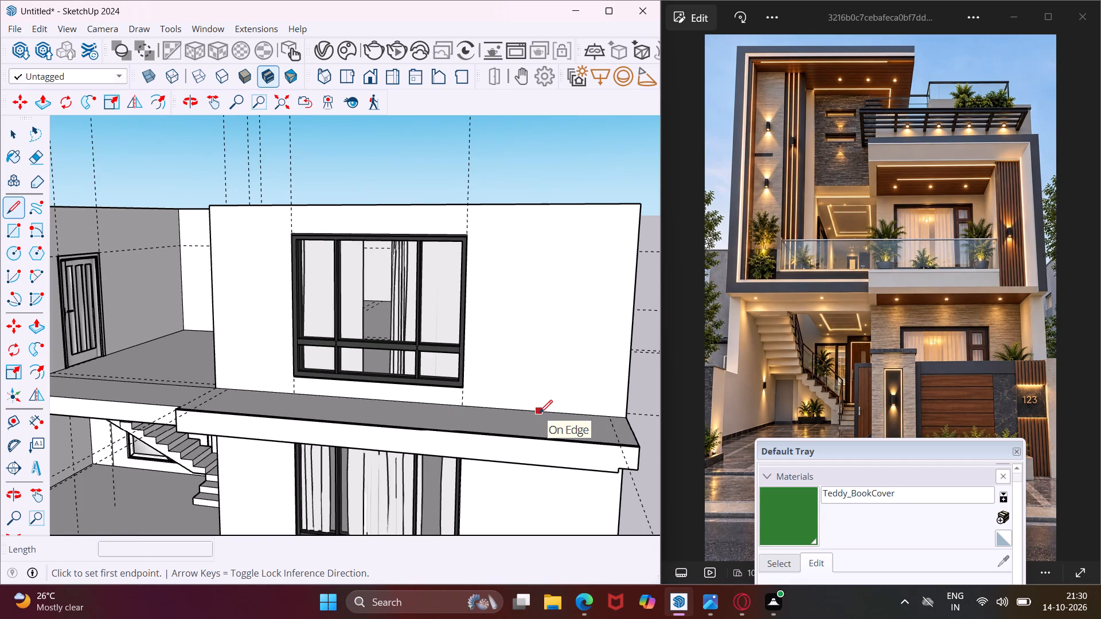
{"action": "left_click", "coordinate": [540, 413]}
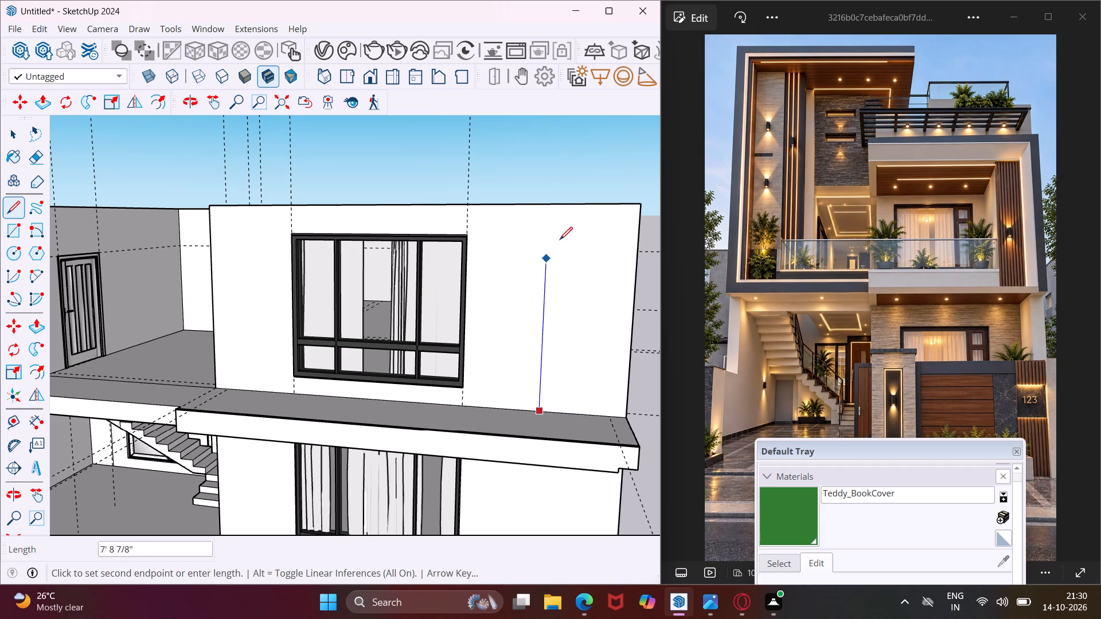
{"action": "left_click", "coordinate": [546, 207]}
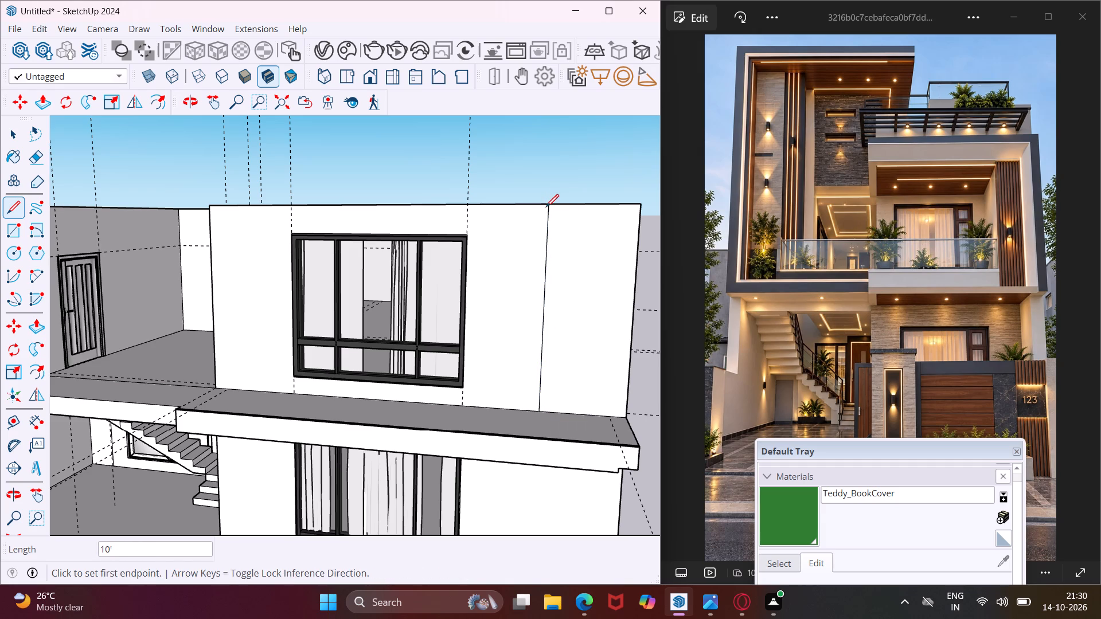
{"action": "key", "text": "Escape"}
{"action": "key", "text": "space"}
Extrude the narrow wall strip beside the first-floor window forward about 3' 9 1/4", aligned with the front edge of the slab's recessed part.
{"action": "left_click", "coordinate": [575, 269]}
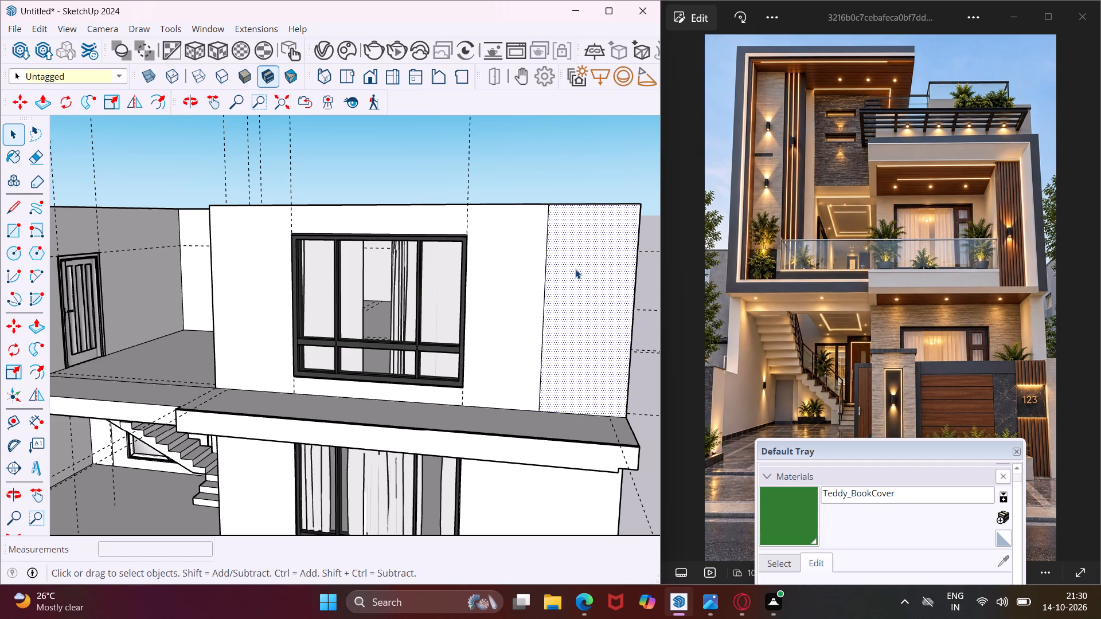
{"action": "key", "text": "p"}
{"action": "left_click", "coordinate": [575, 269]}
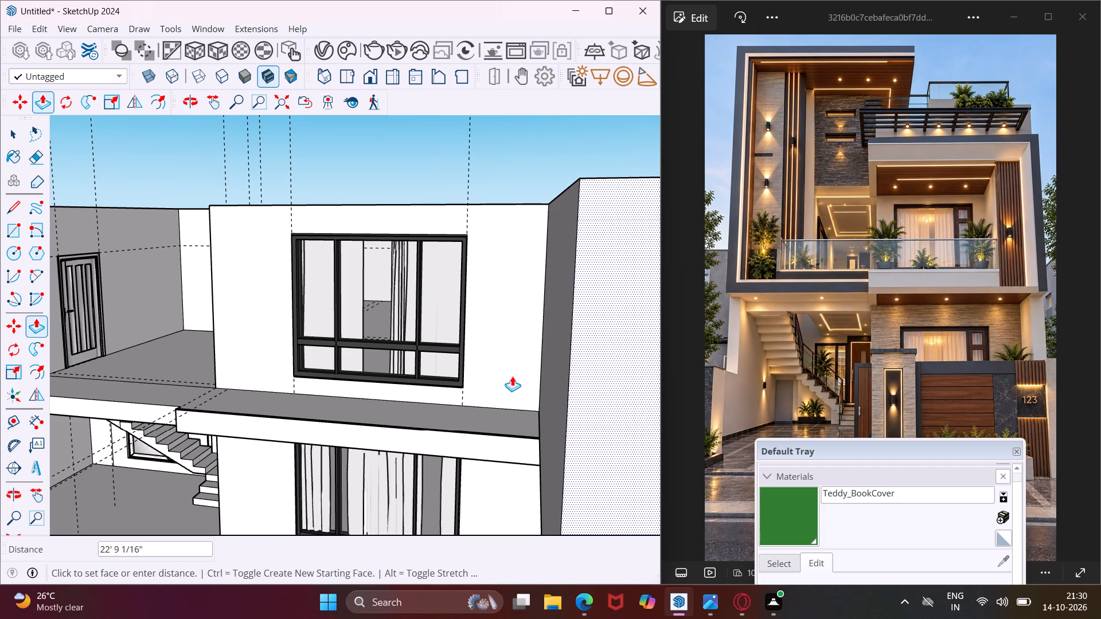
{"action": "middle_click_drag", "start_coordinate": [514, 401], "coordinate": [577, 444]}
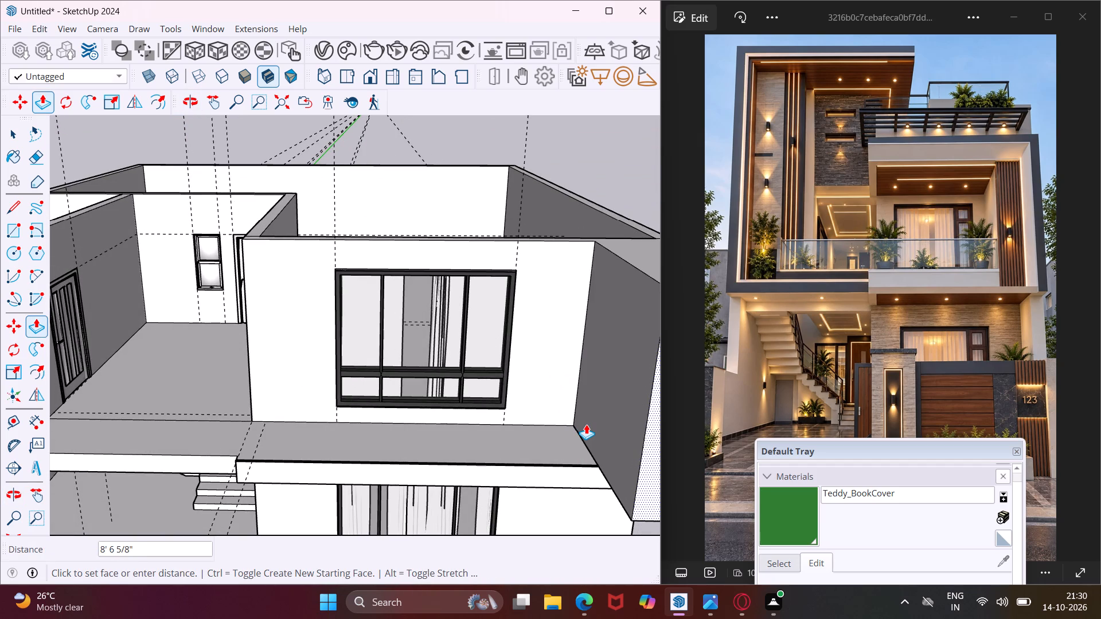
{"action": "key", "text": "Escape"}
{"action": "left_click", "coordinate": [598, 385]}
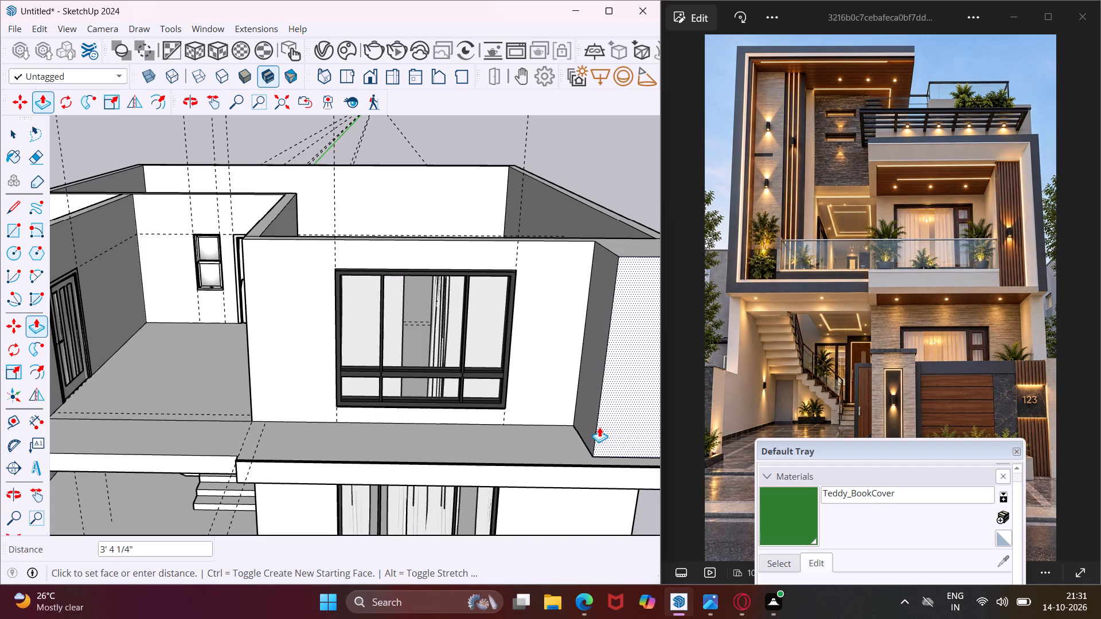
{"action": "left_click", "coordinate": [201, 459]}
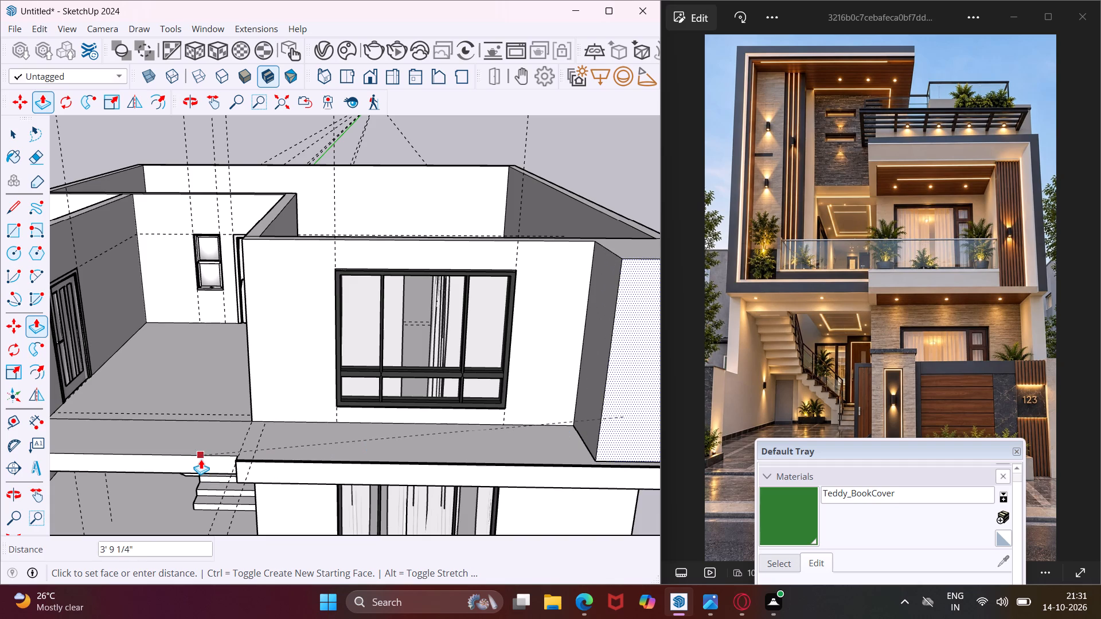
{"action": "scroll", "coordinate": [151, 455], "scroll_direction": "down", "scroll_amount": 4}
{"action": "key", "text": "Escape"}
{"action": "key", "text": "space"}
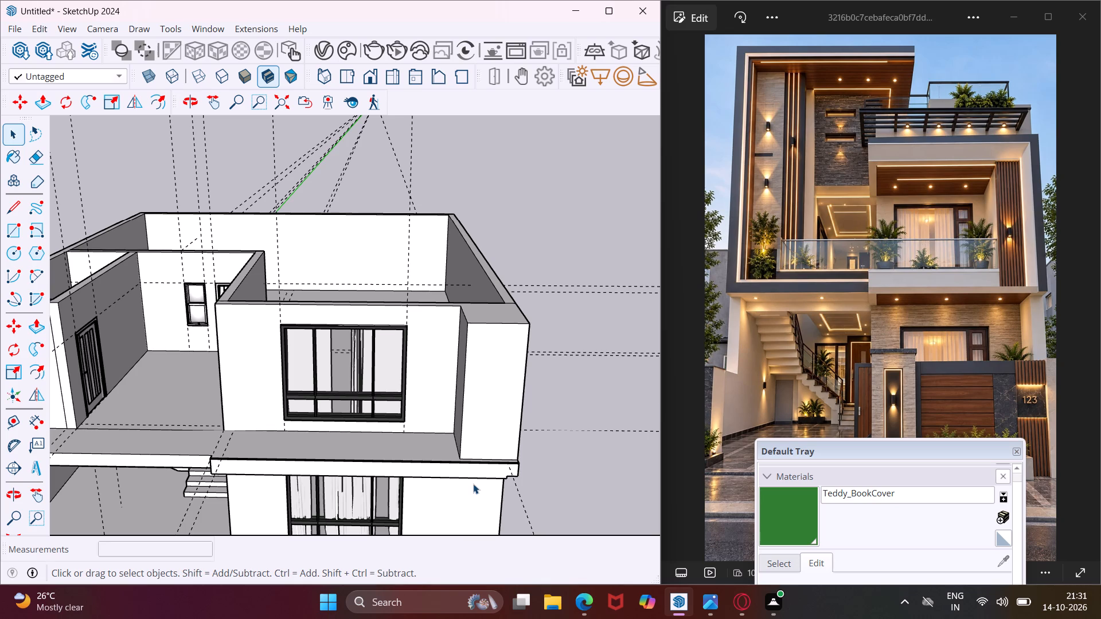
Delete all guide lines in the model.
{"action": "middle_click_drag", "start_coordinate": [473, 484], "coordinate": [432, 438]}
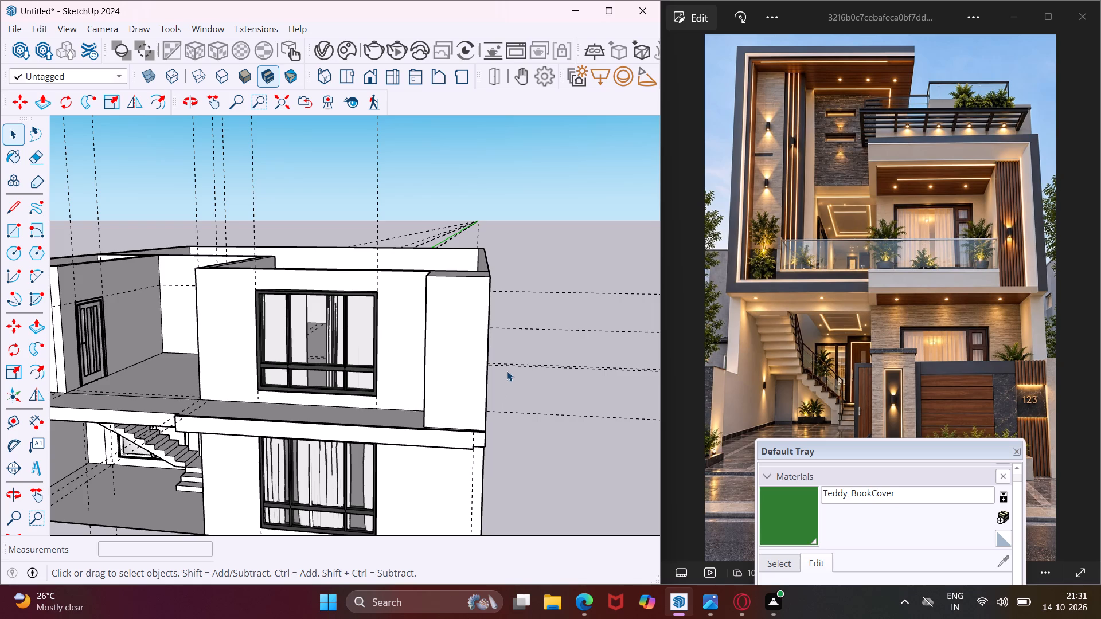
{"action": "scroll", "coordinate": [507, 371], "scroll_direction": "up", "scroll_amount": 1}
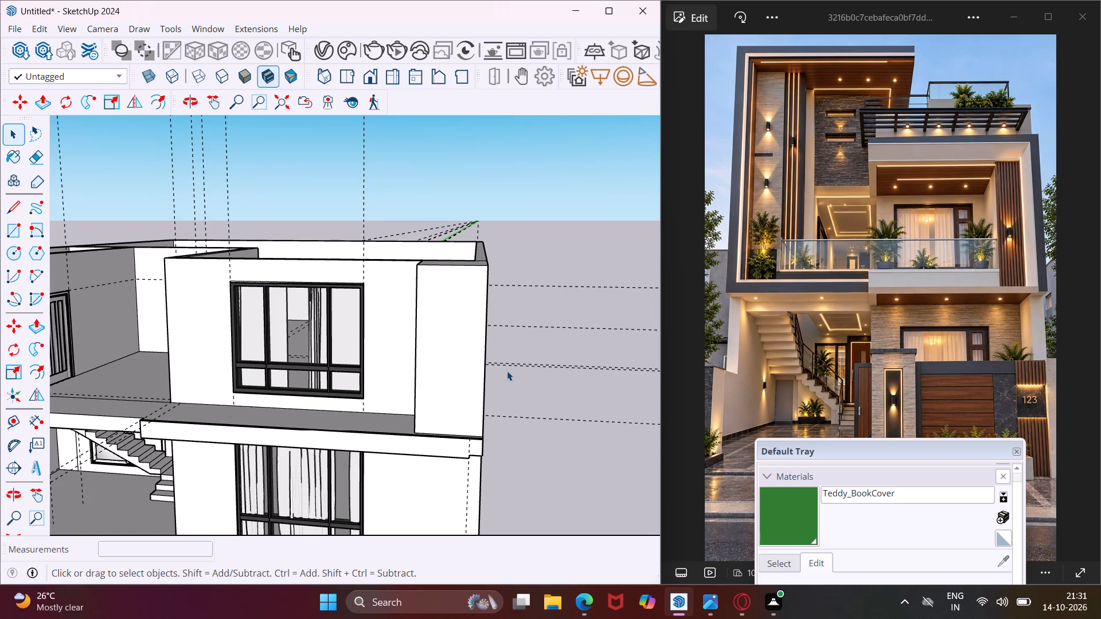
{"action": "middle_click_drag", "start_coordinate": [499, 365], "coordinate": [521, 515]}
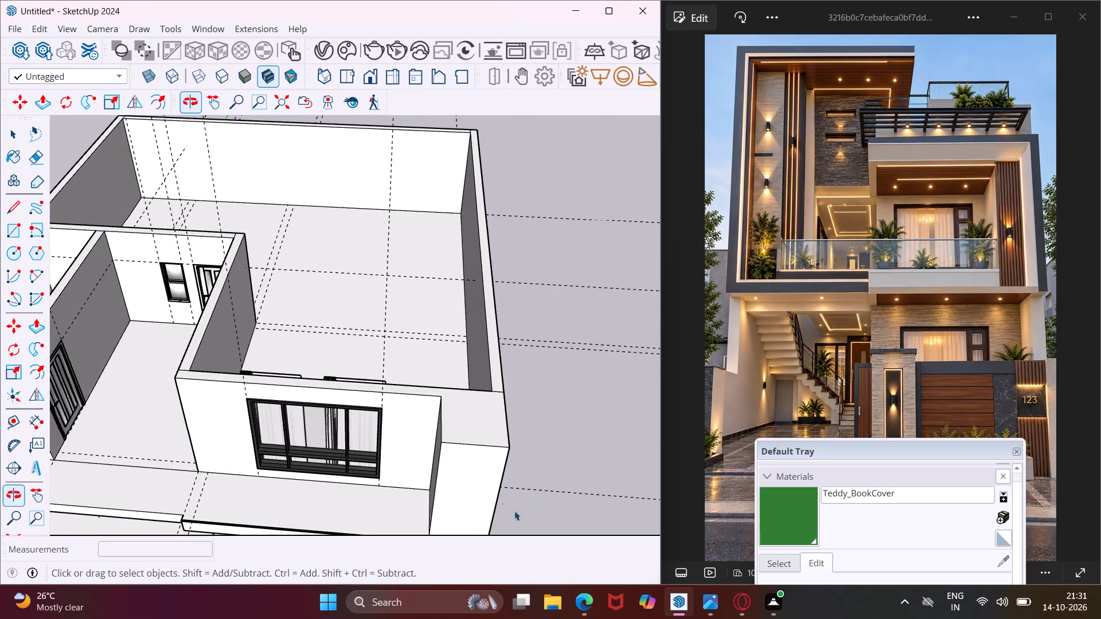
{"action": "scroll", "coordinate": [436, 457], "scroll_direction": "down", "scroll_amount": 8}
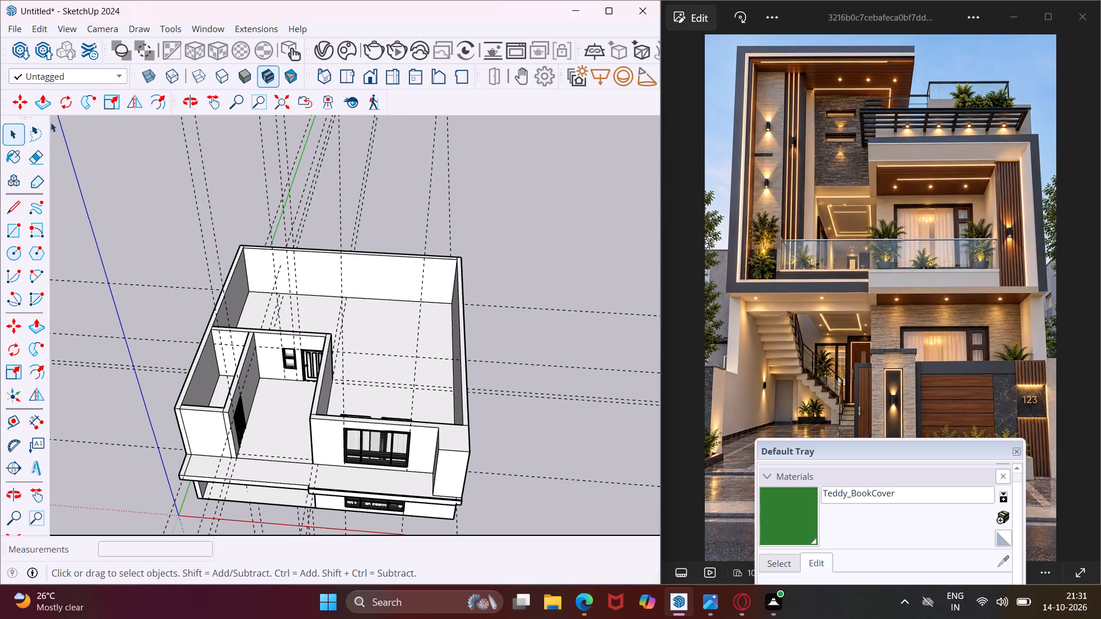
{"action": "left_click", "coordinate": [34, 32]}
{"action": "left_click", "coordinate": [87, 181]}
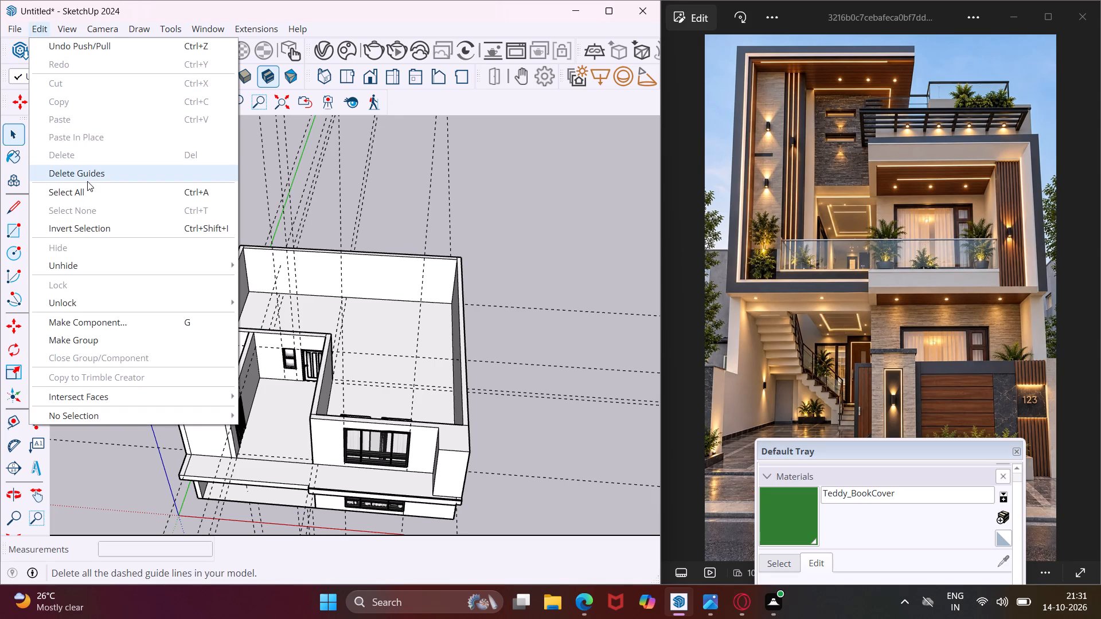
Draw an upright 40' by 6" rotated rectangle along the outer top edge of the first floor's rear wall.
{"action": "middle_click_drag", "start_coordinate": [282, 259], "coordinate": [131, 277]}
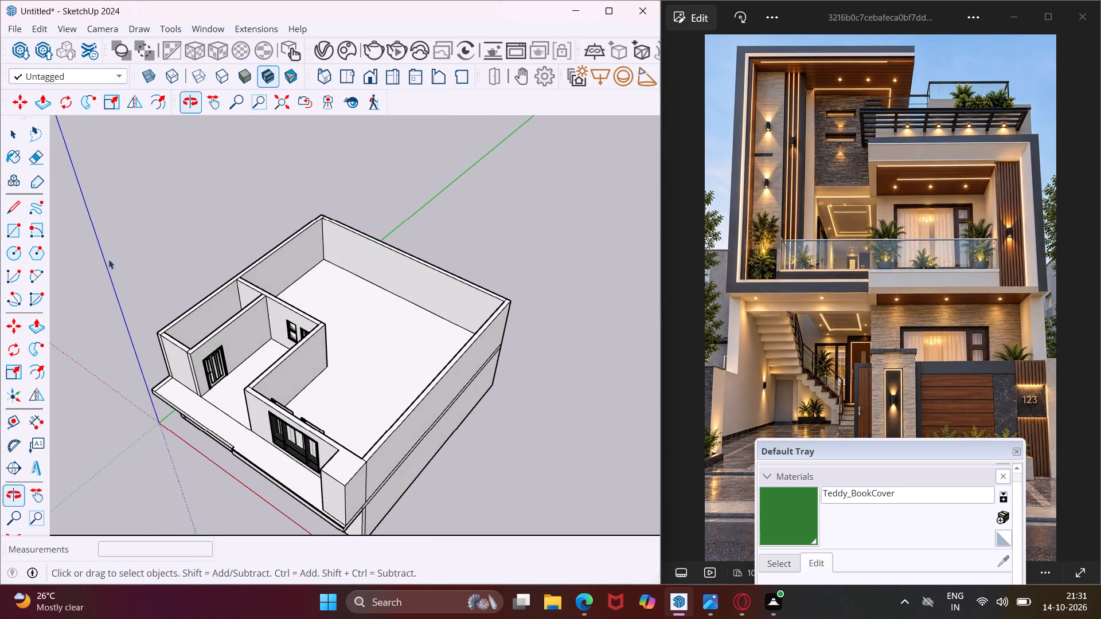
{"action": "left_click", "coordinate": [30, 230]}
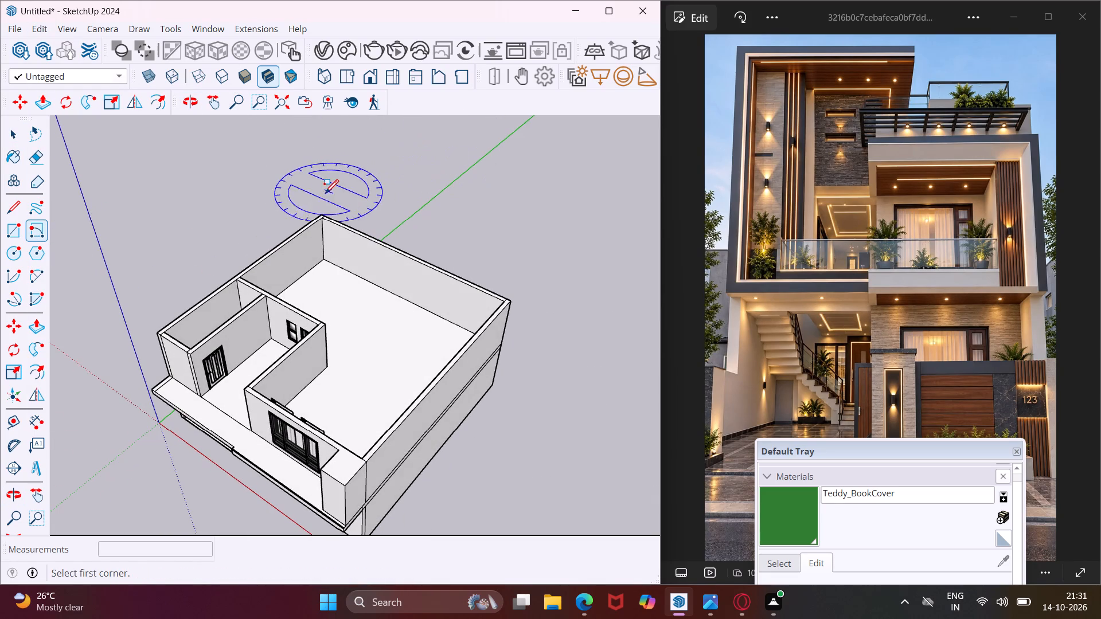
{"action": "scroll", "coordinate": [322, 216], "scroll_direction": "up", "scroll_amount": 9}
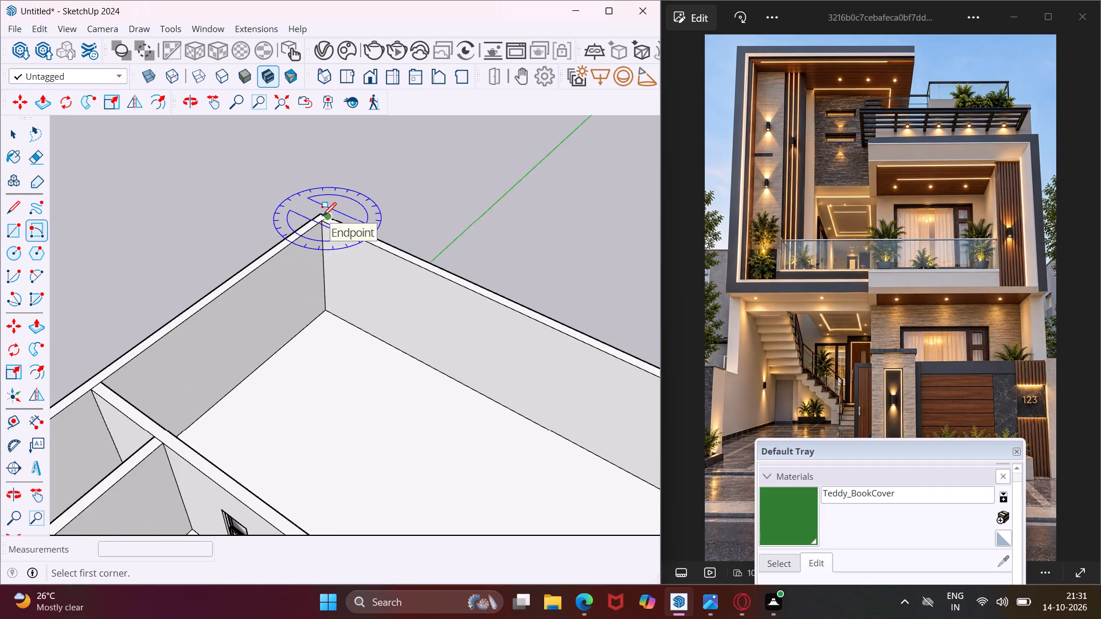
{"action": "scroll", "coordinate": [322, 216], "scroll_direction": "up", "scroll_amount": 2}
{"action": "left_click", "coordinate": [318, 214]}
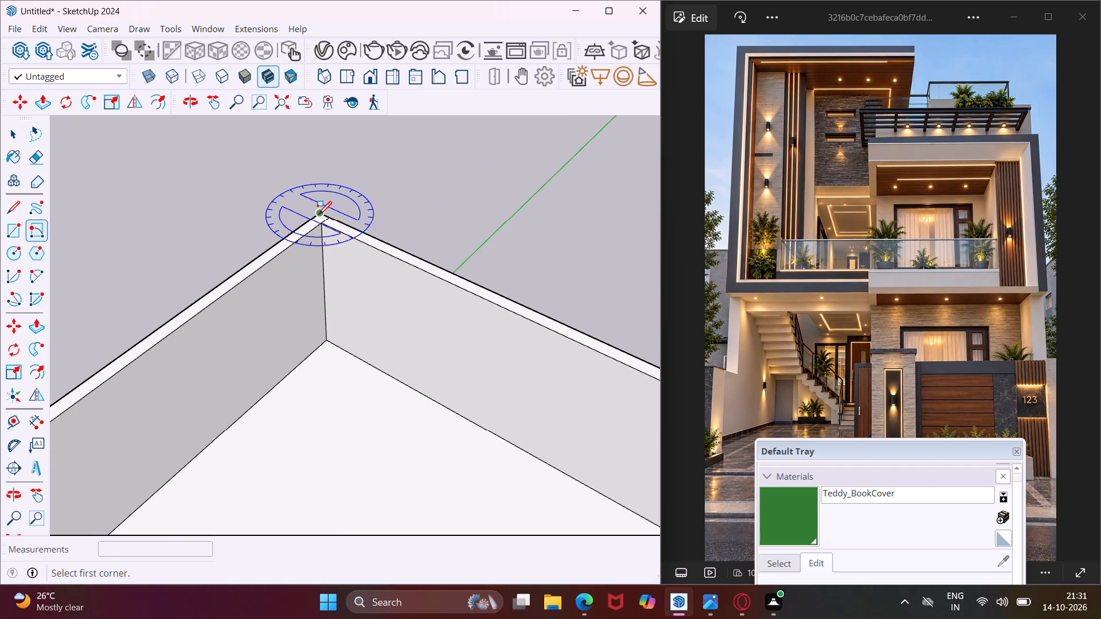
{"action": "scroll", "coordinate": [352, 248], "scroll_direction": "down", "scroll_amount": 12}
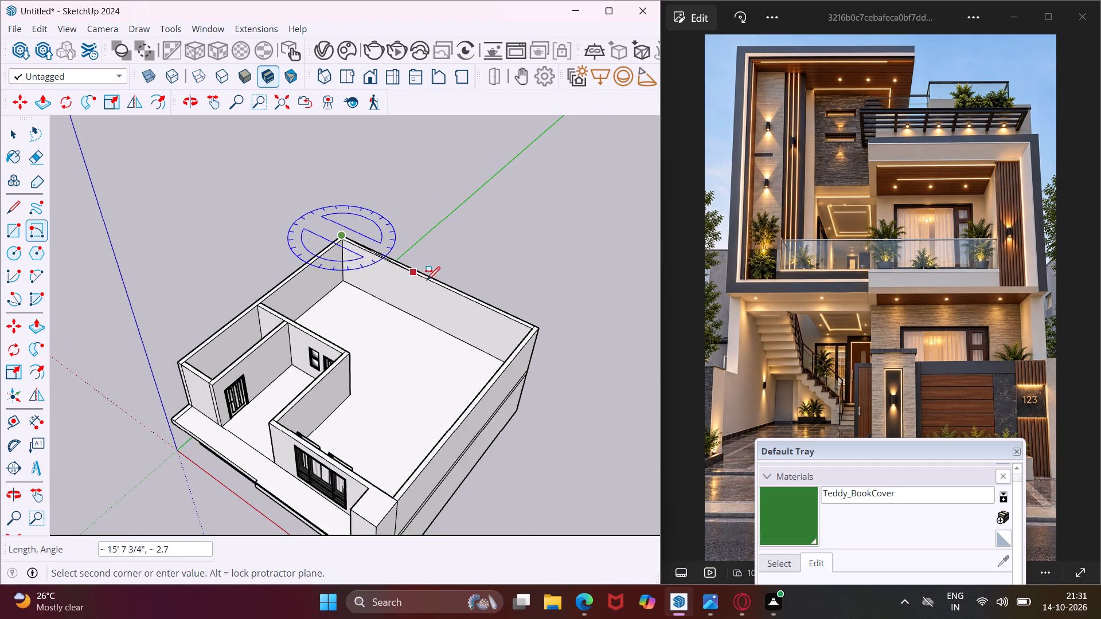
{"action": "scroll", "coordinate": [537, 326], "scroll_direction": "up", "scroll_amount": 9}
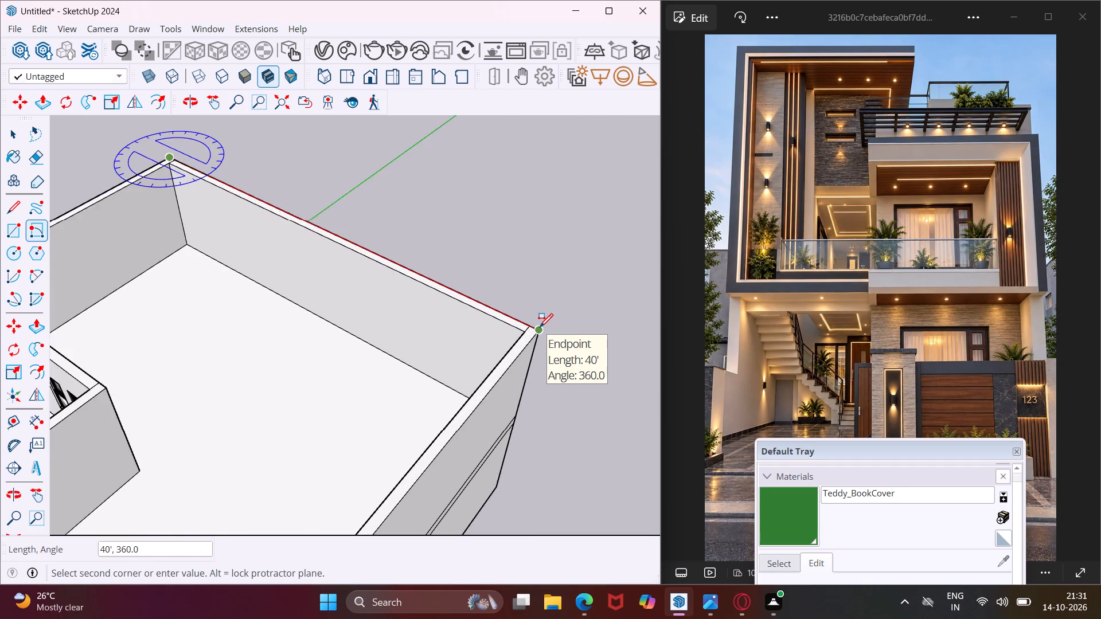
{"action": "scroll", "coordinate": [539, 327], "scroll_direction": "up", "scroll_amount": 4}
{"action": "left_click", "coordinate": [542, 331]}
{"action": "middle_click_drag", "start_coordinate": [542, 331], "coordinate": [532, 323]}
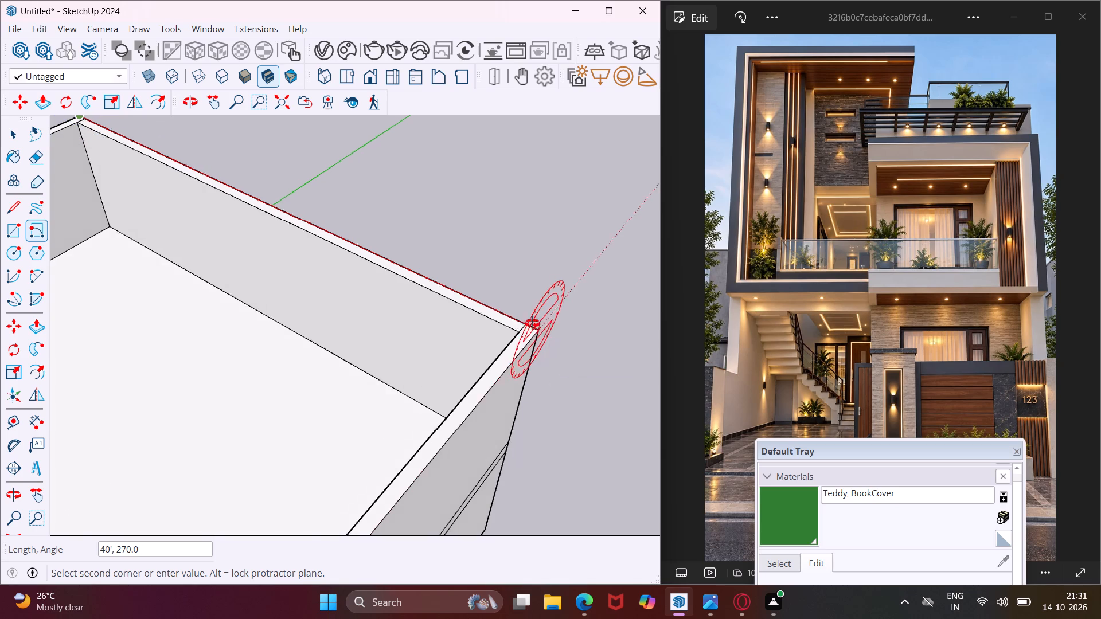
{"action": "middle_click_drag", "start_coordinate": [532, 323], "coordinate": [366, 227]}
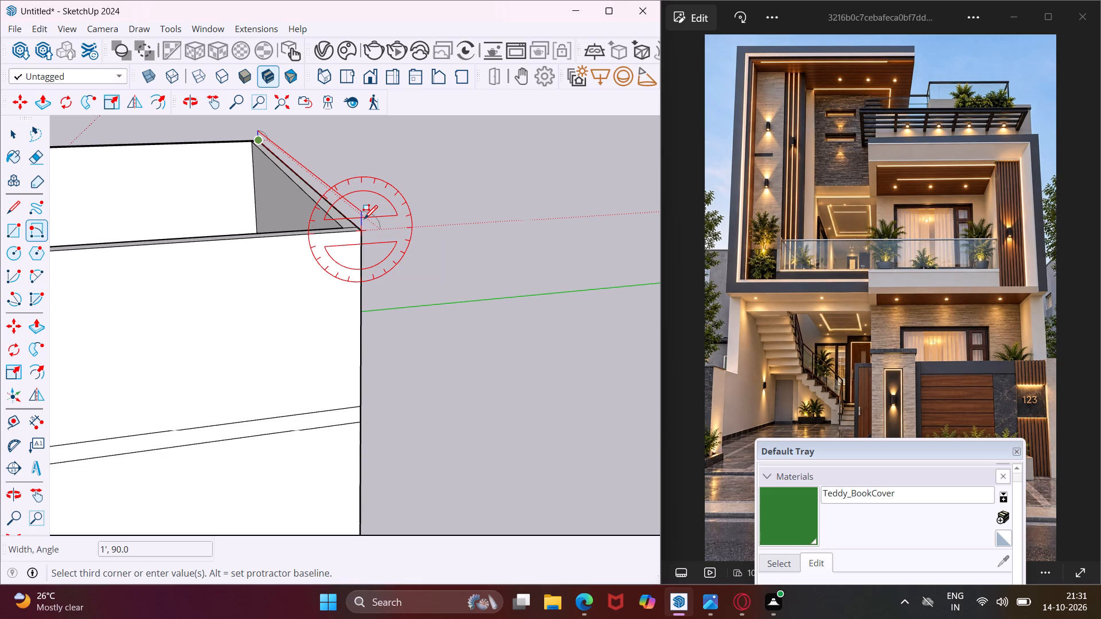
{"action": "key", "text": "6"}
{"action": "key", "text": "shift+quotedbl"}
{"action": "key", "text": "Return"}
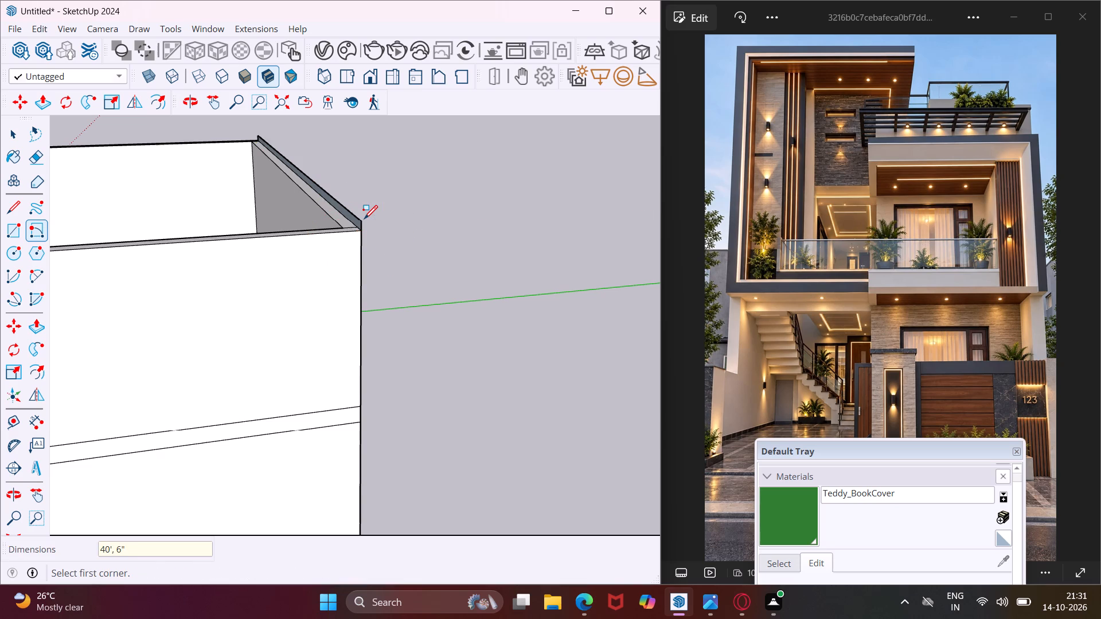
{"action": "key", "text": "Escape"}
{"action": "key", "text": "space"}
Extrude the 40' by 6" rear rectangle forward about 39' 3" over the first-floor walls to form the roof slab.
{"action": "scroll", "coordinate": [360, 218], "scroll_direction": "up", "scroll_amount": 7}
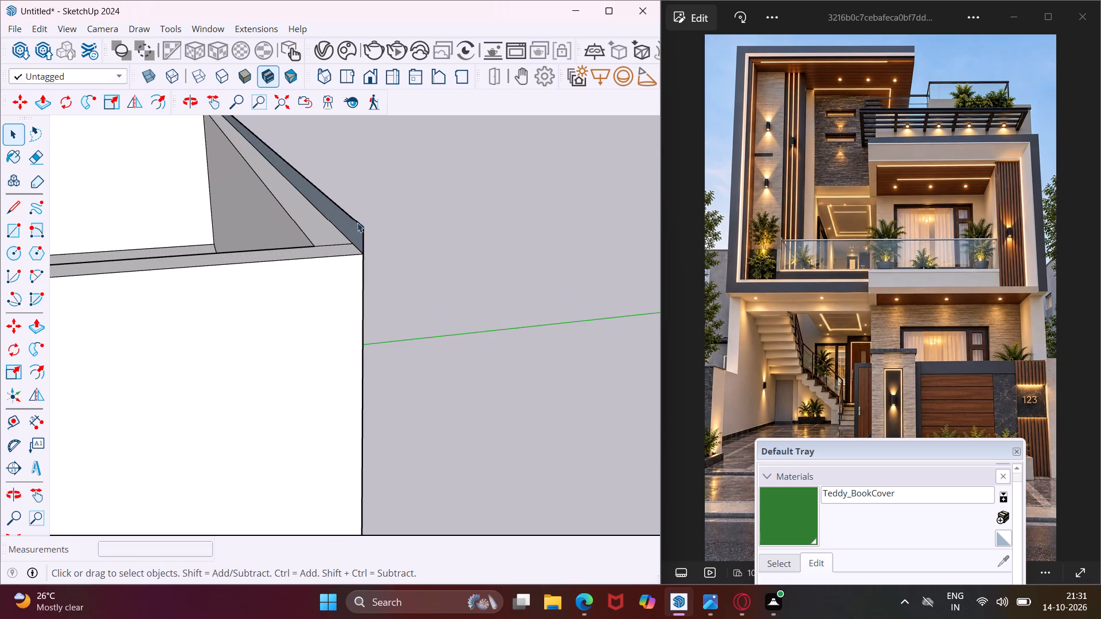
{"action": "left_click", "coordinate": [352, 230]}
{"action": "key", "text": "p"}
{"action": "left_click", "coordinate": [352, 230]}
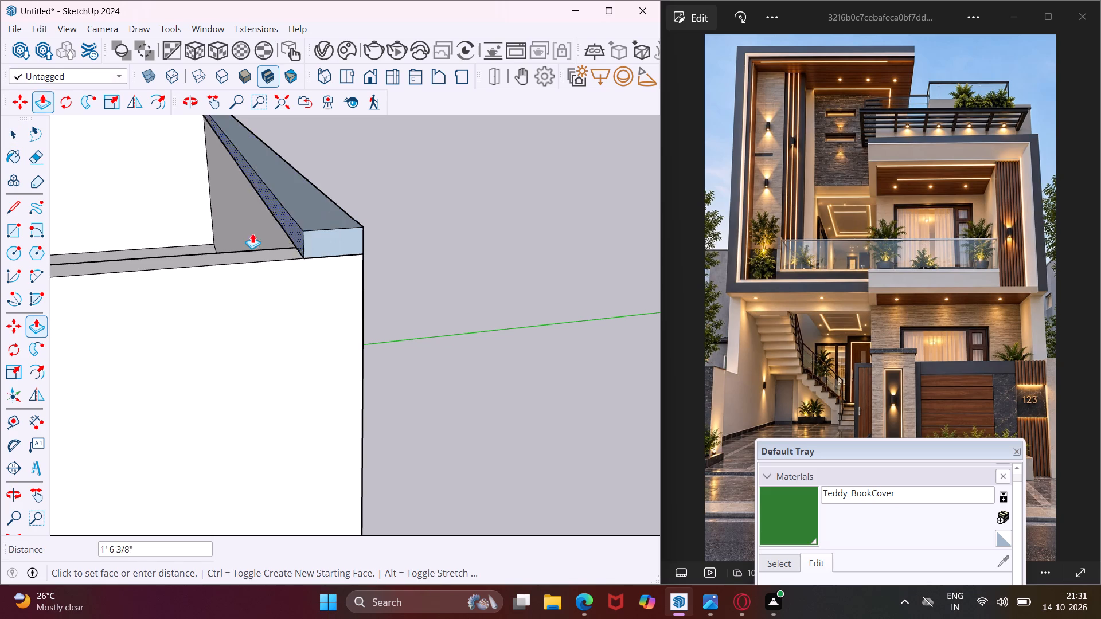
{"action": "scroll", "coordinate": [252, 233], "scroll_direction": "down", "scroll_amount": 10}
{"action": "middle_click_drag", "start_coordinate": [252, 233], "coordinate": [378, 242]}
{"action": "scroll", "coordinate": [378, 242], "scroll_direction": "down", "scroll_amount": 9}
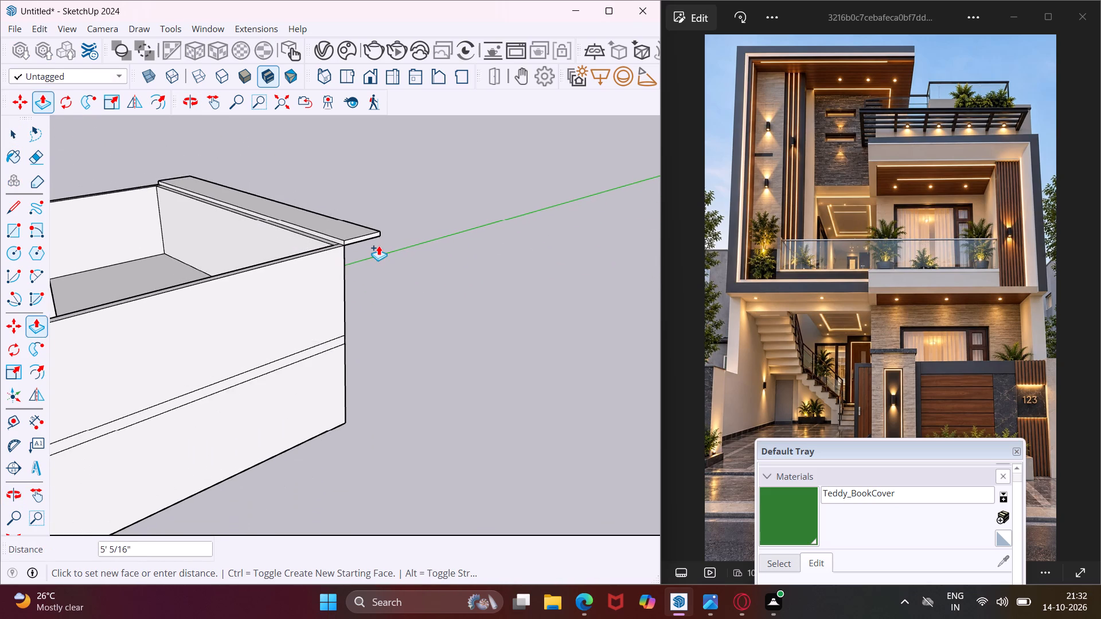
{"action": "scroll", "coordinate": [378, 245], "scroll_direction": "down", "scroll_amount": 9}
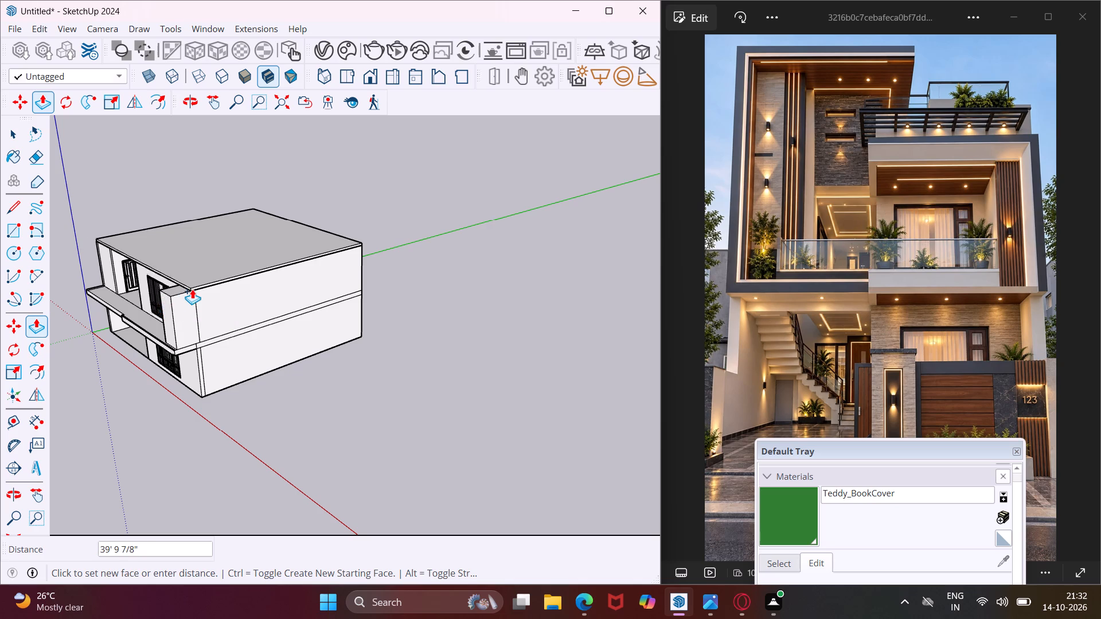
{"action": "scroll", "coordinate": [192, 289], "scroll_direction": "up", "scroll_amount": 3}
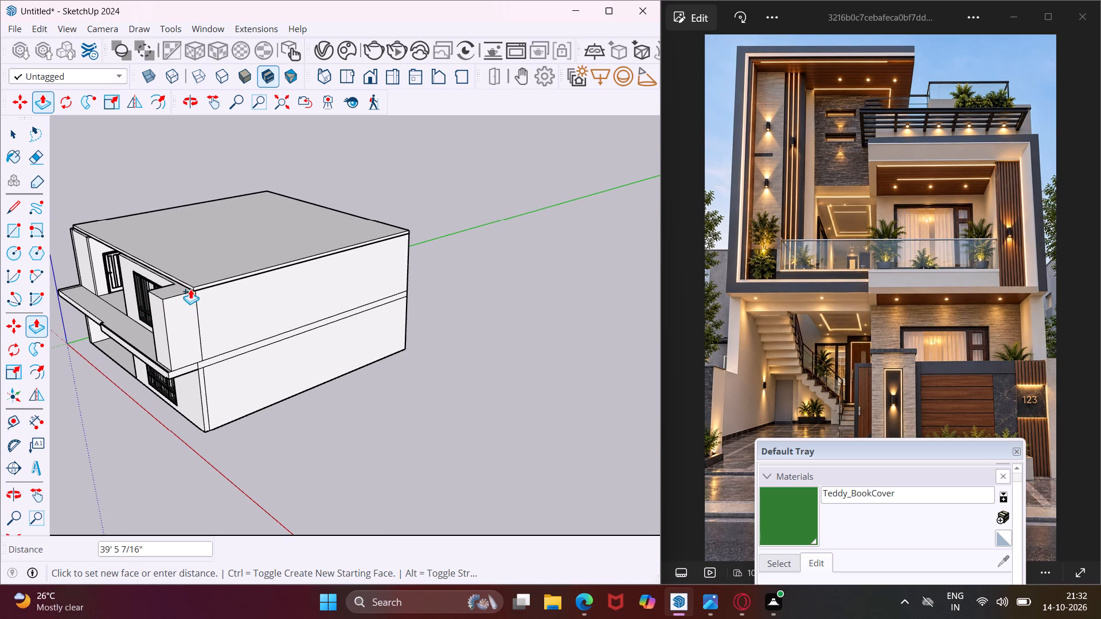
{"action": "left_click", "coordinate": [196, 298]}
Extend the roof slab's front edge 9" forward, flush with the first-floor front wall face.
{"action": "middle_click_drag", "start_coordinate": [196, 298], "coordinate": [220, 299]}
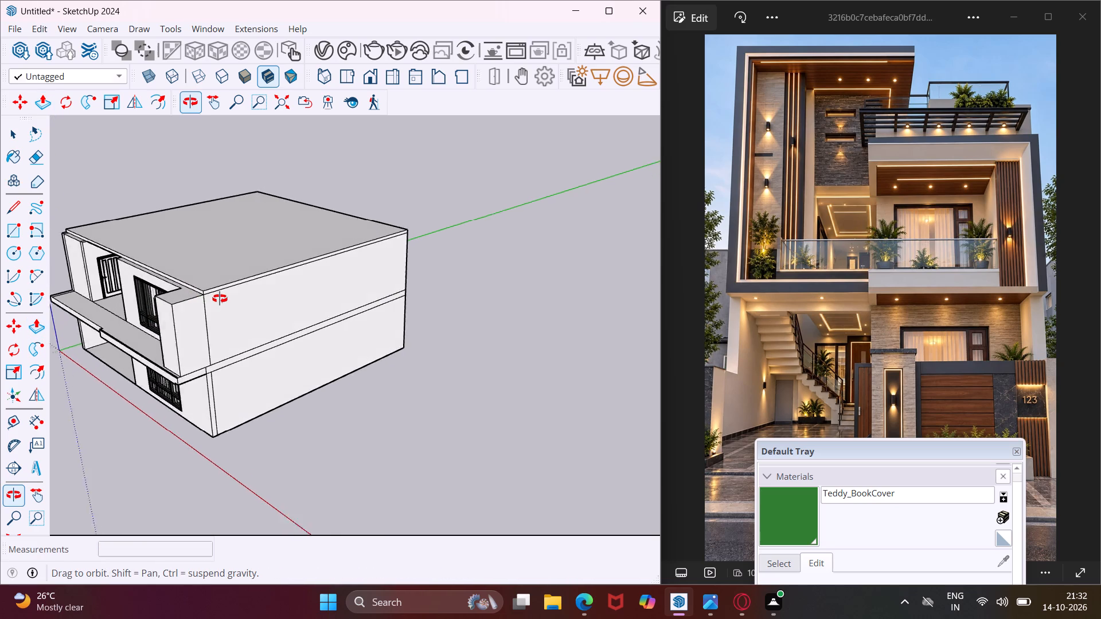
{"action": "middle_click_drag", "start_coordinate": [220, 299], "coordinate": [568, 303]}
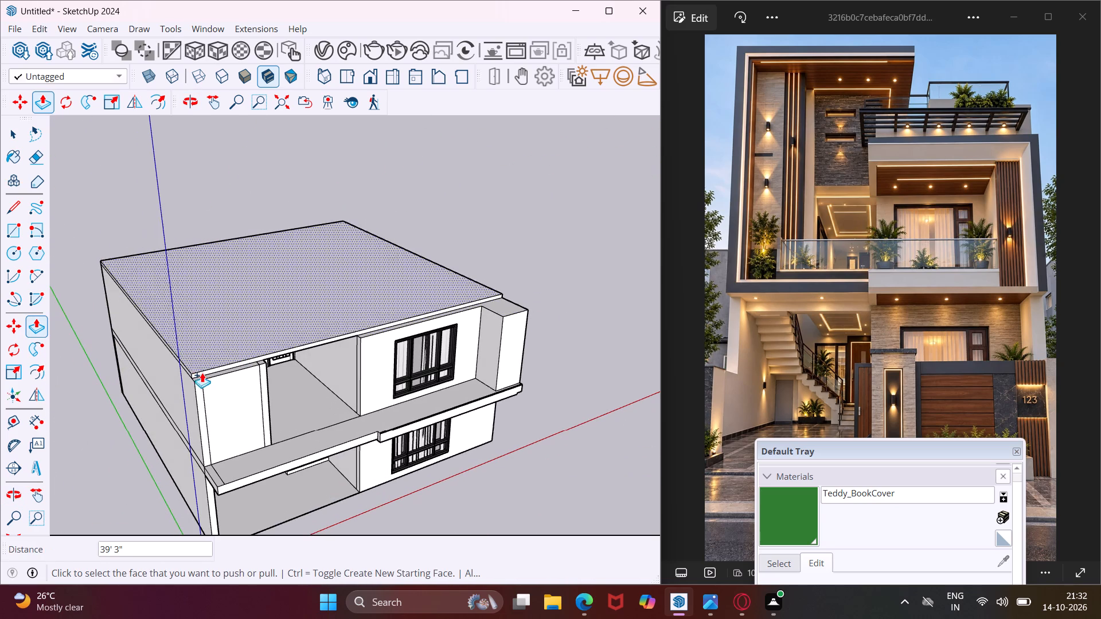
{"action": "scroll", "coordinate": [210, 382], "scroll_direction": "up", "scroll_amount": 10}
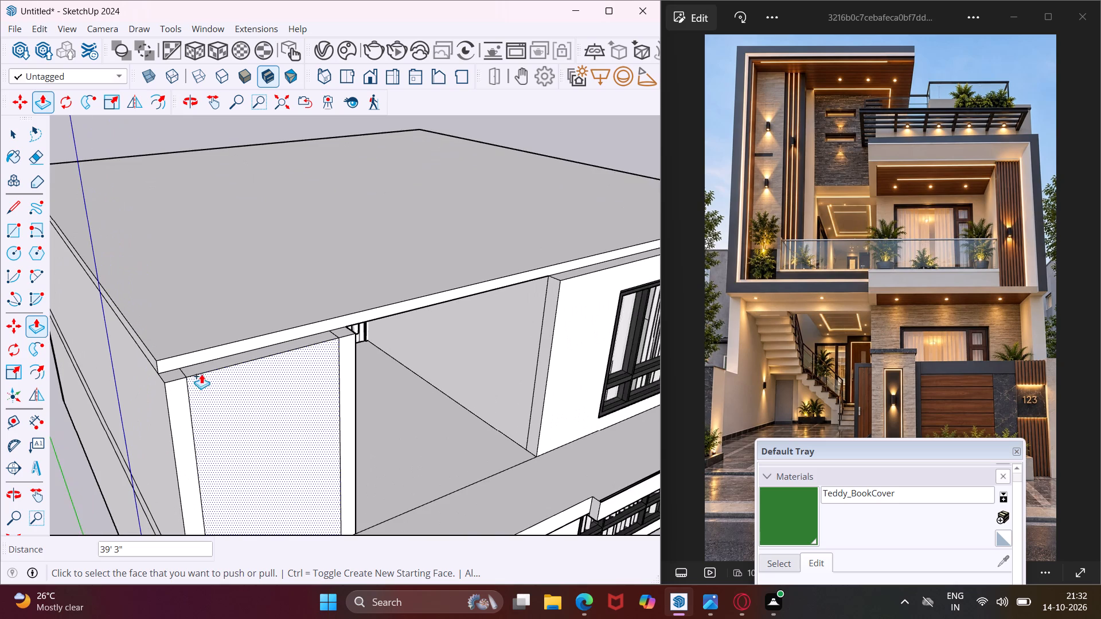
{"action": "scroll", "coordinate": [185, 358], "scroll_direction": "up", "scroll_amount": 4}
{"action": "left_click", "coordinate": [185, 358]}
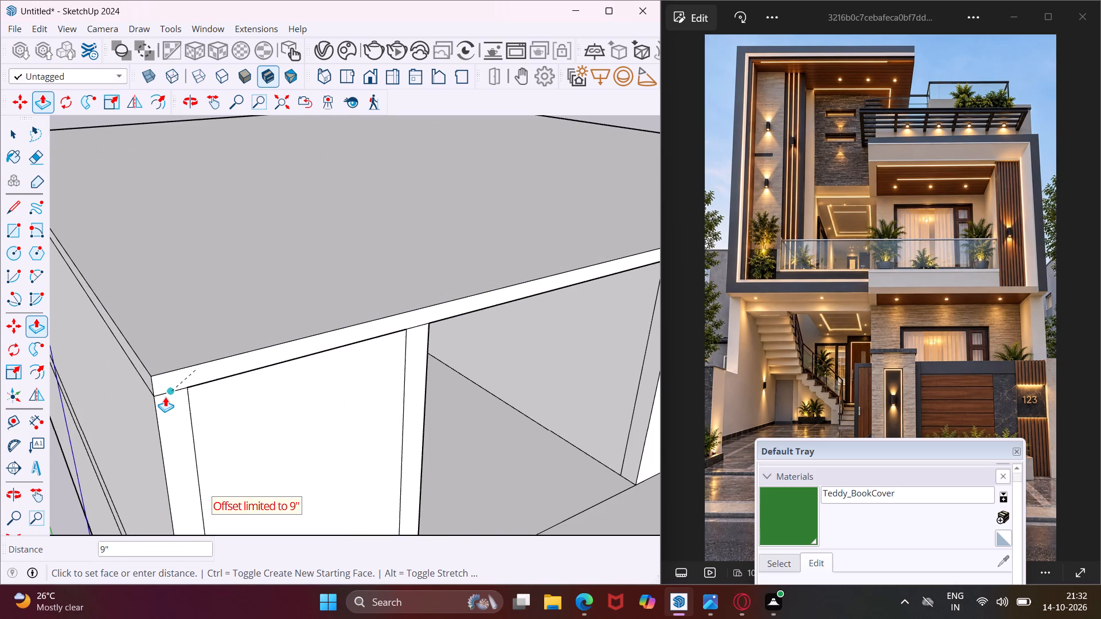
{"action": "left_click", "coordinate": [165, 397]}
{"action": "key", "text": "Escape"}
{"action": "key", "text": "space"}
Draw a vertical line across the roof slab's front edge, in line with the window wall's edge beside the open recess.
{"action": "scroll", "coordinate": [165, 398], "scroll_direction": "down", "scroll_amount": 3}
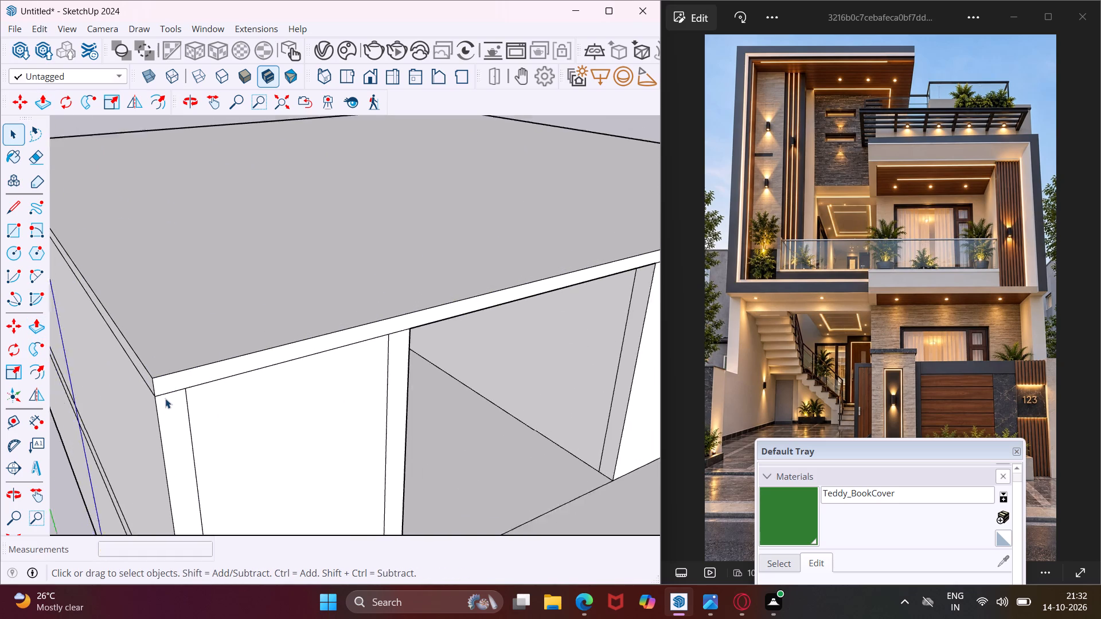
{"action": "scroll", "coordinate": [165, 398], "scroll_direction": "down", "scroll_amount": 7}
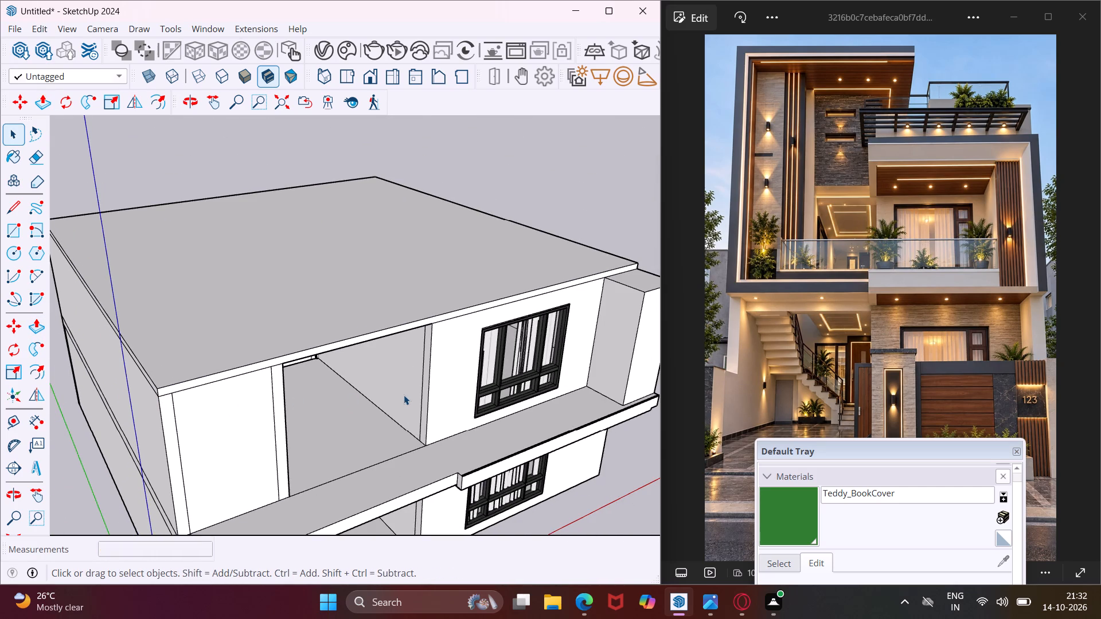
{"action": "middle_click_drag", "start_coordinate": [404, 395], "coordinate": [276, 393]}
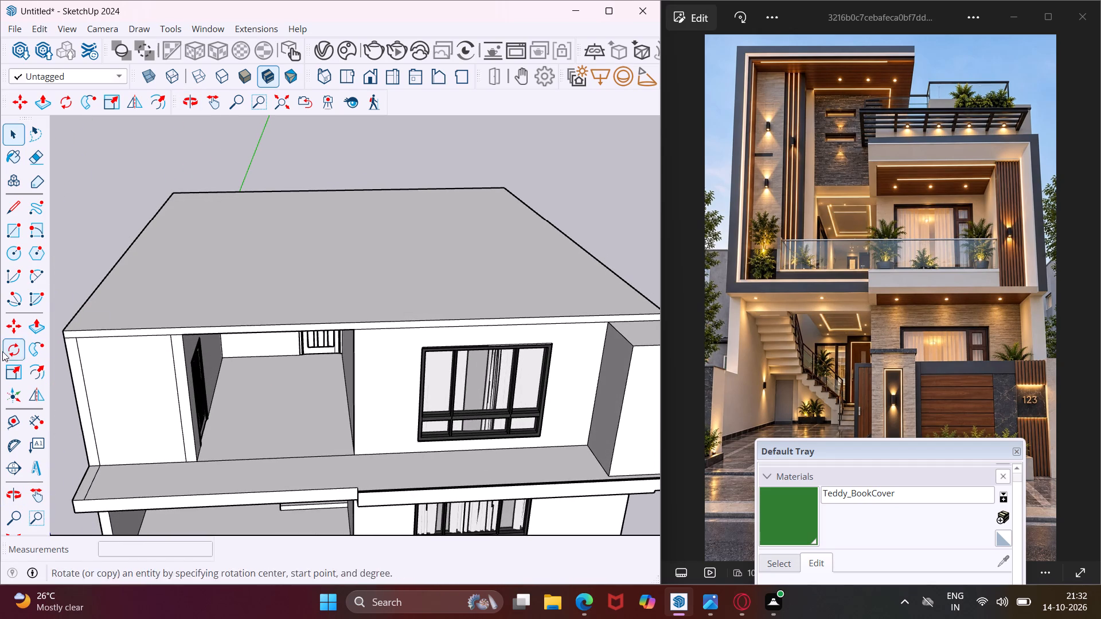
{"action": "left_click", "coordinate": [16, 219]}
{"action": "left_click", "coordinate": [16, 209]}
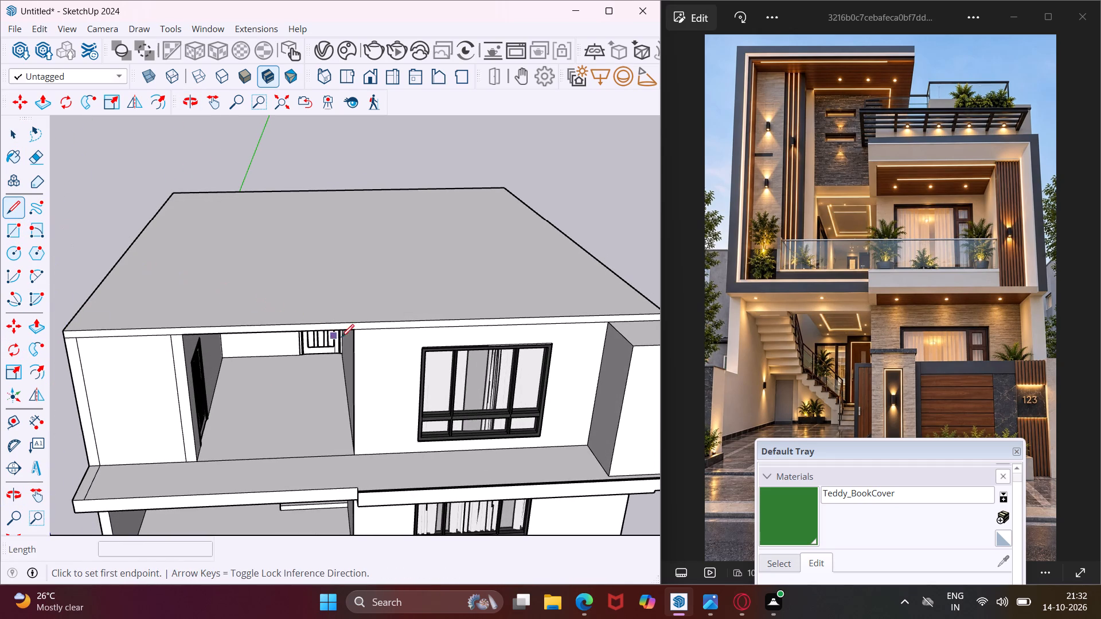
{"action": "middle_click_drag", "start_coordinate": [353, 339], "coordinate": [352, 303]}
{"action": "scroll", "coordinate": [352, 303], "scroll_direction": "up", "scroll_amount": 7}
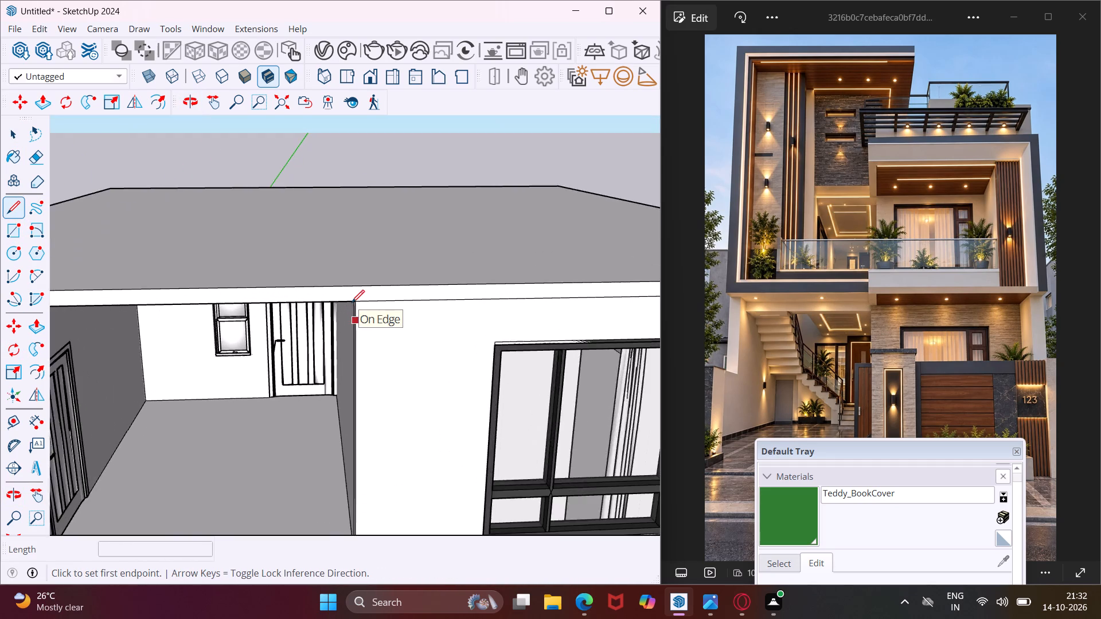
{"action": "scroll", "coordinate": [352, 303], "scroll_direction": "up", "scroll_amount": 5}
{"action": "left_click", "coordinate": [361, 302]}
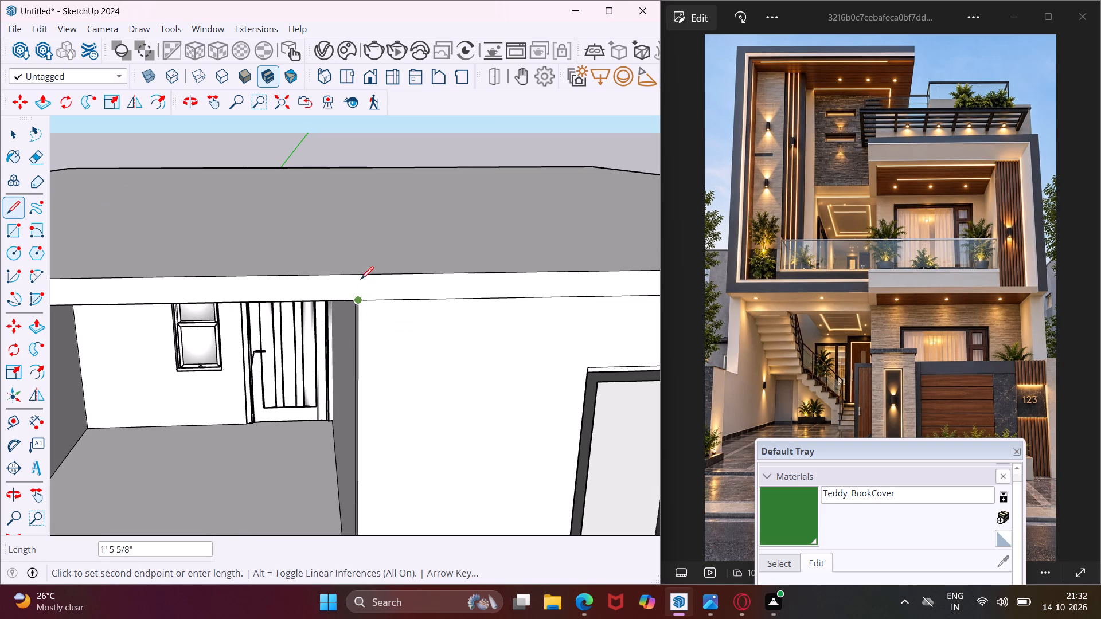
{"action": "left_click", "coordinate": [361, 276]}
{"action": "key", "text": "Escape"}
{"action": "key", "text": "space"}
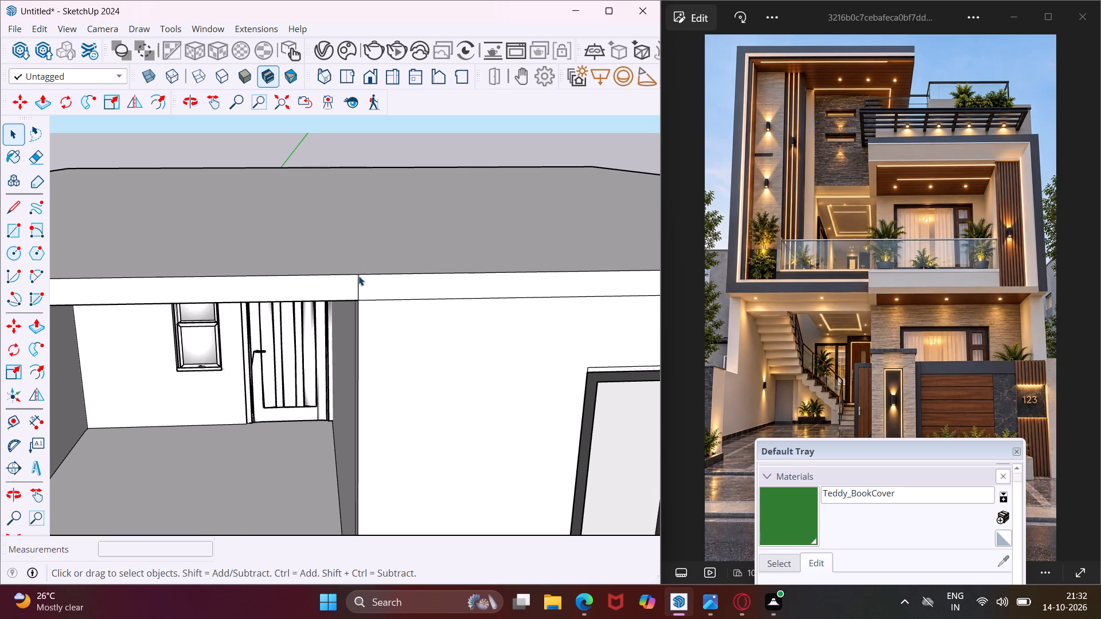
Extrude the roof slab's front edge above the first-floor window forward 3' 9 1/4", flush with the projecting side wall.
{"action": "scroll", "coordinate": [290, 291], "scroll_direction": "down", "scroll_amount": 11}
{"action": "middle_click_drag", "start_coordinate": [419, 299], "coordinate": [353, 280]}
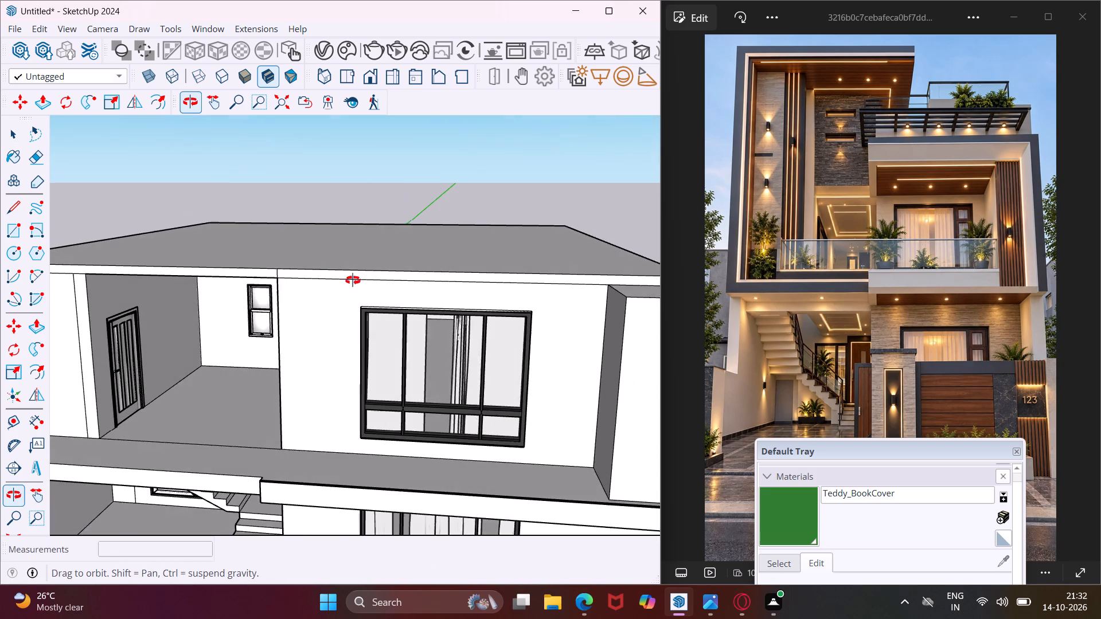
{"action": "middle_click_drag", "start_coordinate": [353, 280], "coordinate": [348, 279]}
{"action": "scroll", "coordinate": [422, 278], "scroll_direction": "up", "scroll_amount": 3}
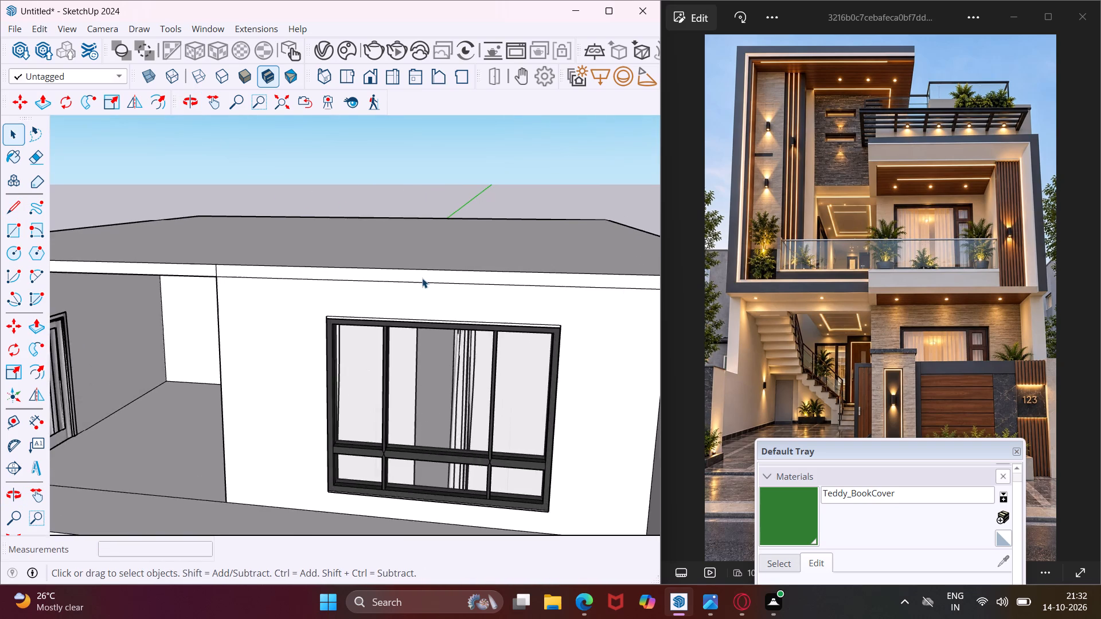
{"action": "scroll", "coordinate": [422, 278], "scroll_direction": "up", "scroll_amount": 4}
{"action": "left_click", "coordinate": [422, 278]}
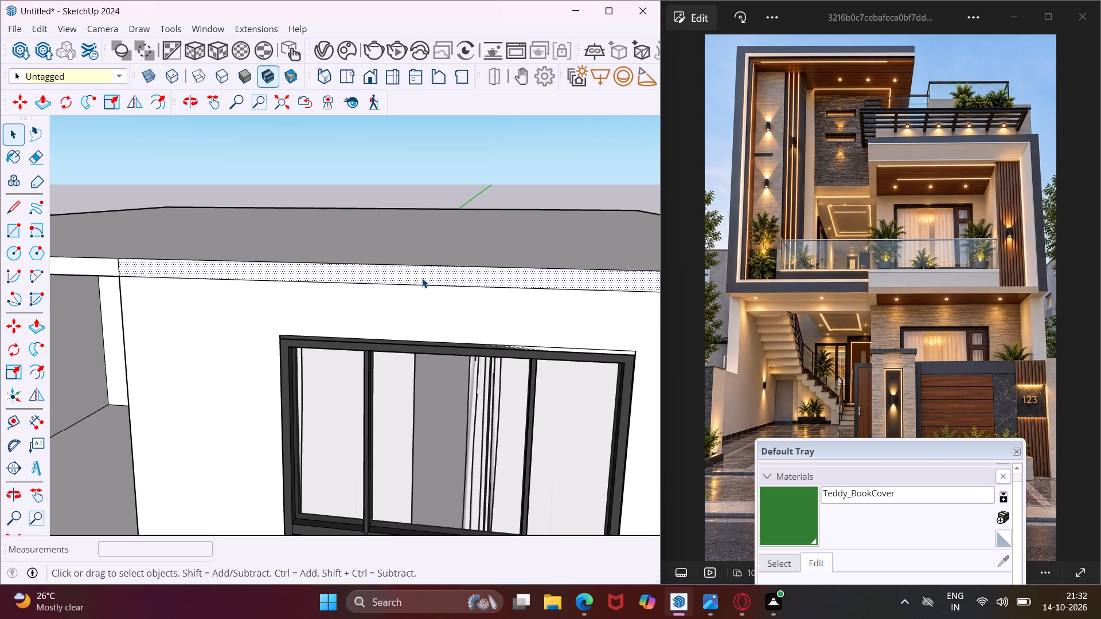
{"action": "key", "text": "p"}
{"action": "left_click", "coordinate": [422, 278]}
{"action": "scroll", "coordinate": [426, 297], "scroll_direction": "down", "scroll_amount": 6}
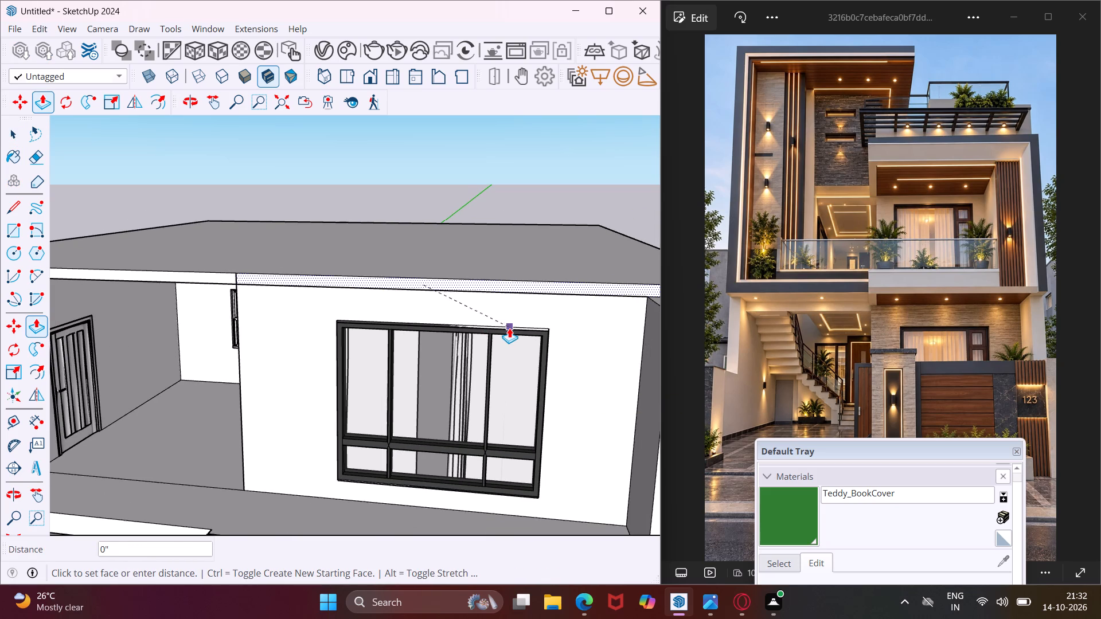
{"action": "scroll", "coordinate": [509, 328], "scroll_direction": "down", "scroll_amount": 6}
{"action": "left_click", "coordinate": [597, 348]}
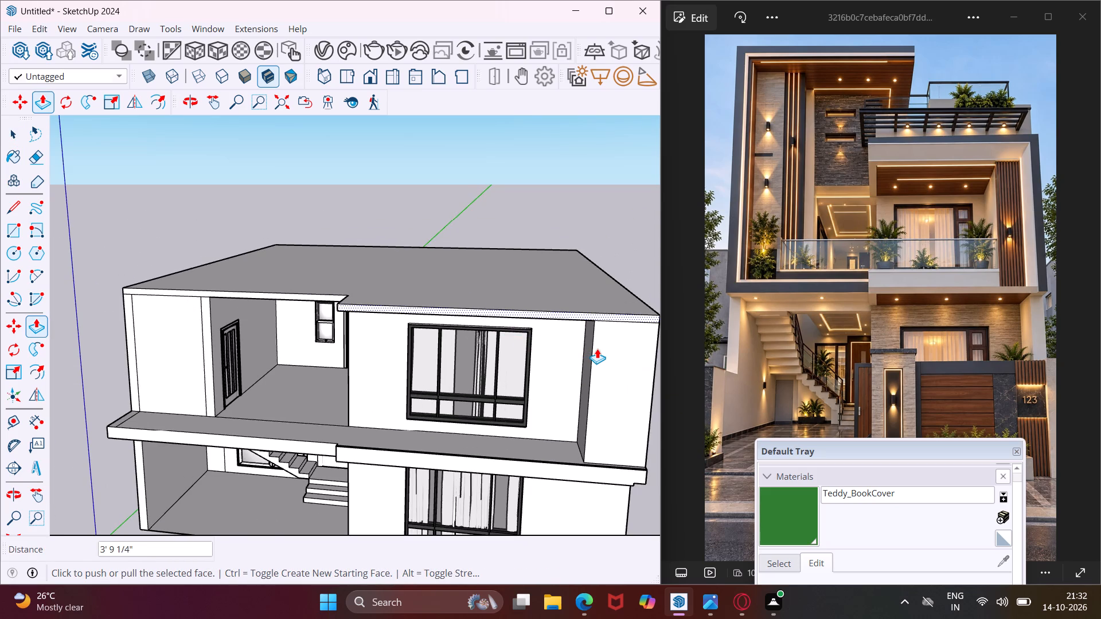
{"action": "key", "text": "Escape"}
{"action": "key", "text": "space"}
Extrude the main underside face of the projecting roof slab above the first-floor window downward about 8 5/8".
{"action": "middle_click_drag", "start_coordinate": [595, 296], "coordinate": [591, 295]}
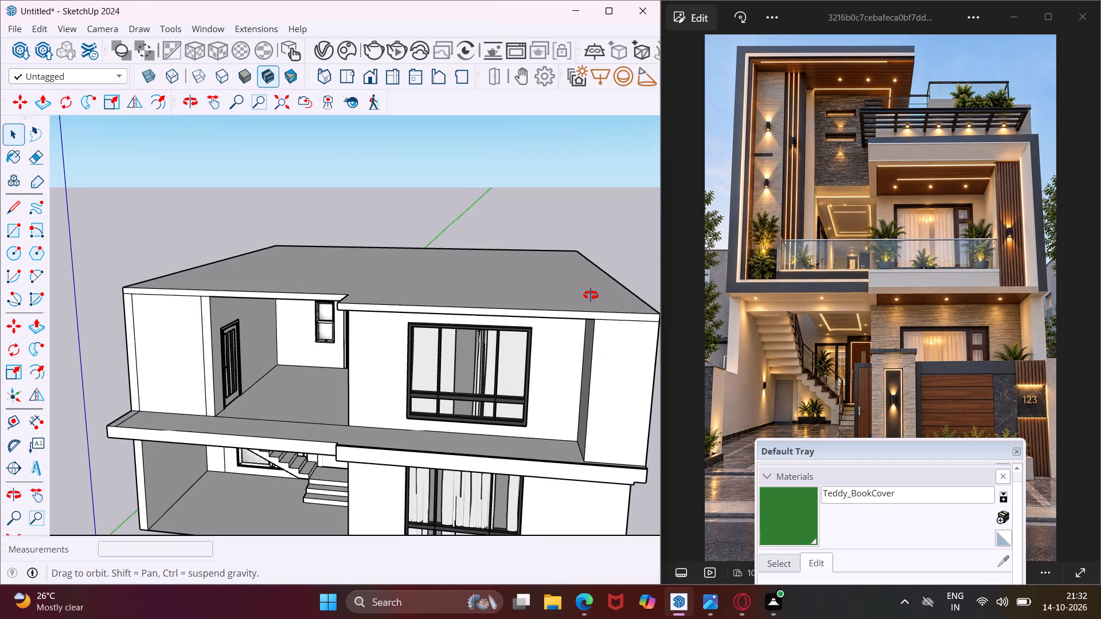
{"action": "middle_click_drag", "start_coordinate": [591, 295], "coordinate": [611, 197]}
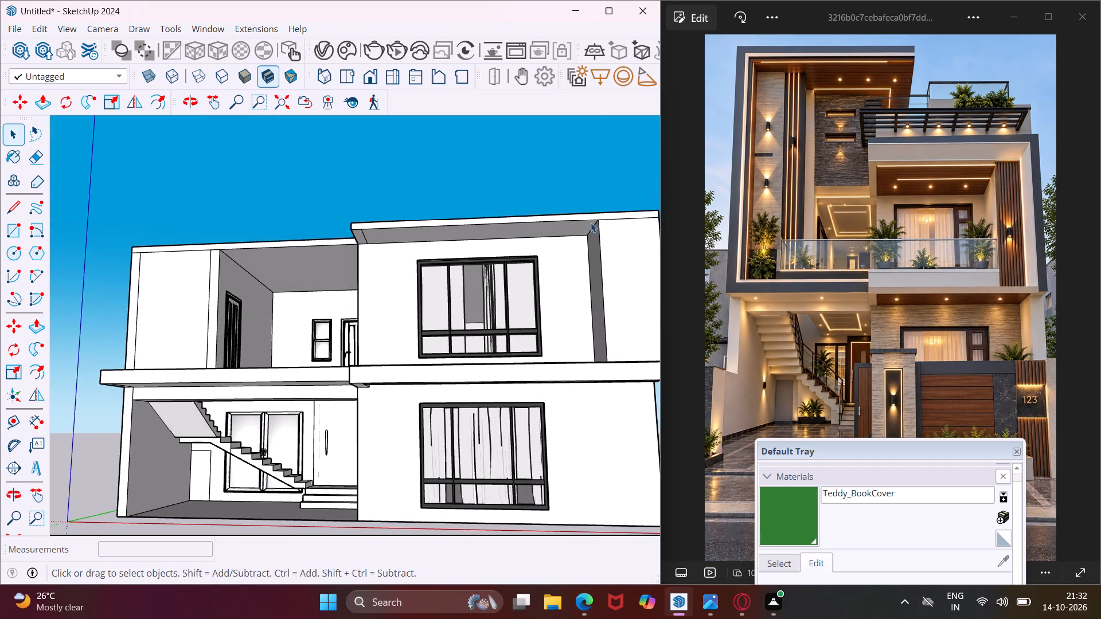
{"action": "scroll", "coordinate": [559, 237], "scroll_direction": "up", "scroll_amount": 6}
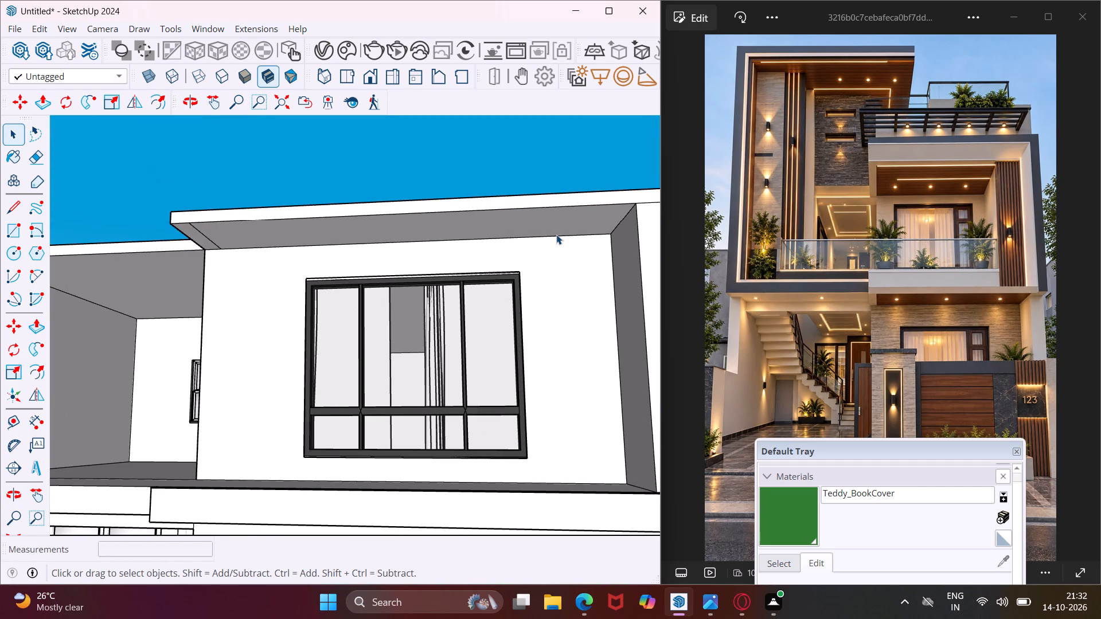
{"action": "left_click", "coordinate": [556, 234]}
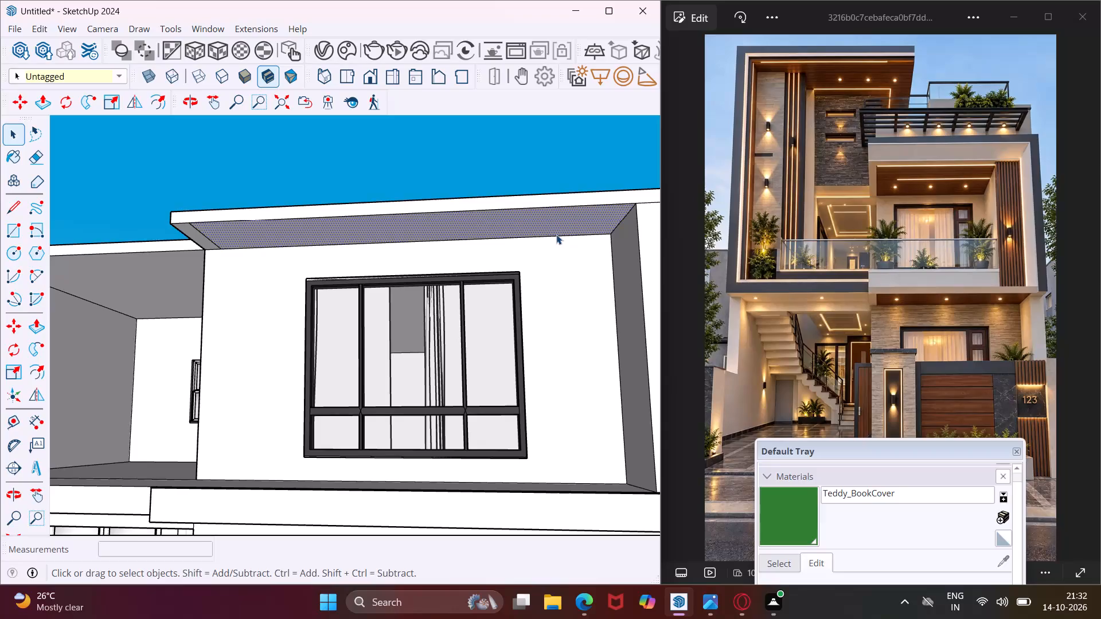
{"action": "key", "text": "p"}
{"action": "left_click", "coordinate": [556, 234]}
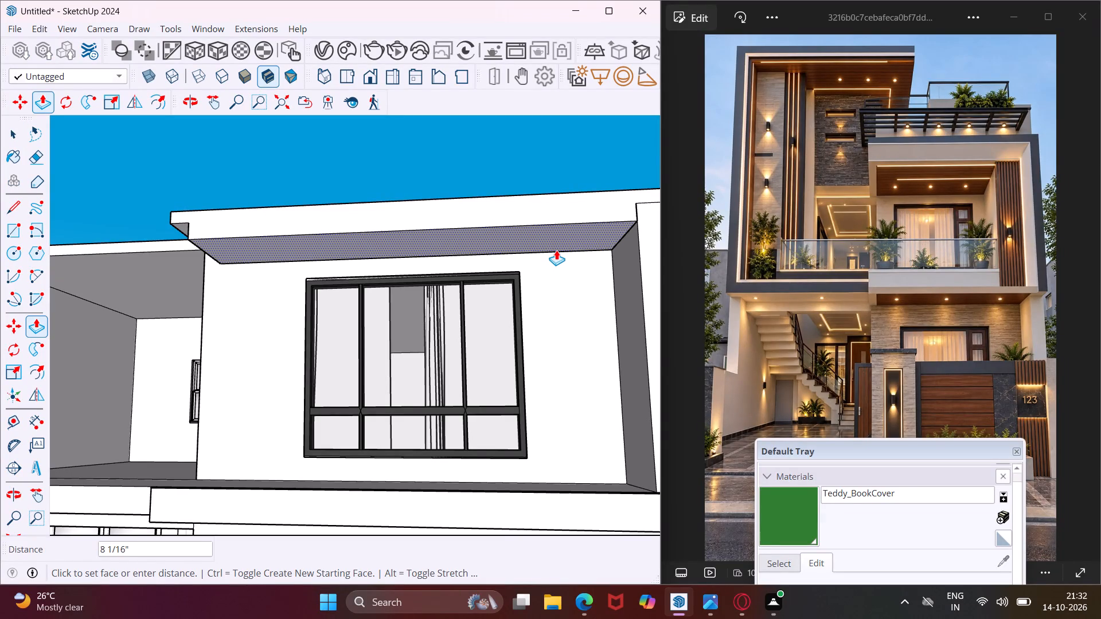
{"action": "left_click", "coordinate": [556, 252]}
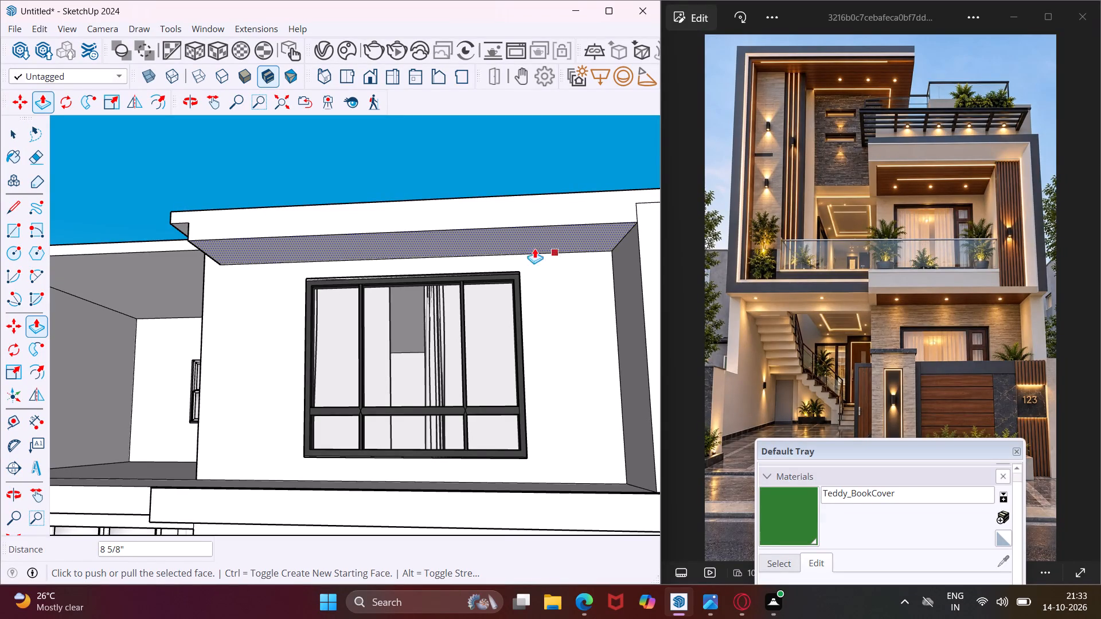
{"action": "key", "text": "Escape"}
Extrude the narrow underside strip at the projecting slab's free end downward 8 5/8", level with the lowered soffit.
{"action": "scroll", "coordinate": [182, 234], "scroll_direction": "up", "scroll_amount": 4}
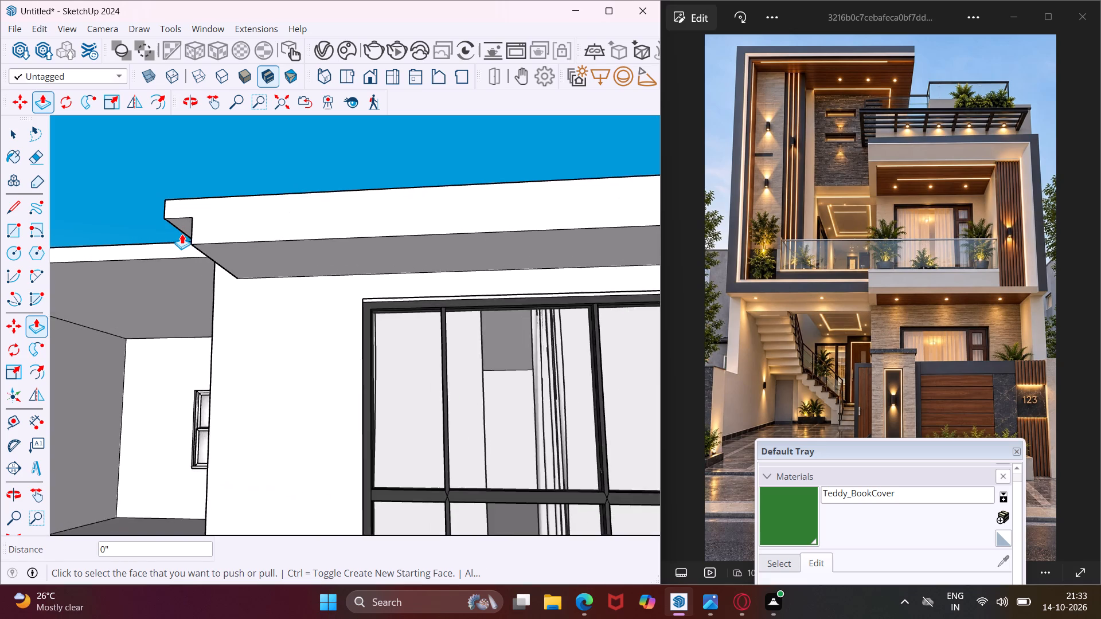
{"action": "scroll", "coordinate": [182, 234], "scroll_direction": "up", "scroll_amount": 4}
{"action": "left_click", "coordinate": [182, 222]}
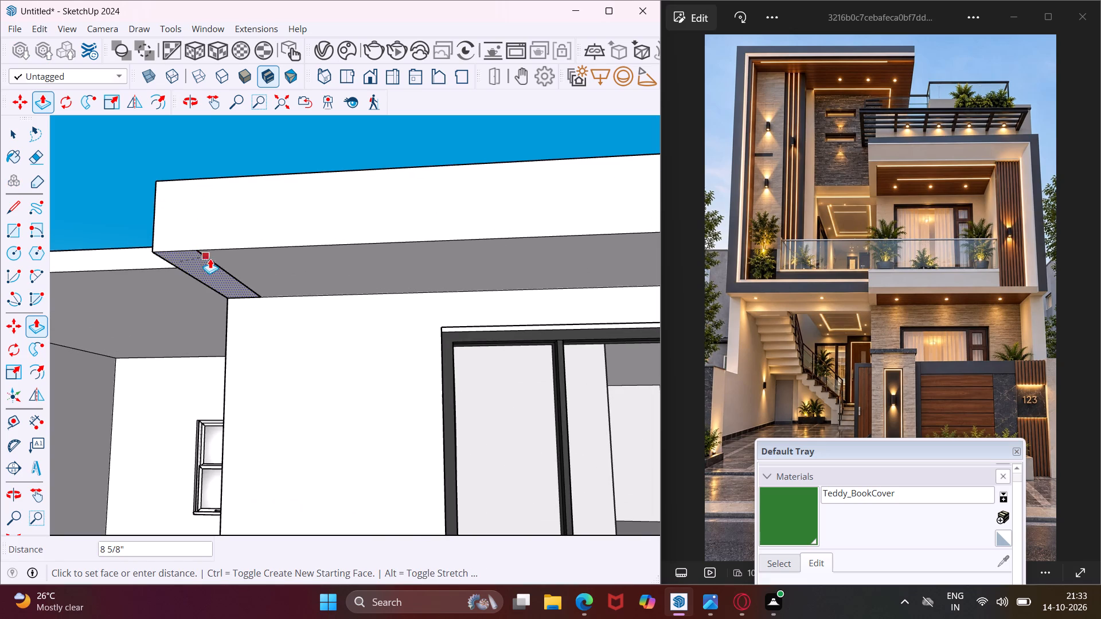
{"action": "left_click", "coordinate": [217, 260]}
{"action": "key", "text": "Escape"}
{"action": "key", "text": "space"}
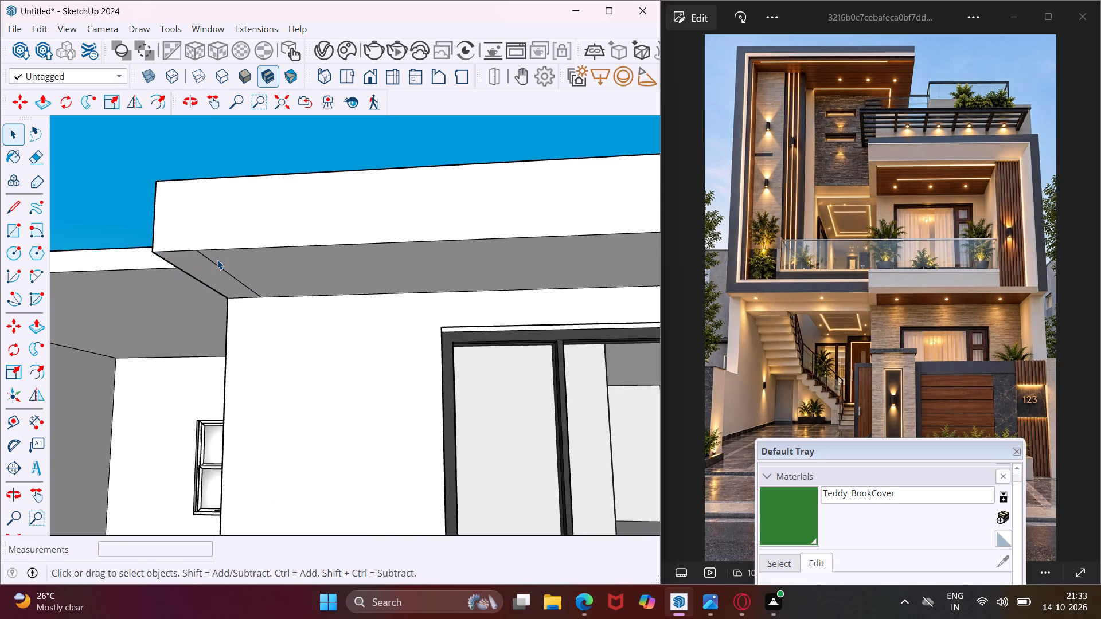
Push the main underside face of the projecting roof slab up 2 5/8", leaving the narrow end strip lower.
{"action": "middle_click_drag", "start_coordinate": [217, 260], "coordinate": [209, 221]}
{"action": "scroll", "coordinate": [211, 237], "scroll_direction": "down", "scroll_amount": 4}
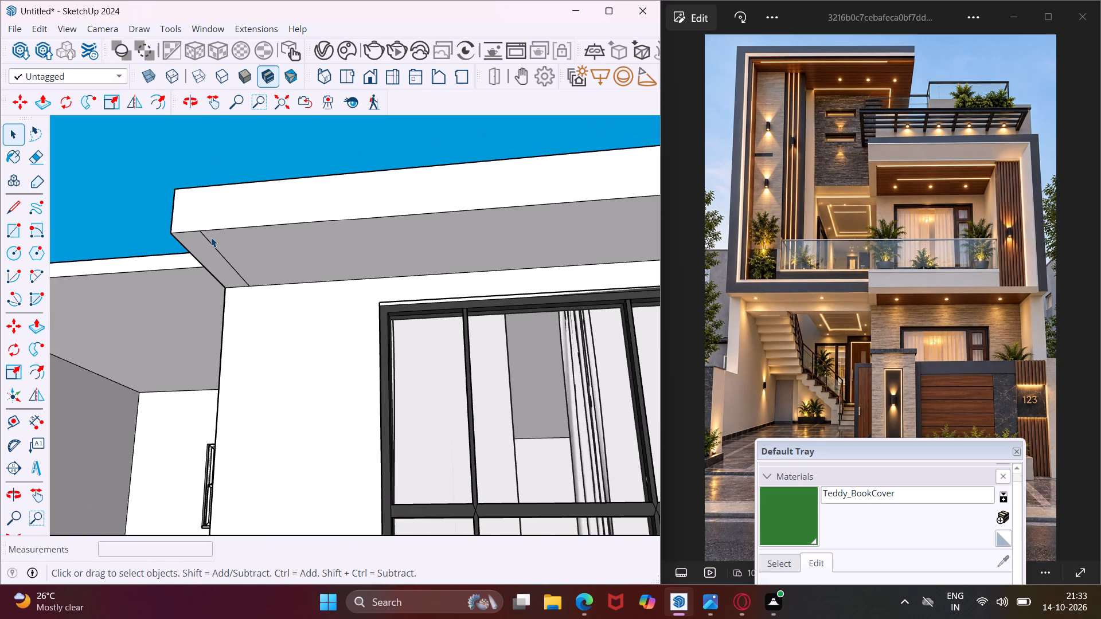
{"action": "scroll", "coordinate": [211, 237], "scroll_direction": "down", "scroll_amount": 7}
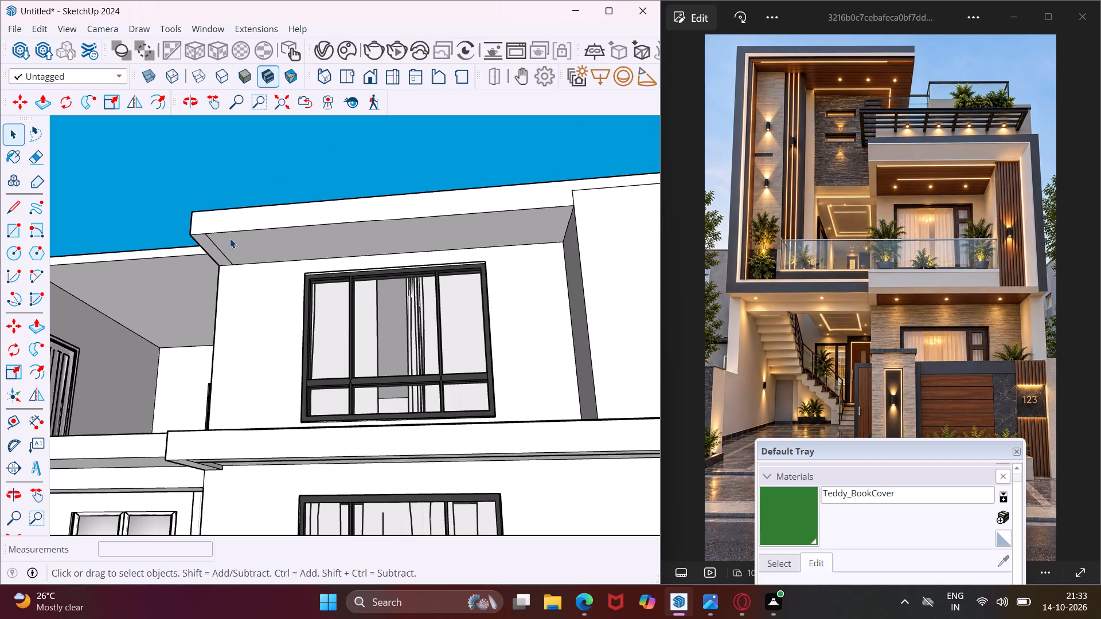
{"action": "scroll", "coordinate": [230, 238], "scroll_direction": "up", "scroll_amount": 11}
{"action": "left_click", "coordinate": [231, 238]}
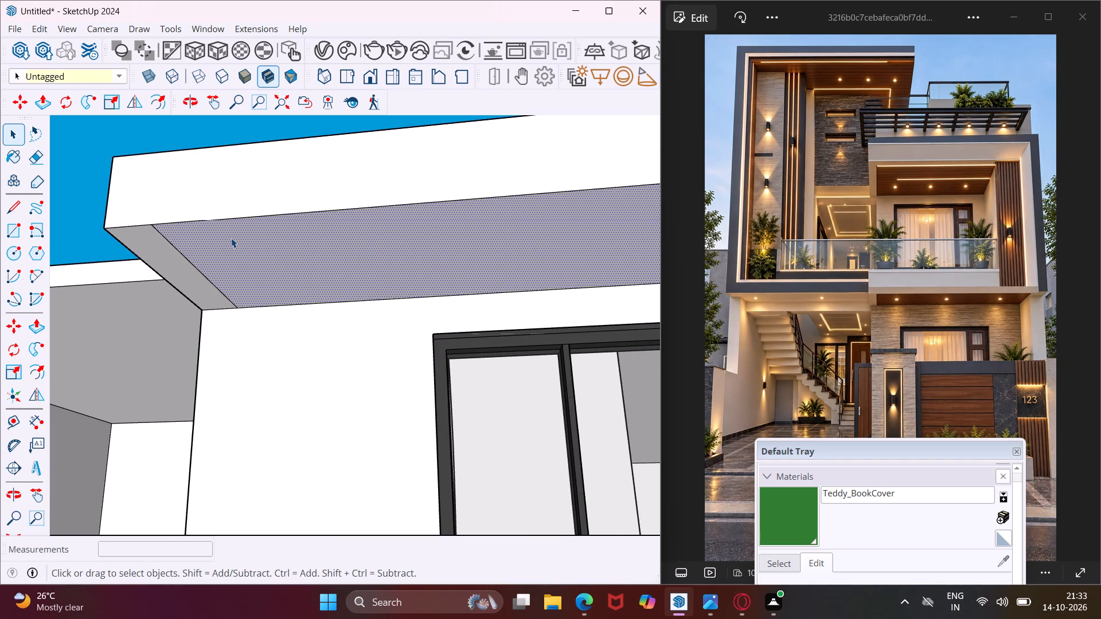
{"action": "key", "text": "p"}
{"action": "left_click", "coordinate": [231, 238]}
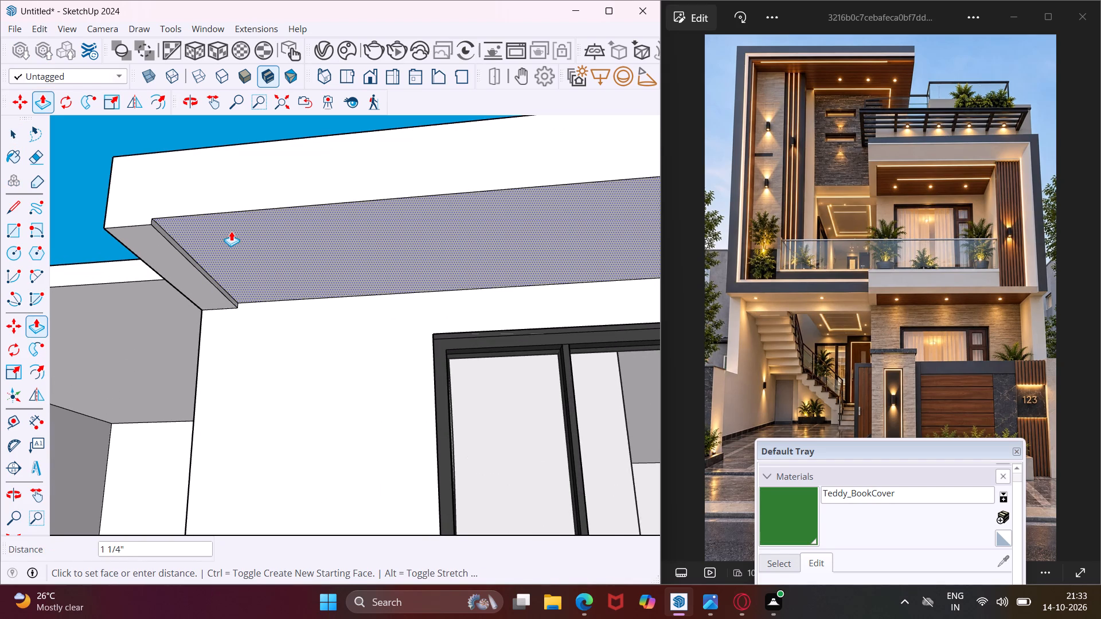
{"action": "left_click", "coordinate": [232, 224]}
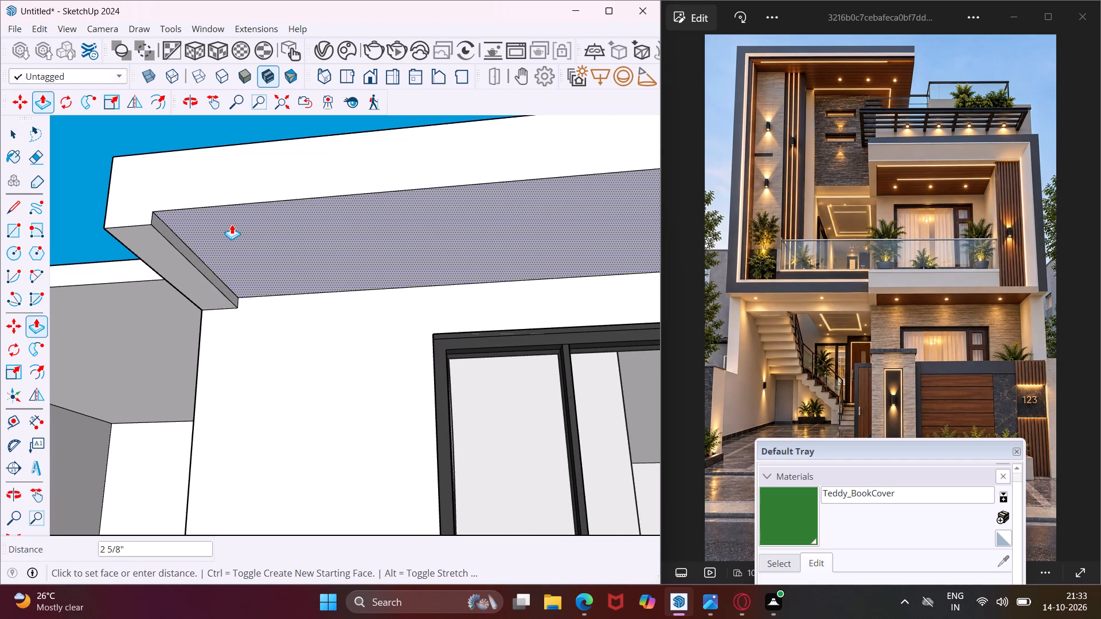
{"action": "key", "text": "Escape"}
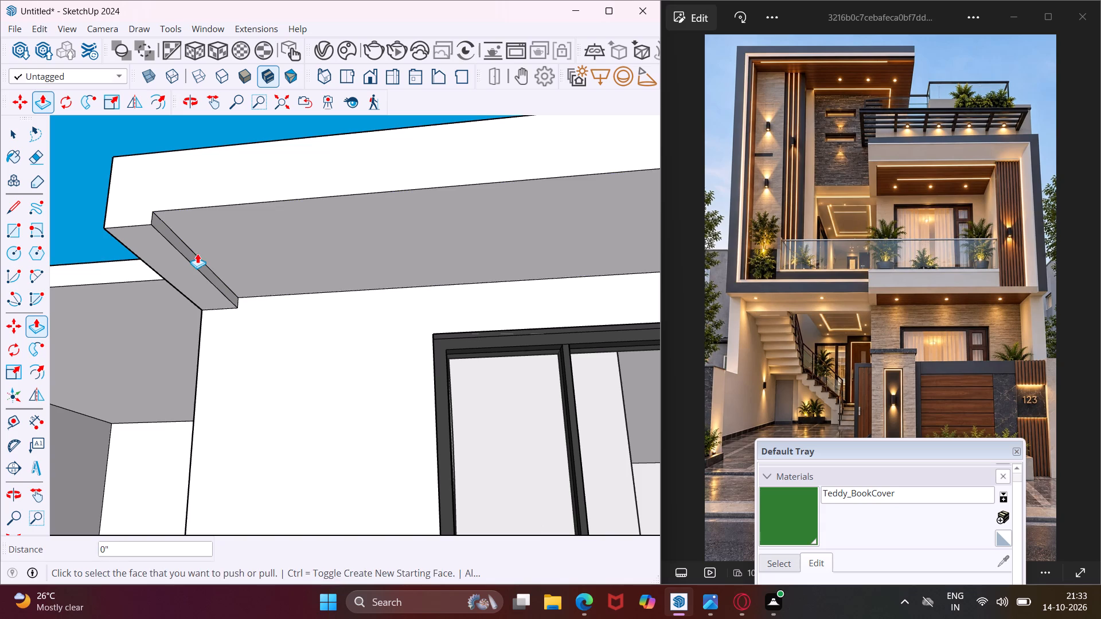
{"action": "key", "text": "space"}
Draw a line about 16' 6 1/2" long across the recessed roof soffit, parallel to its front edge, from the end strip to the side wall.
{"action": "middle_click_drag", "start_coordinate": [197, 253], "coordinate": [170, 265]}
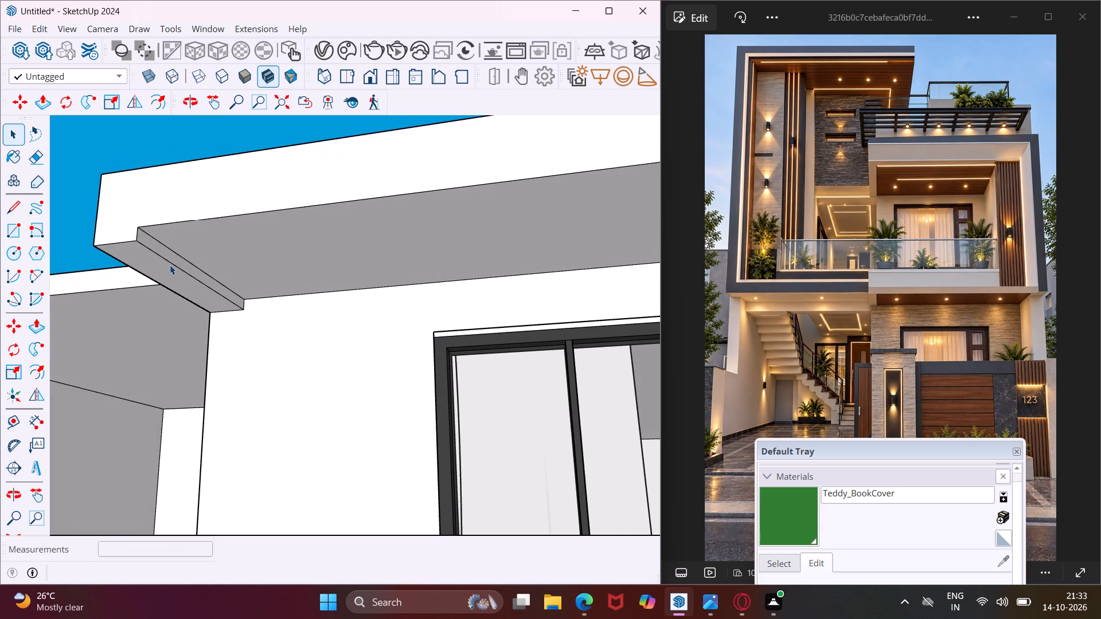
{"action": "scroll", "coordinate": [170, 265], "scroll_direction": "down", "scroll_amount": 4}
{"action": "middle_click_drag", "start_coordinate": [170, 266], "coordinate": [281, 324]}
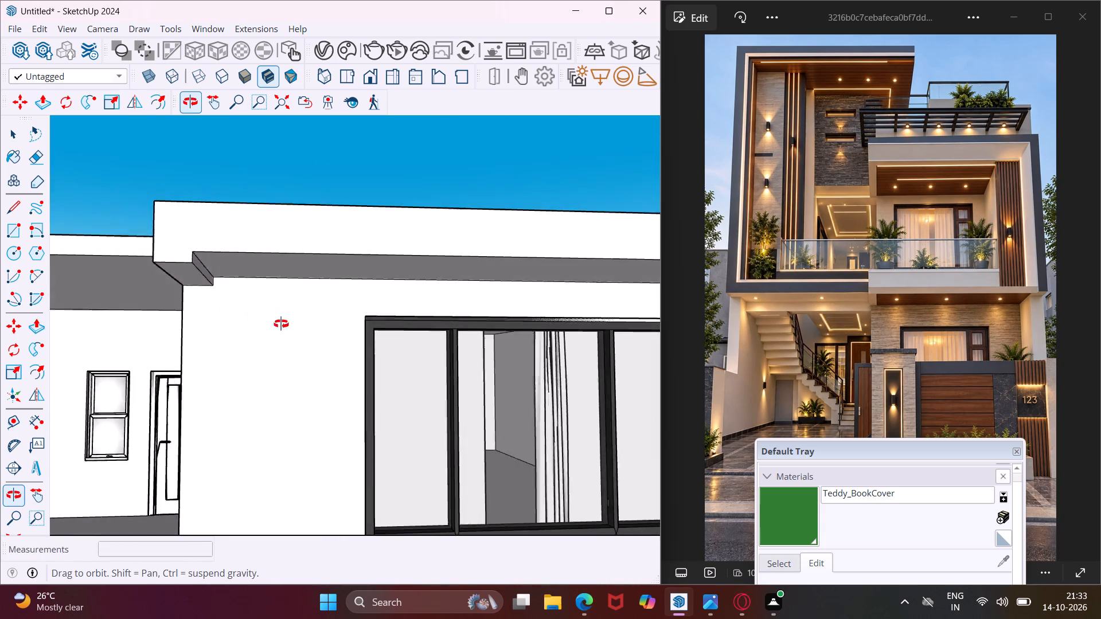
{"action": "middle_click_drag", "start_coordinate": [281, 324], "coordinate": [514, 361]}
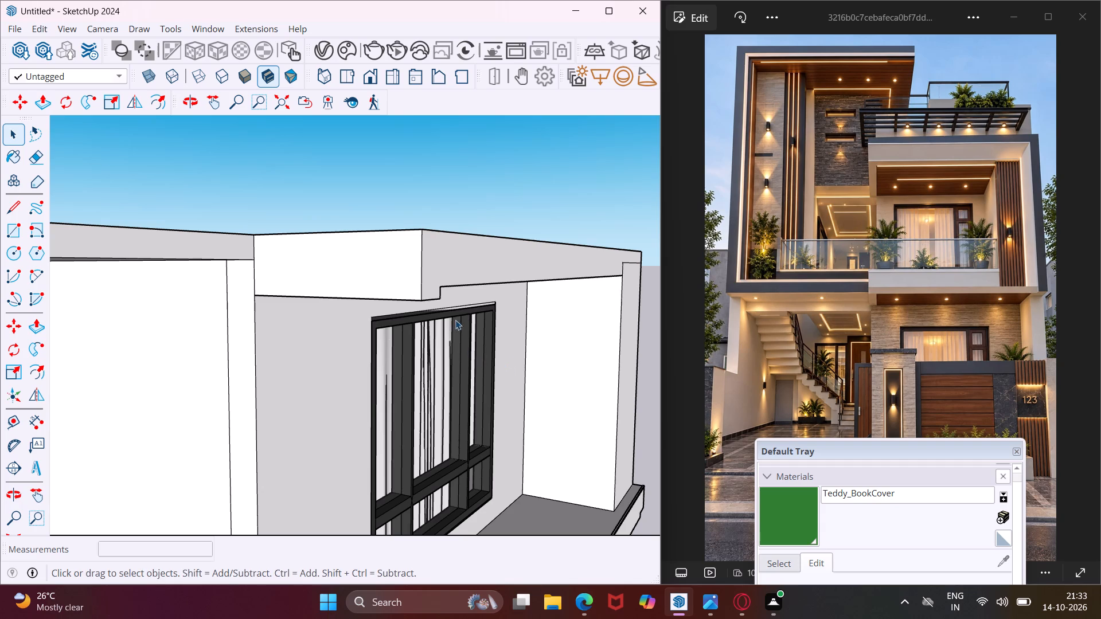
{"action": "middle_click_drag", "start_coordinate": [442, 304], "coordinate": [235, 275]}
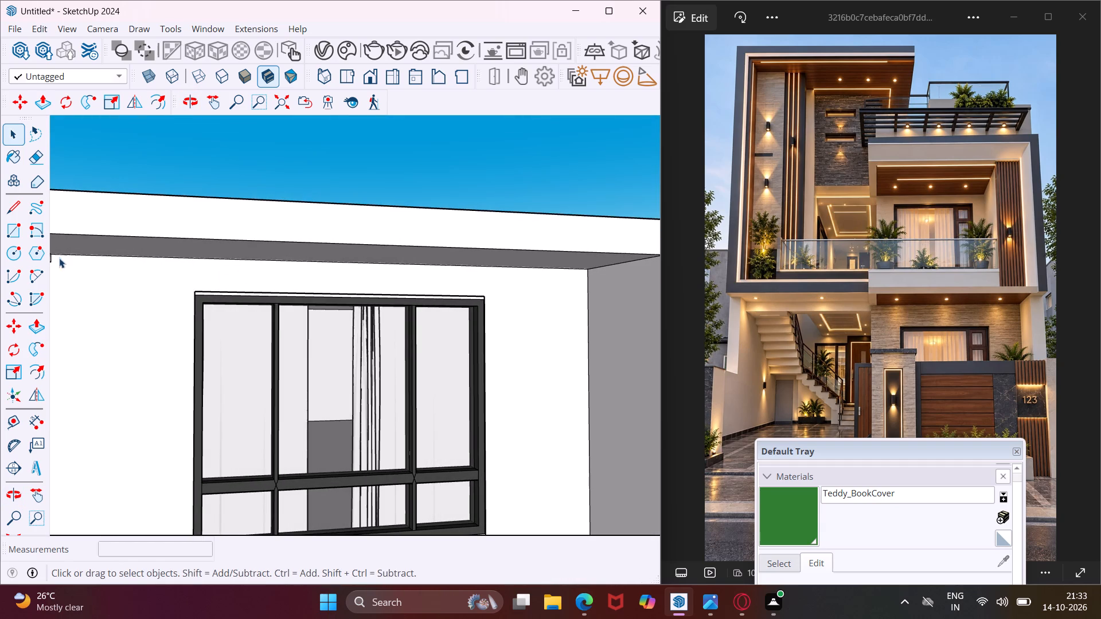
{"action": "left_click", "coordinate": [15, 209]}
{"action": "middle_click_drag", "start_coordinate": [134, 266], "coordinate": [173, 265]}
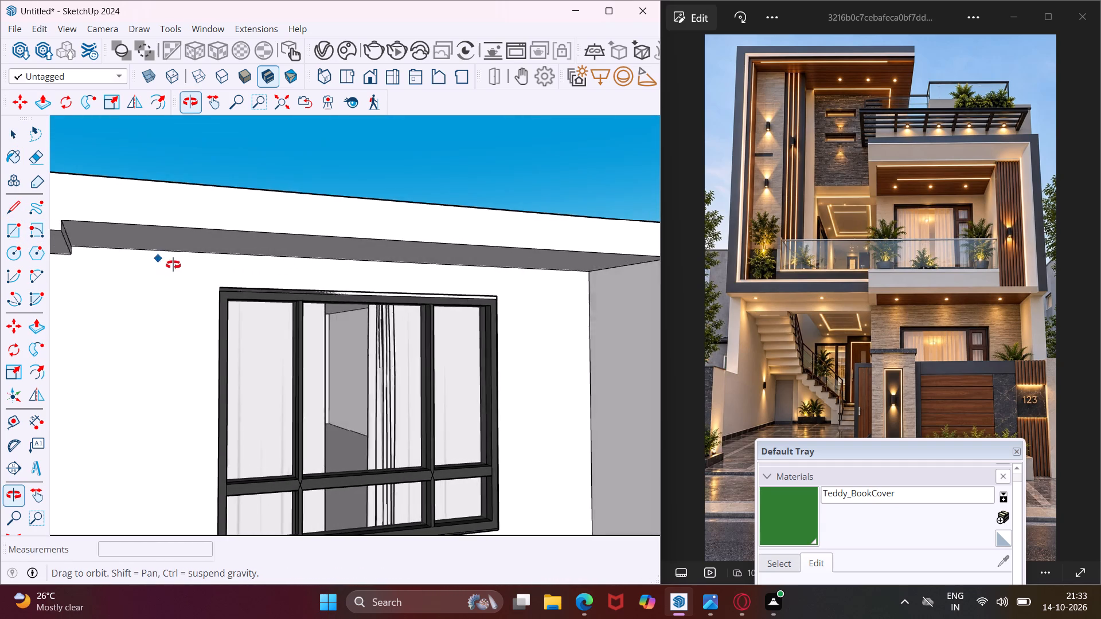
{"action": "middle_click_drag", "start_coordinate": [173, 265], "coordinate": [220, 267]}
{"action": "middle_click_drag", "start_coordinate": [188, 242], "coordinate": [91, 194]}
{"action": "scroll", "coordinate": [100, 203], "scroll_direction": "up", "scroll_amount": 8}
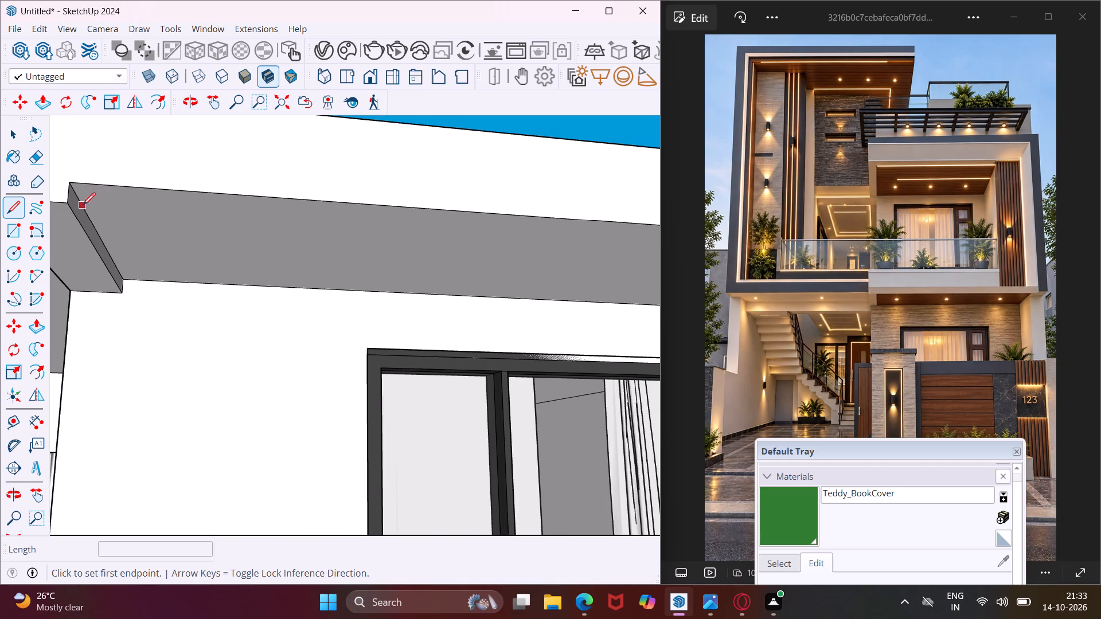
{"action": "left_click", "coordinate": [85, 205]}
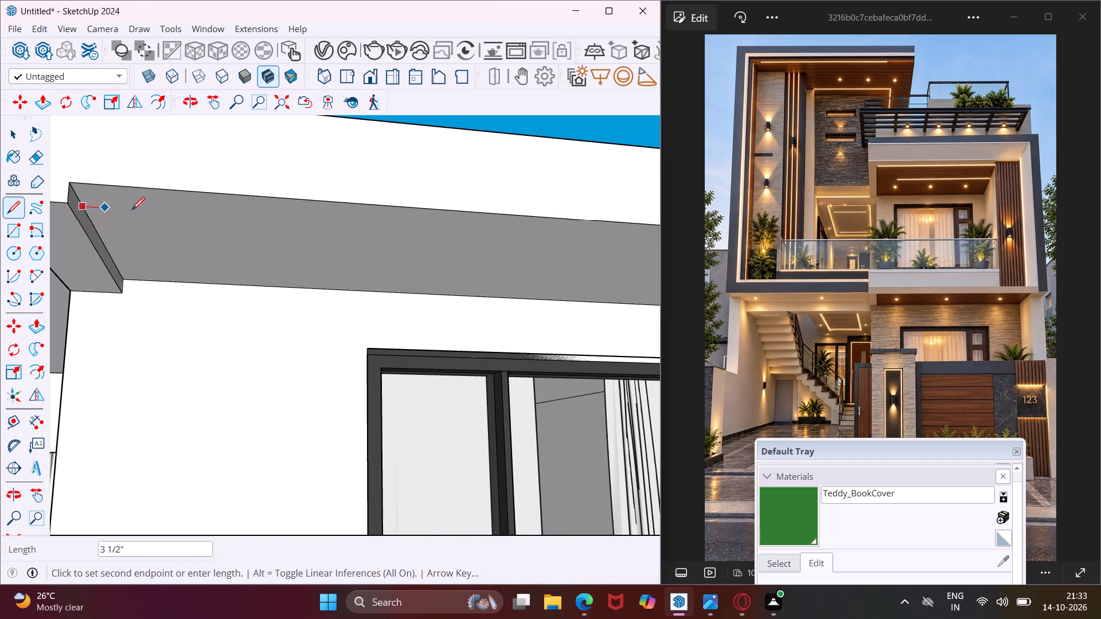
{"action": "scroll", "coordinate": [175, 211], "scroll_direction": "down", "scroll_amount": 16}
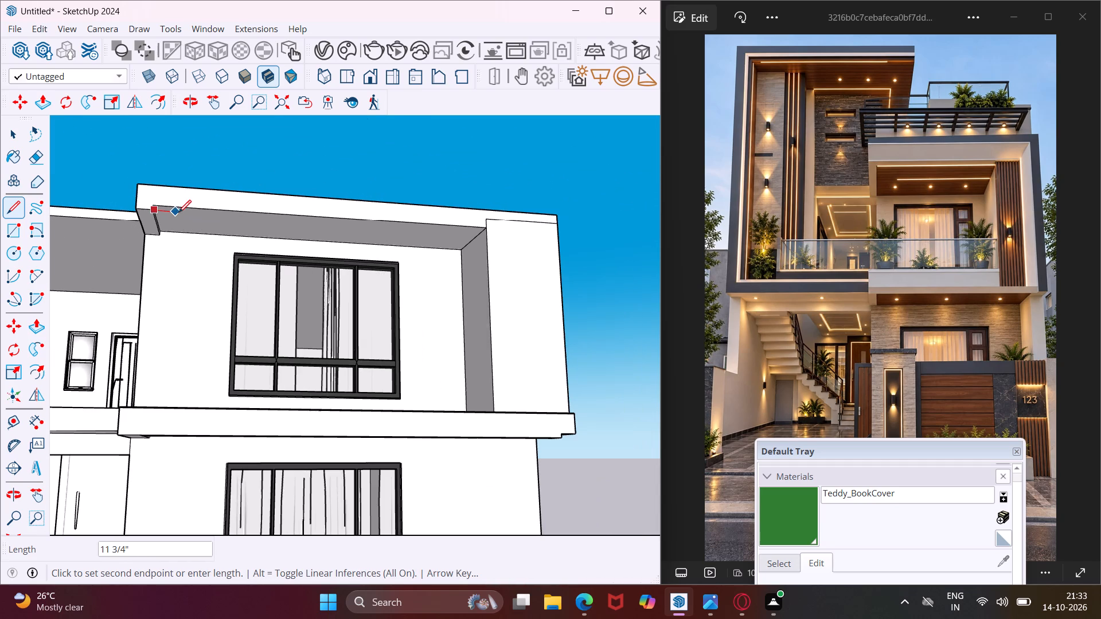
{"action": "scroll", "coordinate": [479, 237], "scroll_direction": "up", "scroll_amount": 3}
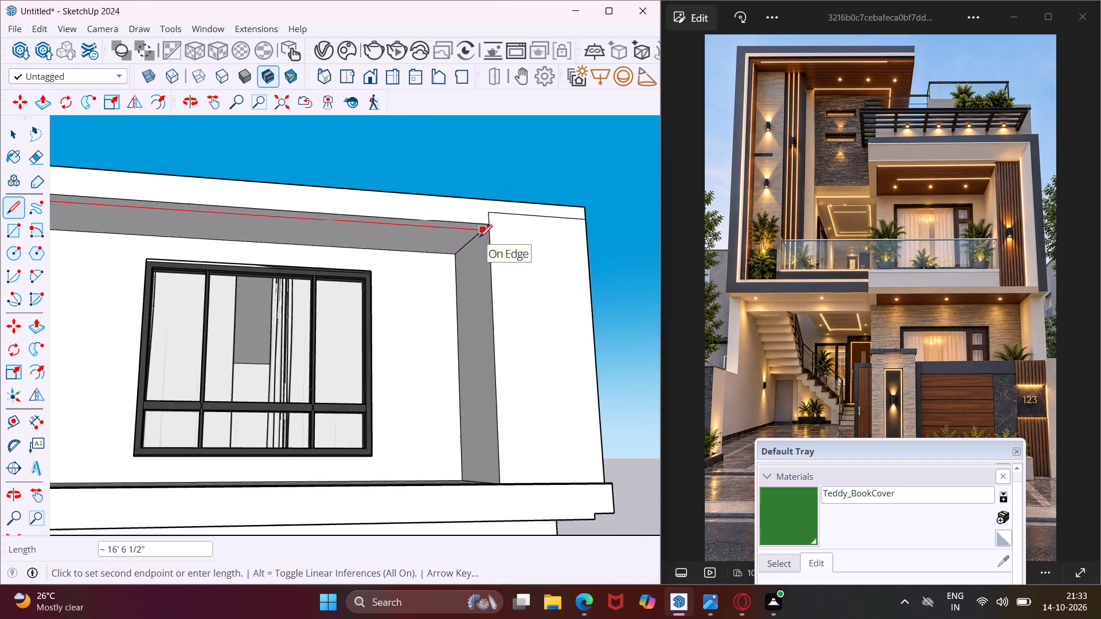
{"action": "scroll", "coordinate": [479, 237], "scroll_direction": "up", "scroll_amount": 9}
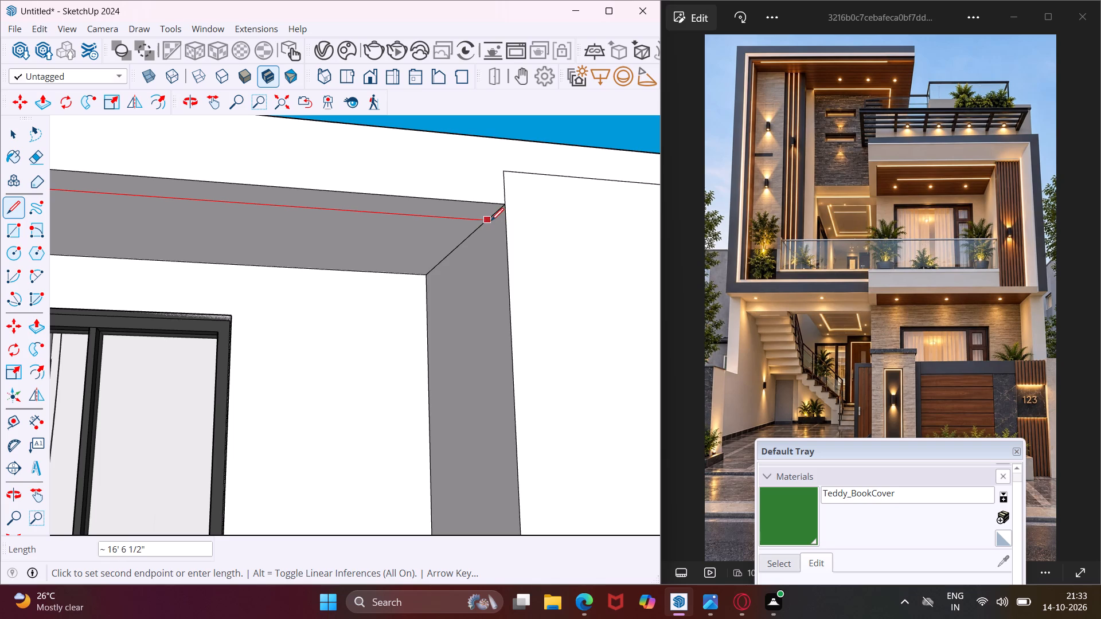
{"action": "left_click", "coordinate": [491, 221]}
{"action": "key", "text": "Escape"}
{"action": "key", "text": "space"}
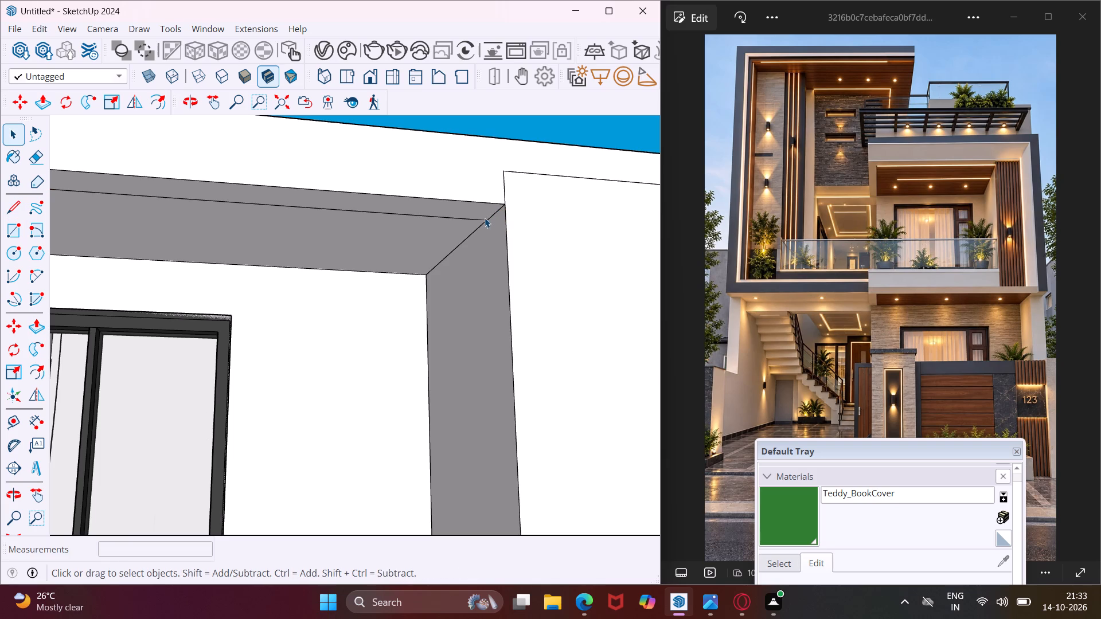
Extrude the narrow strip along the roof soffit's front edge downward 2 5/8", level with the end strip.
{"action": "left_click", "coordinate": [482, 214]}
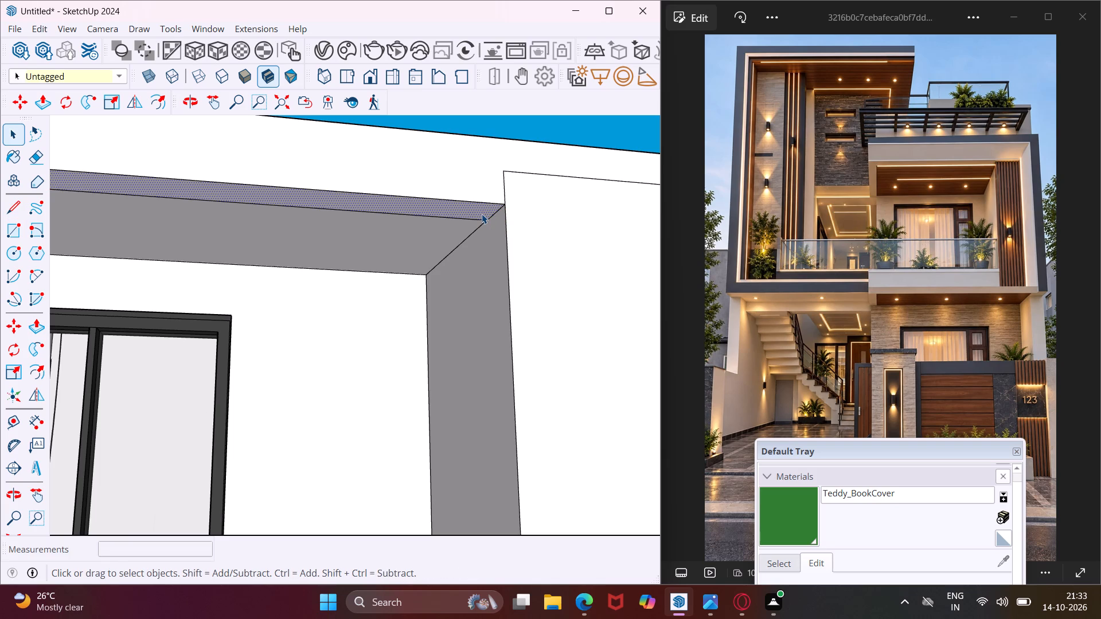
{"action": "key", "text": "p"}
{"action": "left_click", "coordinate": [482, 214]}
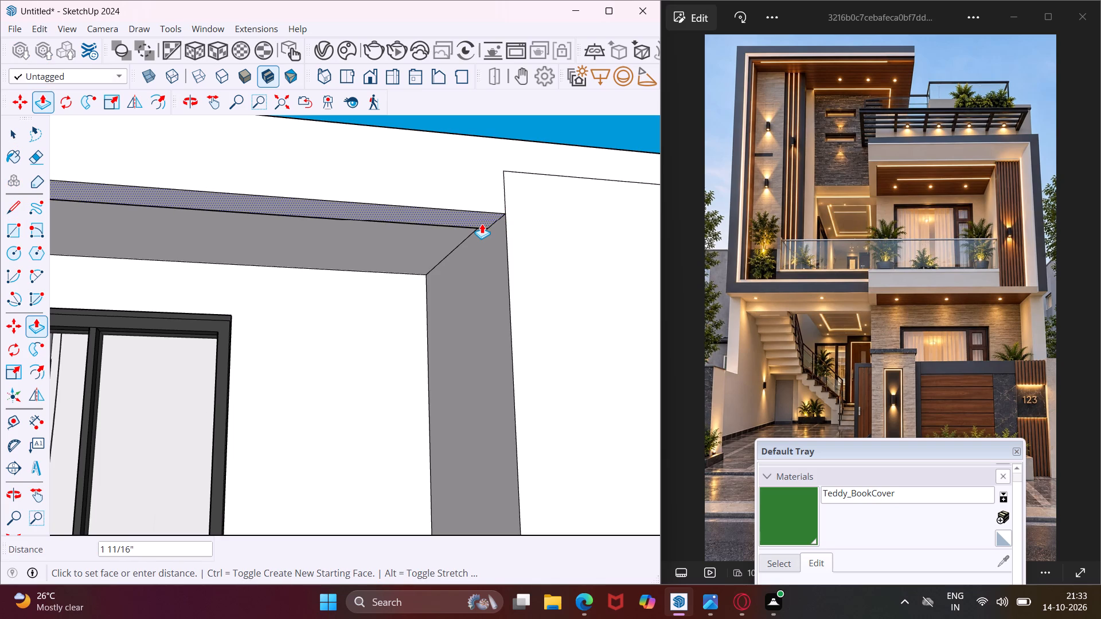
{"action": "scroll", "coordinate": [482, 224], "scroll_direction": "down", "scroll_amount": 5}
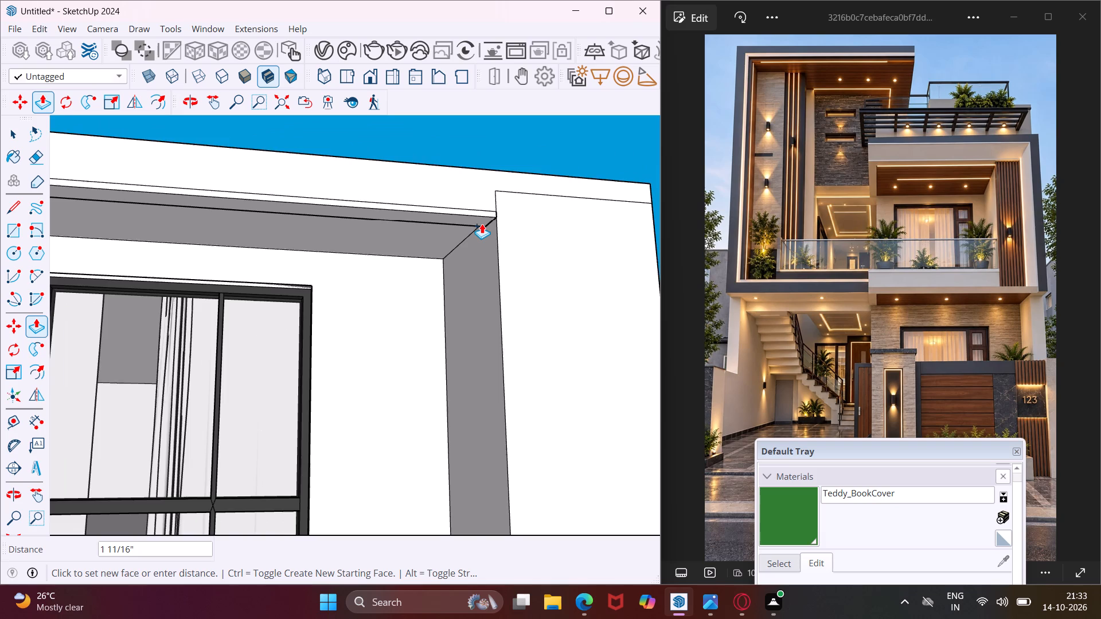
{"action": "scroll", "coordinate": [482, 224], "scroll_direction": "down", "scroll_amount": 8}
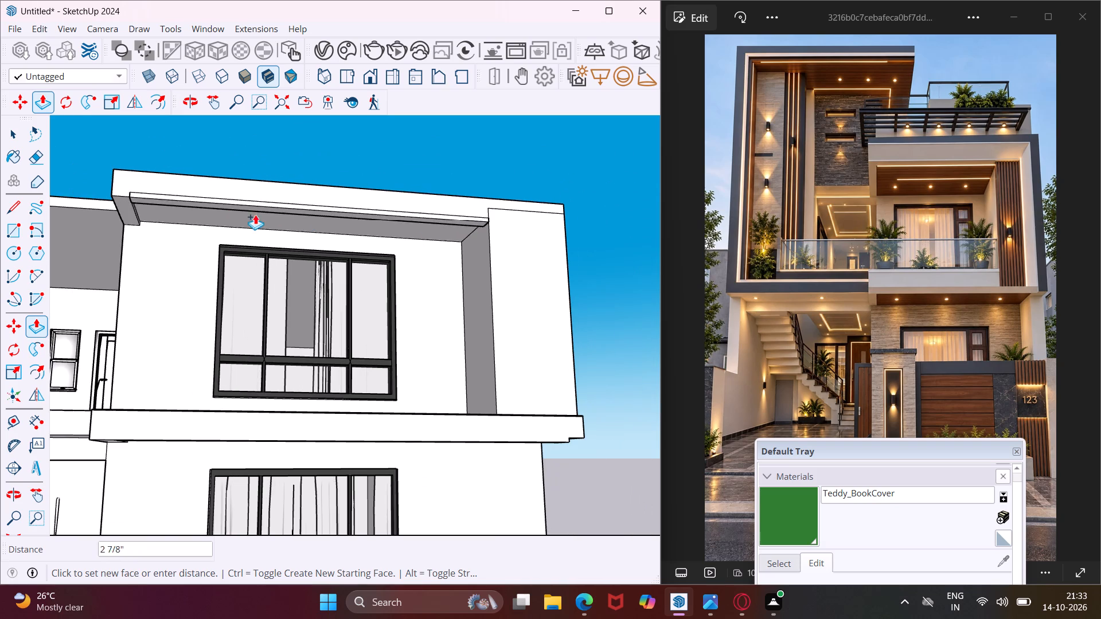
{"action": "left_click", "coordinate": [122, 195]}
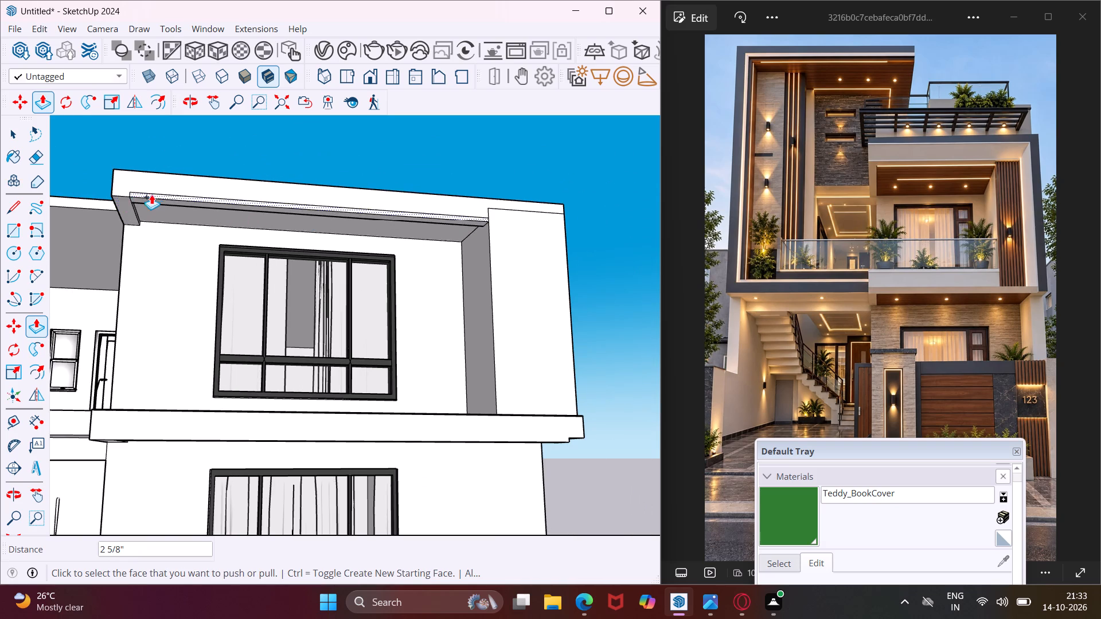
{"action": "key", "text": "Escape"}
{"action": "key", "text": "Escape"}
{"action": "scroll", "coordinate": [159, 188], "scroll_direction": "up", "scroll_amount": 9}
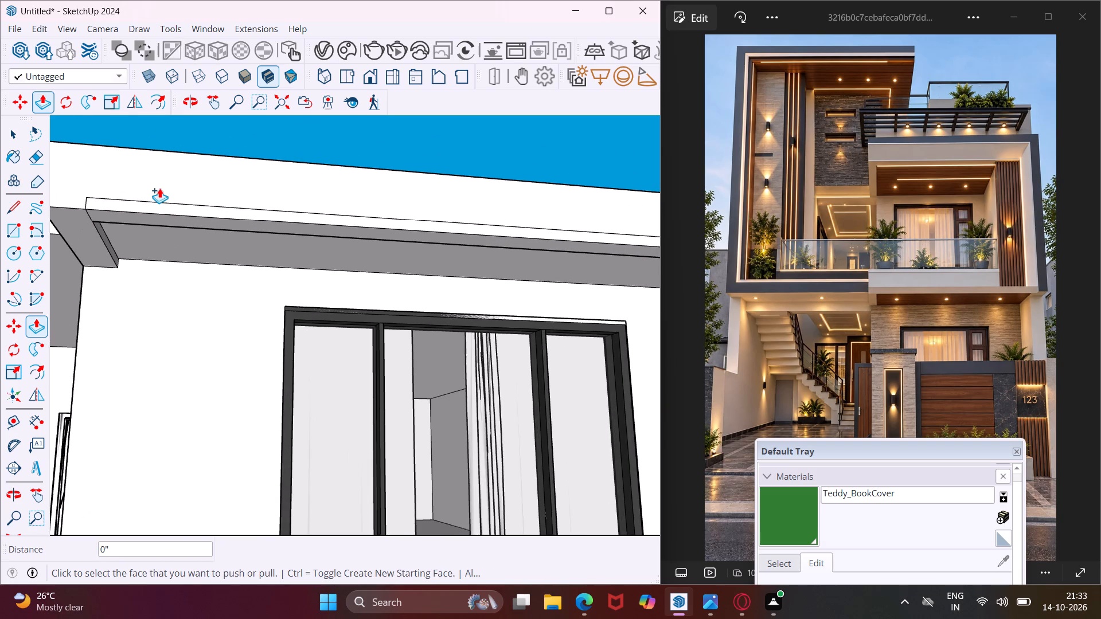
{"action": "key", "text": "Escape"}
{"action": "key", "text": "space"}
Extrude the underside strip at the outer end of the first-floor balcony slab downward 2 5/16", level with the slab's front strip.
{"action": "scroll", "coordinate": [159, 188], "scroll_direction": "down", "scroll_amount": 4}
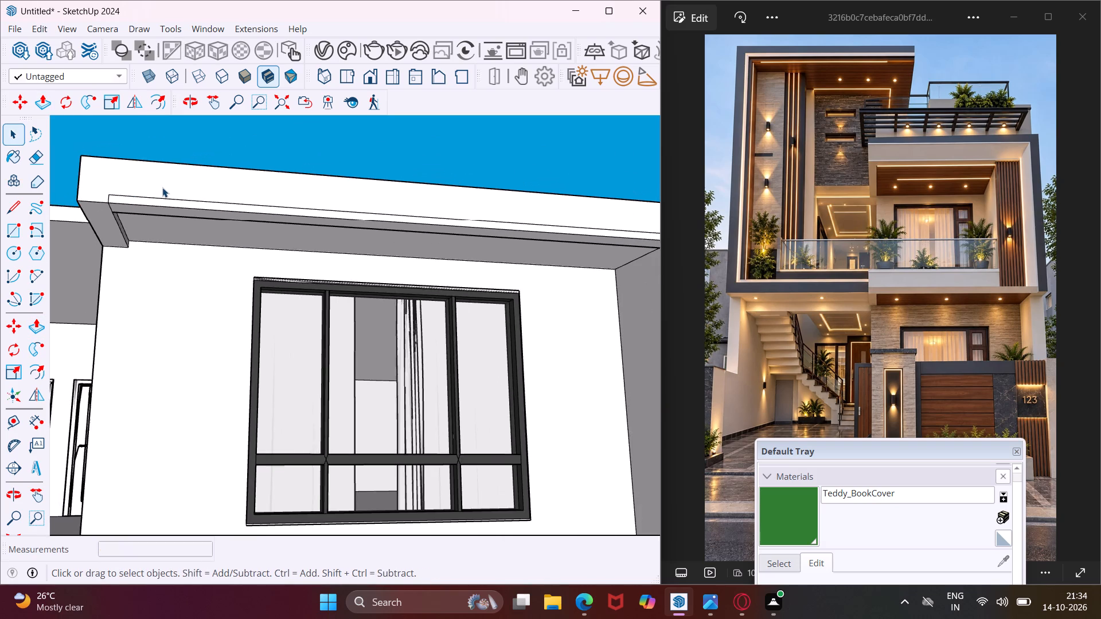
{"action": "scroll", "coordinate": [162, 187], "scroll_direction": "down", "scroll_amount": 8}
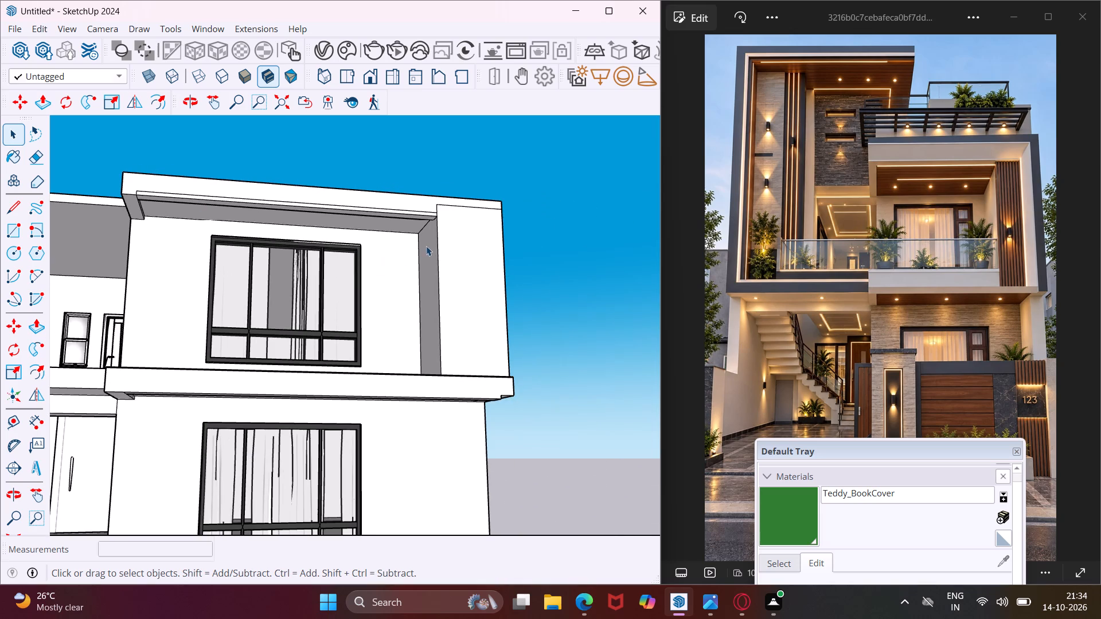
{"action": "middle_click_drag", "start_coordinate": [434, 222], "coordinate": [395, 285]}
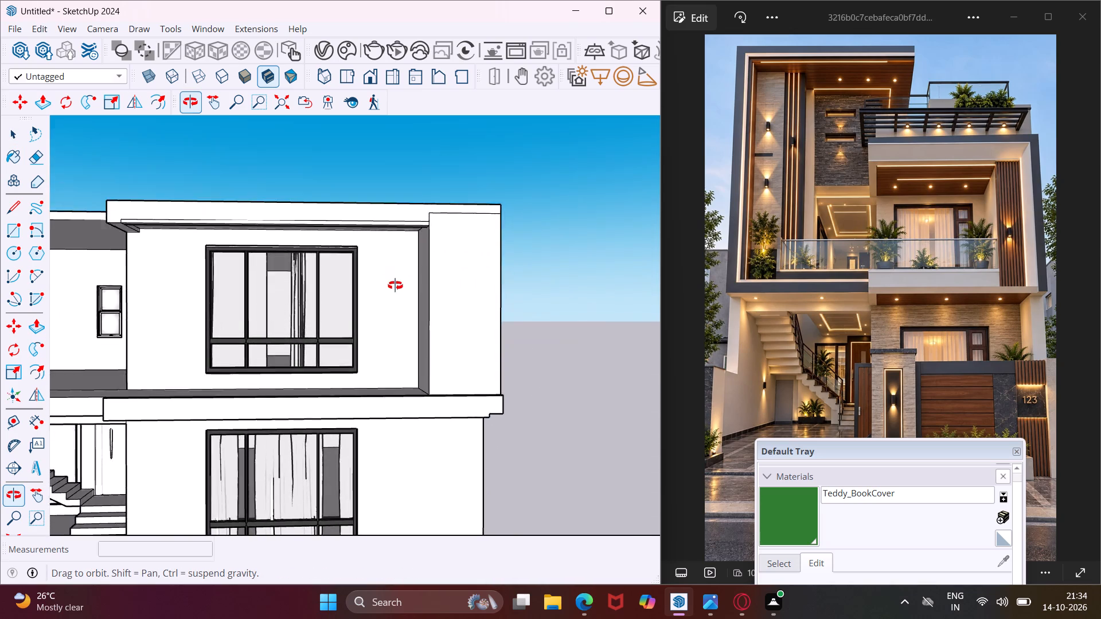
{"action": "middle_click_drag", "start_coordinate": [395, 285], "coordinate": [370, 360]}
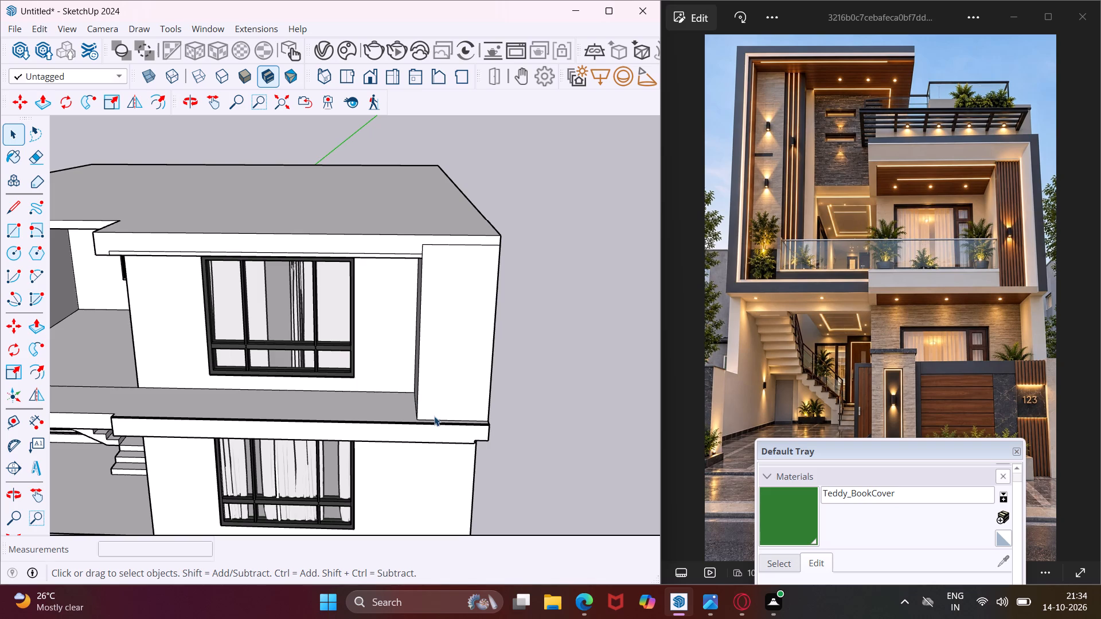
{"action": "middle_click_drag", "start_coordinate": [434, 416], "coordinate": [468, 229]}
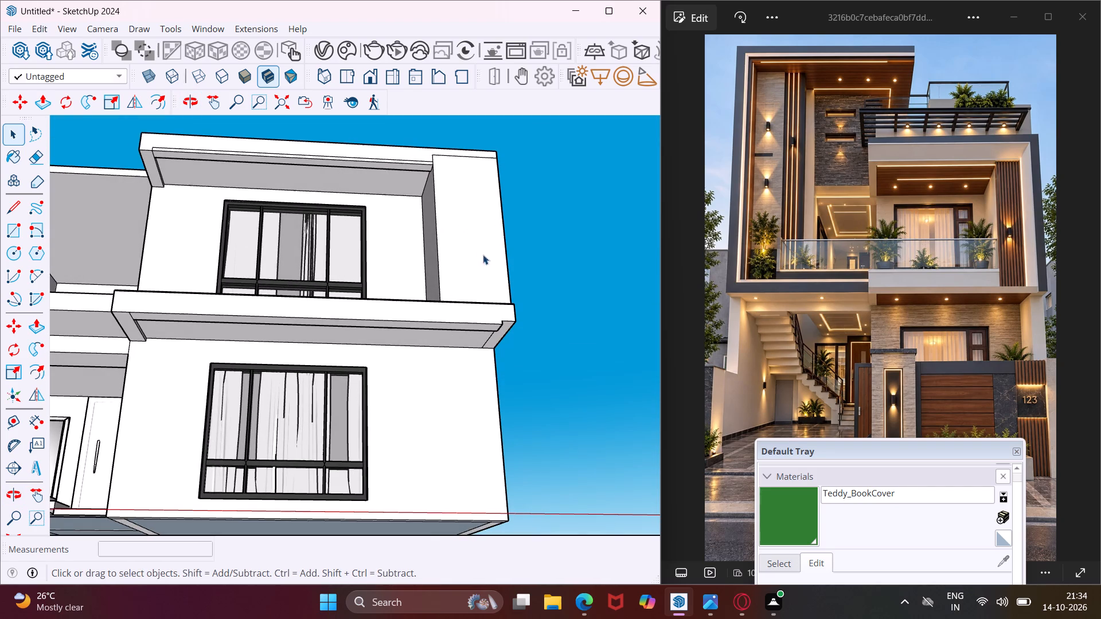
{"action": "scroll", "coordinate": [506, 322], "scroll_direction": "up", "scroll_amount": 11}
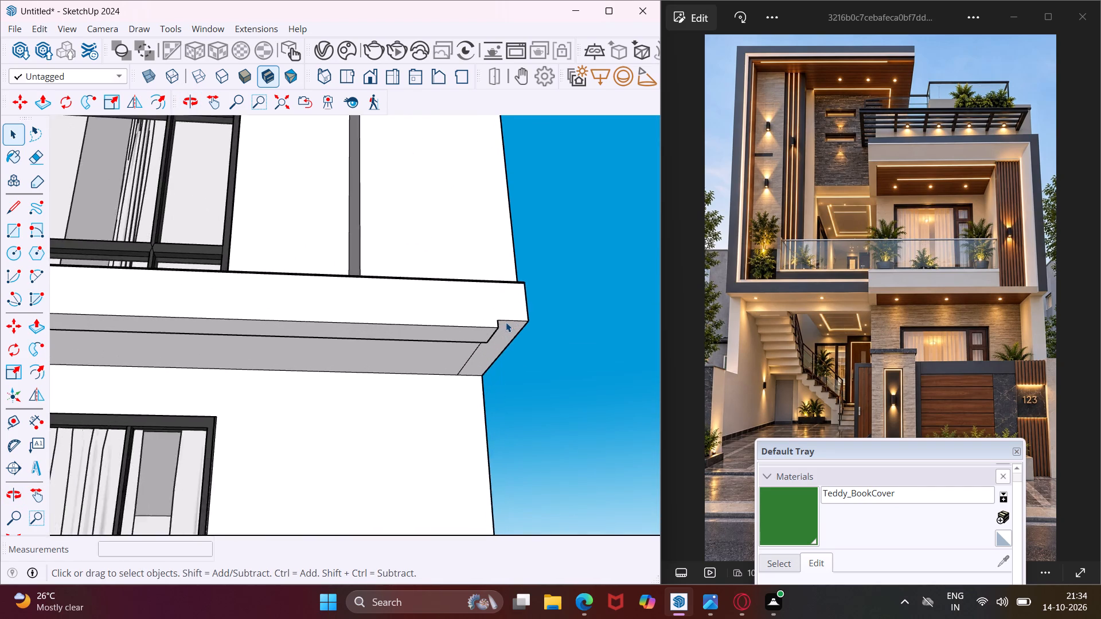
{"action": "scroll", "coordinate": [506, 322], "scroll_direction": "up", "scroll_amount": 5}
{"action": "left_click", "coordinate": [505, 336]}
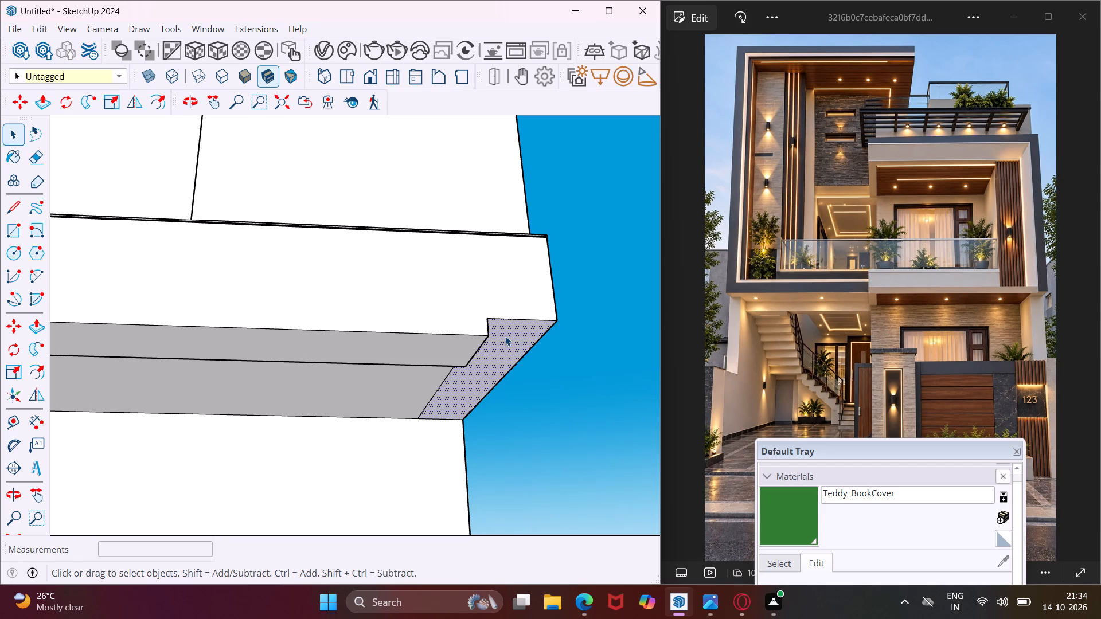
{"action": "key", "text": "p"}
{"action": "left_click", "coordinate": [505, 336]}
{"action": "left_click", "coordinate": [467, 343]}
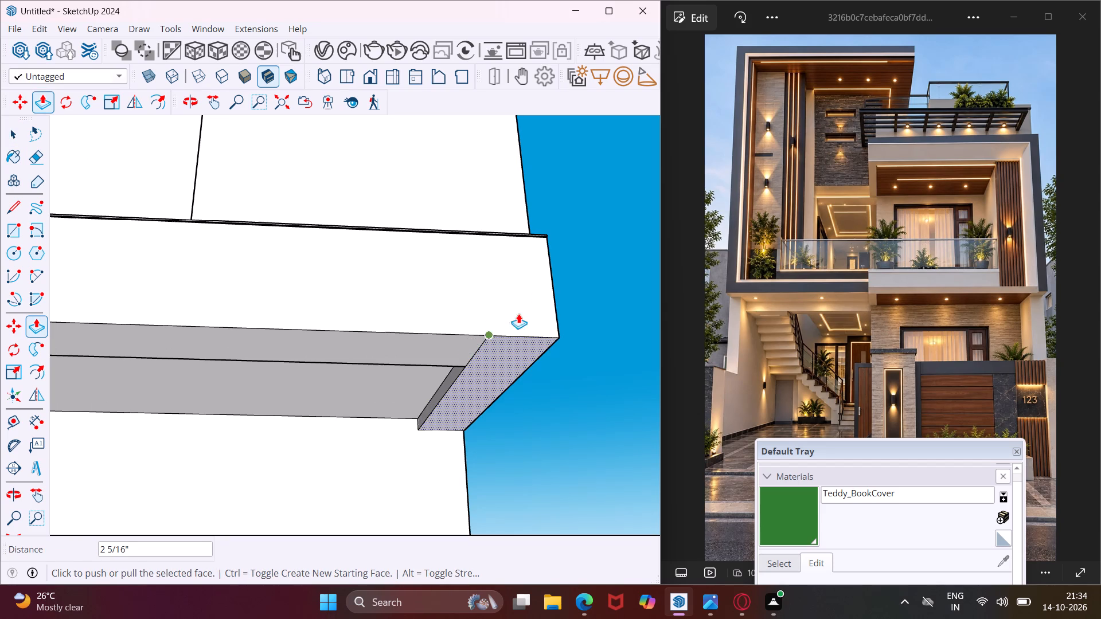
{"action": "key", "text": "Escape"}
{"action": "key", "text": "space"}
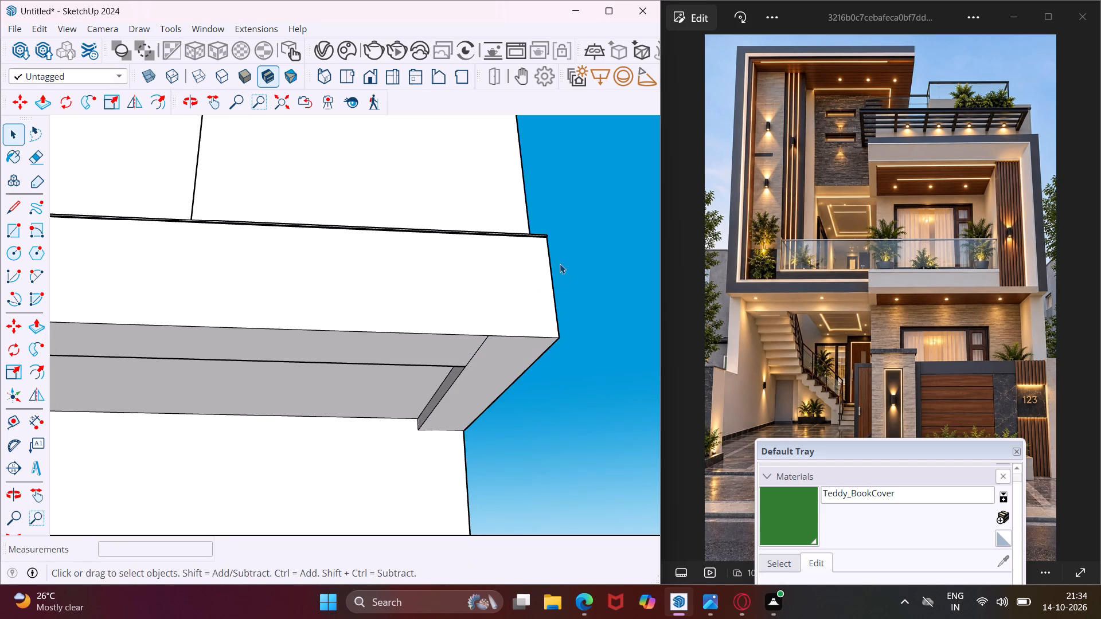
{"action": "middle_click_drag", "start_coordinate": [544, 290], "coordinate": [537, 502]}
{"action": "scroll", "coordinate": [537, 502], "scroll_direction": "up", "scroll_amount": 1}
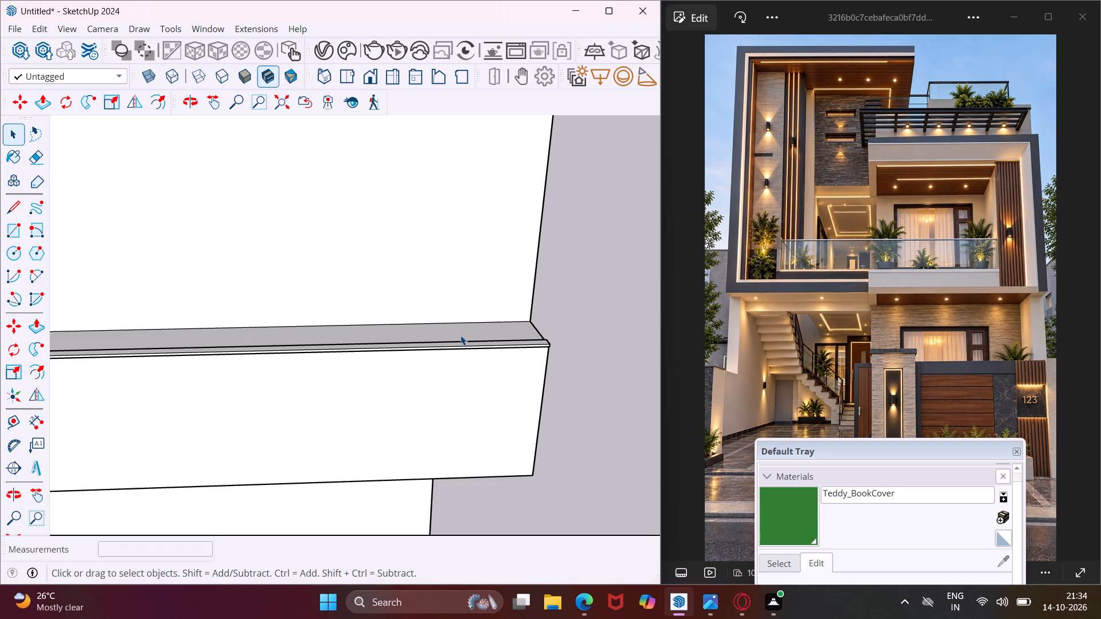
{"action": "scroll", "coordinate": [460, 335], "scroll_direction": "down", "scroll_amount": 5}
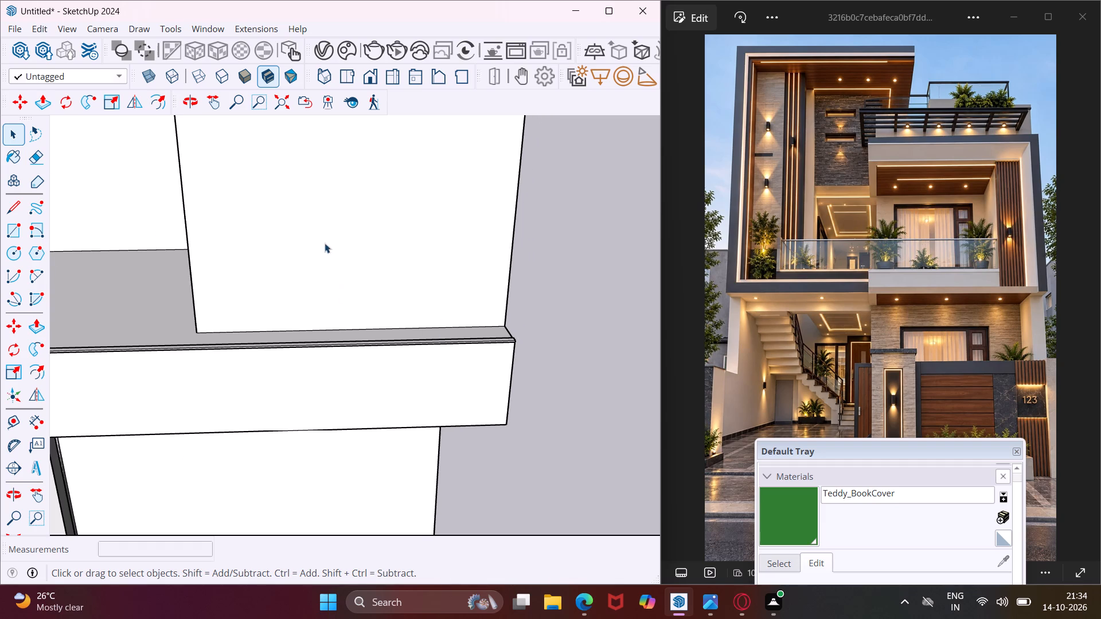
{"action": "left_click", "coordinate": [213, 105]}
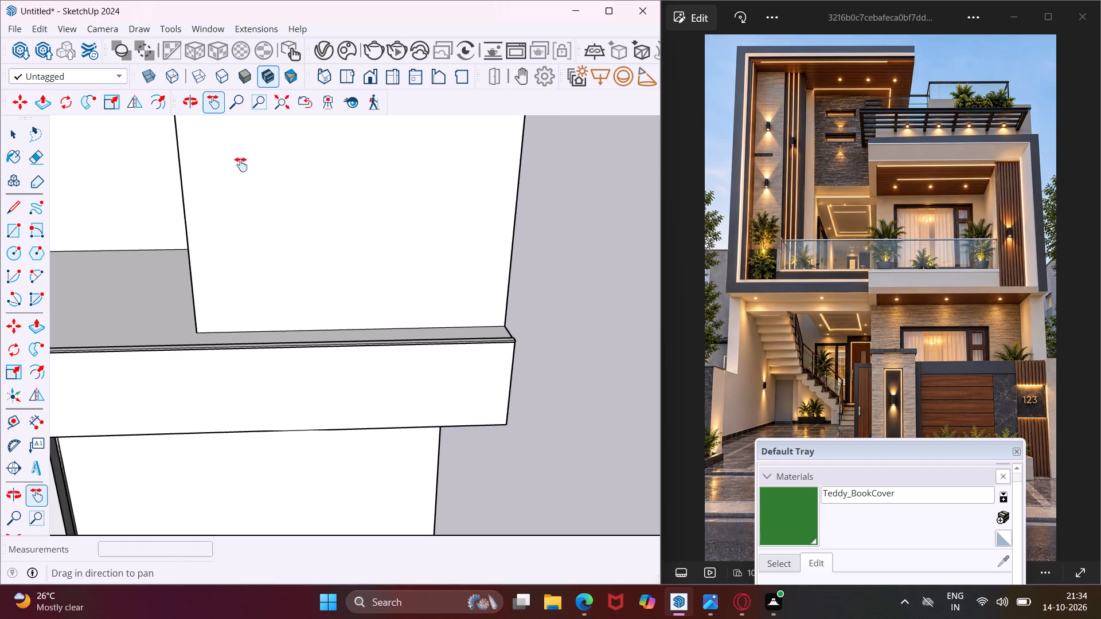
Extrude the front fascia face of the upper roof slab forward 5 13/16", flush with the balcony slab's front face.
{"action": "left_click_drag", "start_coordinate": [247, 189], "coordinate": [319, 330]}
{"action": "scroll", "coordinate": [296, 340], "scroll_direction": "down", "scroll_amount": 3}
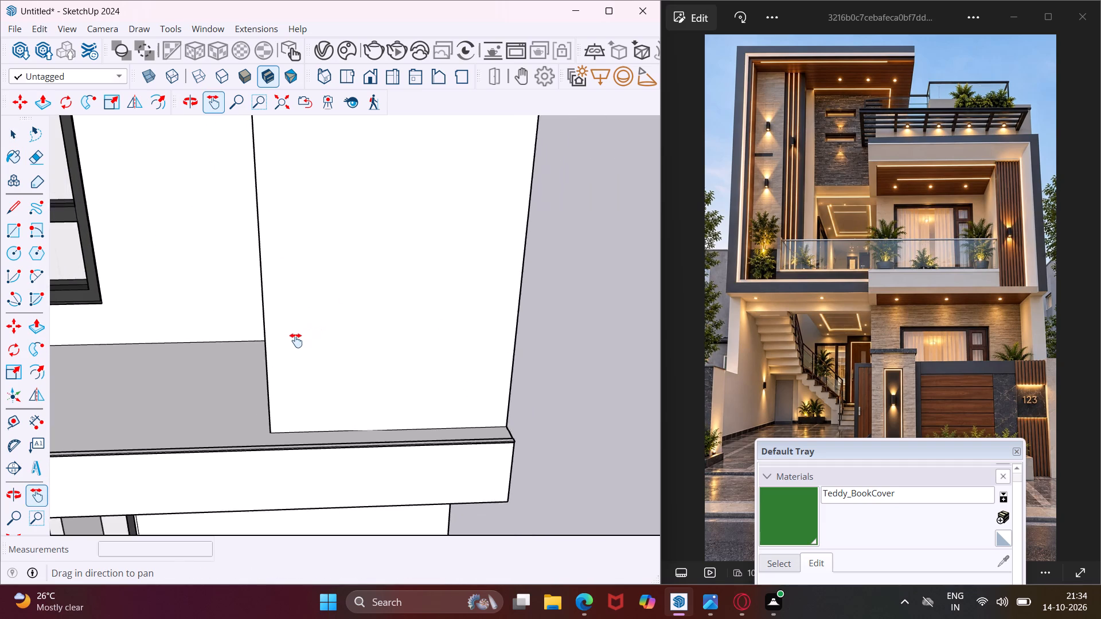
{"action": "scroll", "coordinate": [296, 340], "scroll_direction": "down", "scroll_amount": 1}
{"action": "left_click_drag", "start_coordinate": [273, 346], "coordinate": [292, 420]}
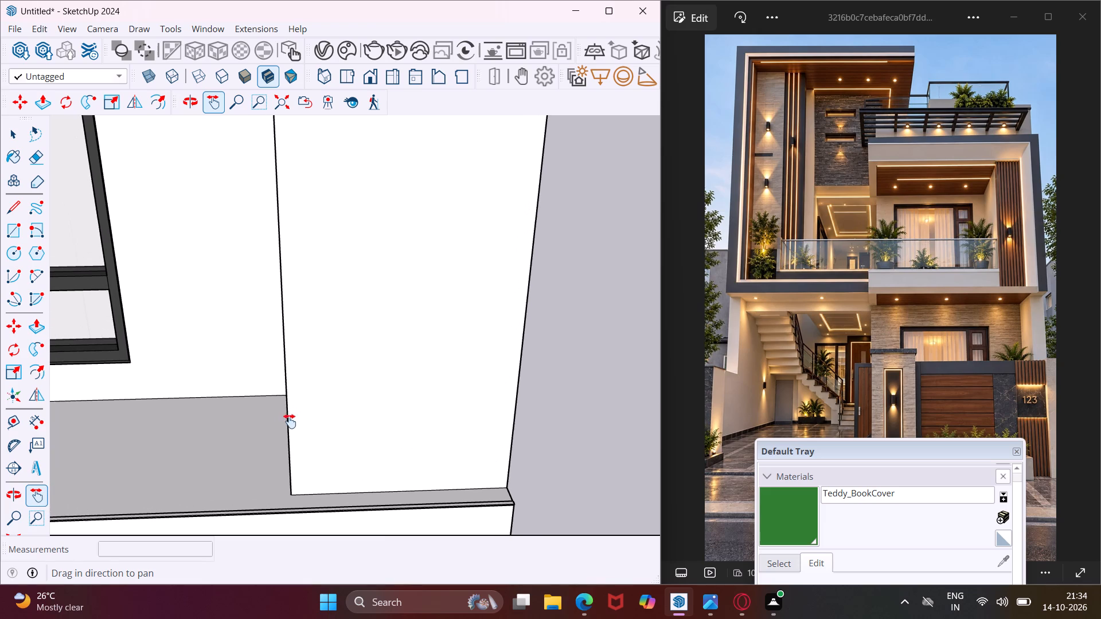
{"action": "scroll", "coordinate": [281, 422], "scroll_direction": "down", "scroll_amount": 7}
{"action": "left_click_drag", "start_coordinate": [266, 429], "coordinate": [279, 446]}
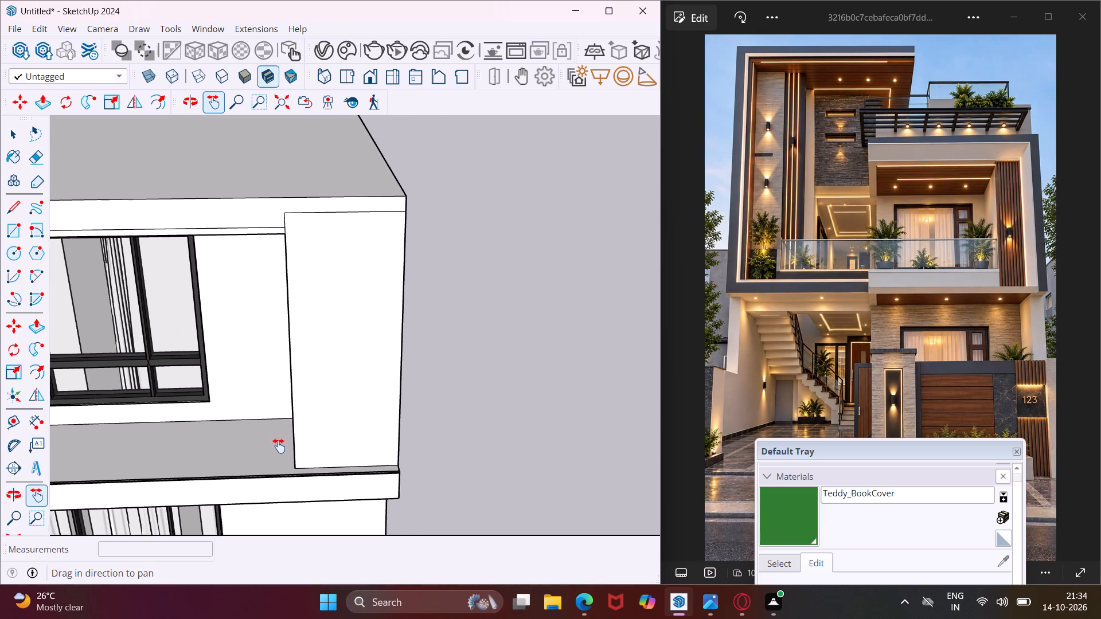
{"action": "left_click_drag", "start_coordinate": [279, 446], "coordinate": [300, 472]}
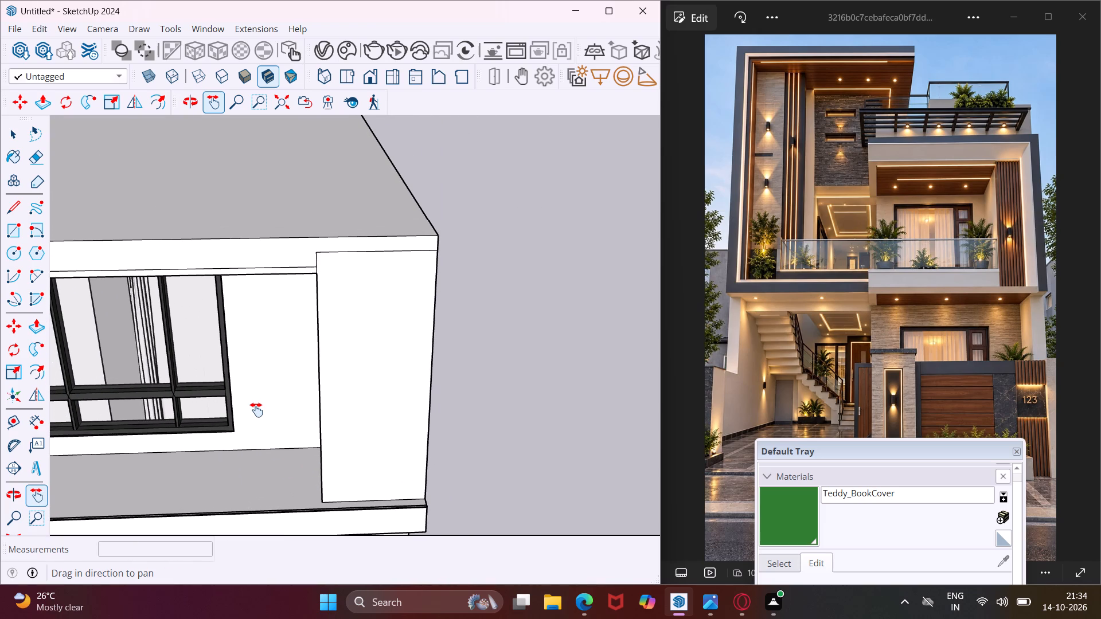
{"action": "key", "text": "Escape"}
{"action": "key", "text": "space"}
{"action": "left_click", "coordinate": [277, 258]}
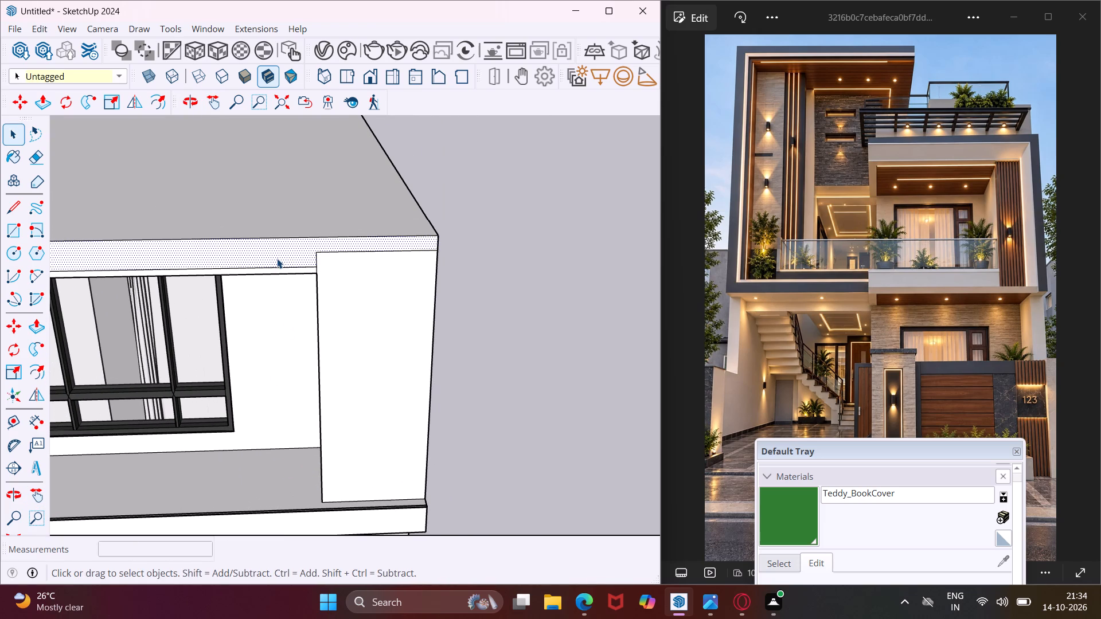
{"action": "left_click", "coordinate": [277, 258]}
{"action": "key", "text": "p"}
{"action": "left_click", "coordinate": [277, 258]}
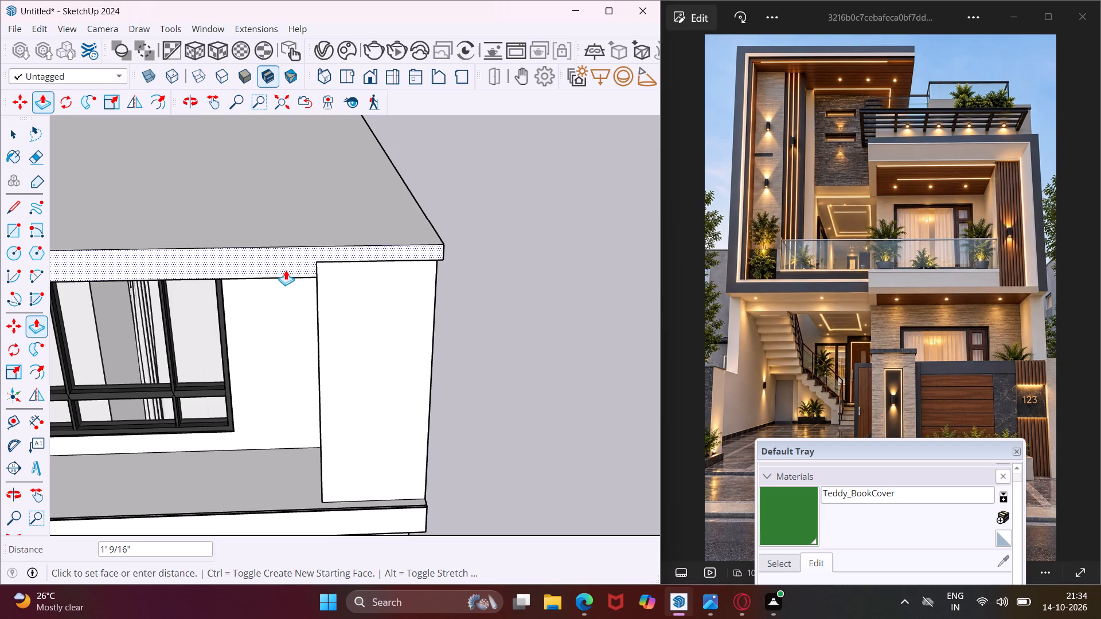
{"action": "scroll", "coordinate": [291, 292], "scroll_direction": "down", "scroll_amount": 4}
{"action": "middle_click_drag", "start_coordinate": [295, 280], "coordinate": [307, 233]}
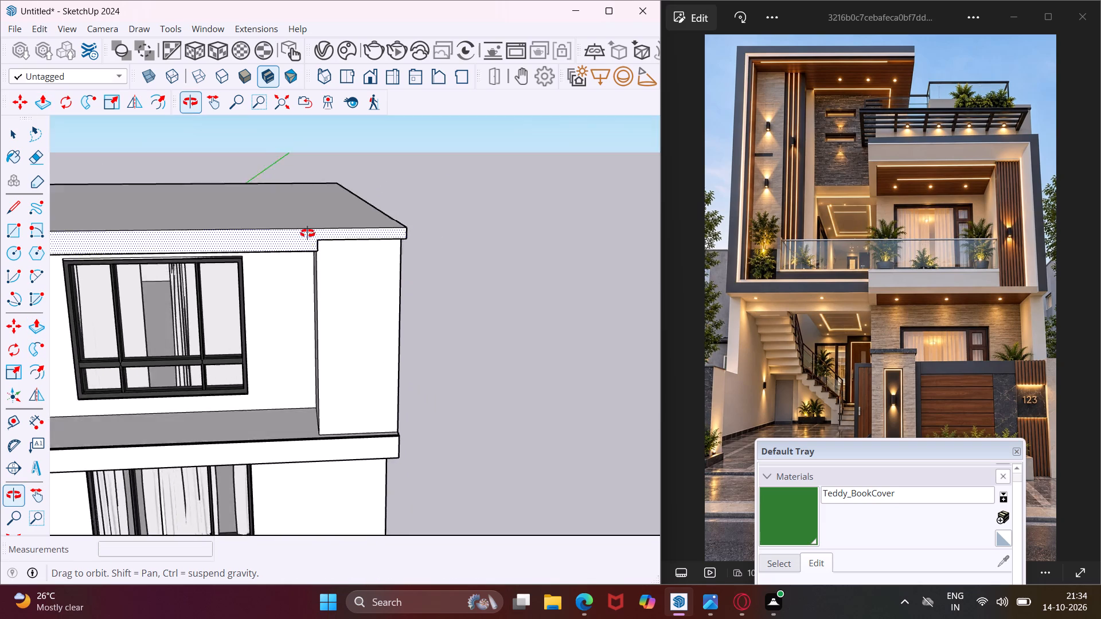
{"action": "middle_click_drag", "start_coordinate": [307, 233], "coordinate": [322, 183]}
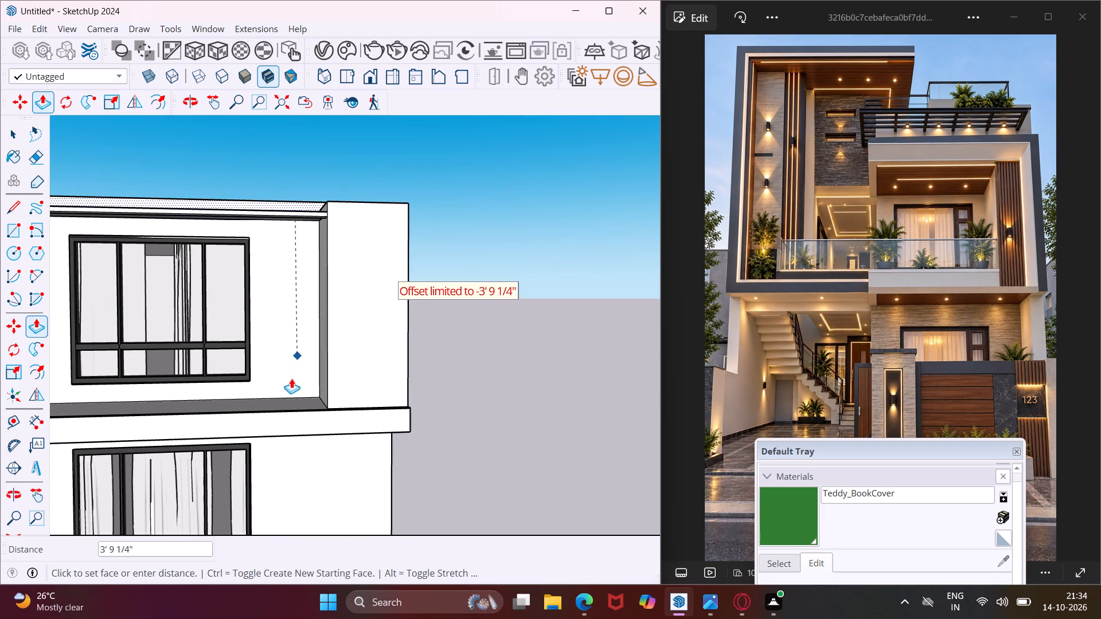
{"action": "left_click", "coordinate": [288, 421]}
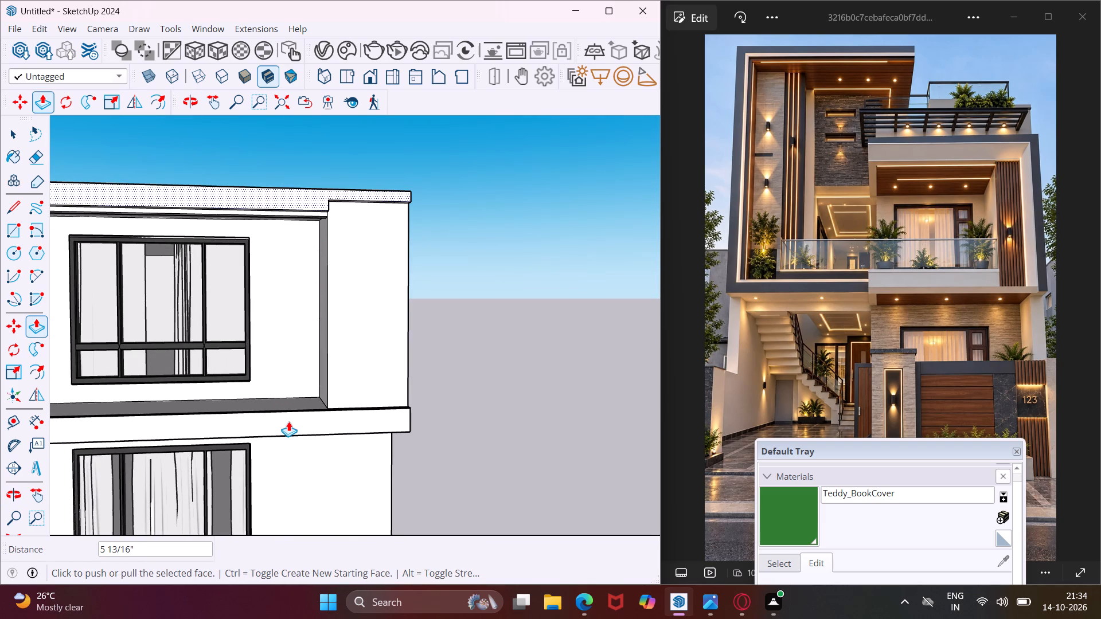
{"action": "key", "text": "Escape"}
{"action": "key", "text": "space"}
Extrude the narrow front strip beneath the roof fascia forward 5 13/16", flush with the fascia above it.
{"action": "scroll", "coordinate": [307, 210], "scroll_direction": "up", "scroll_amount": 10}
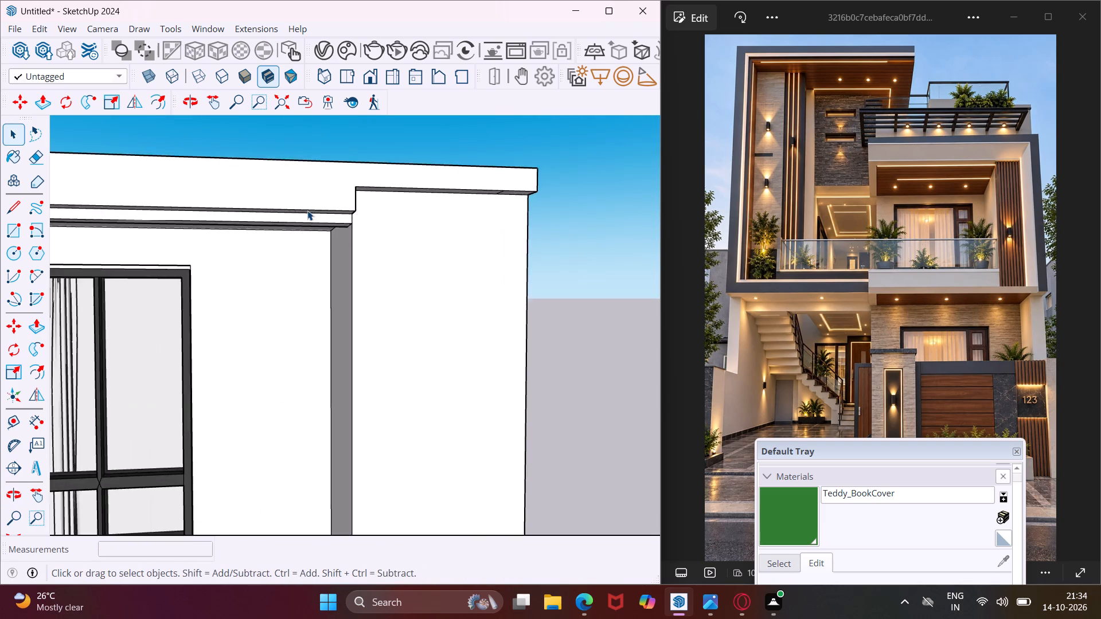
{"action": "scroll", "coordinate": [307, 210], "scroll_direction": "up", "scroll_amount": 8}
{"action": "middle_click_drag", "start_coordinate": [314, 220], "coordinate": [392, 159]}
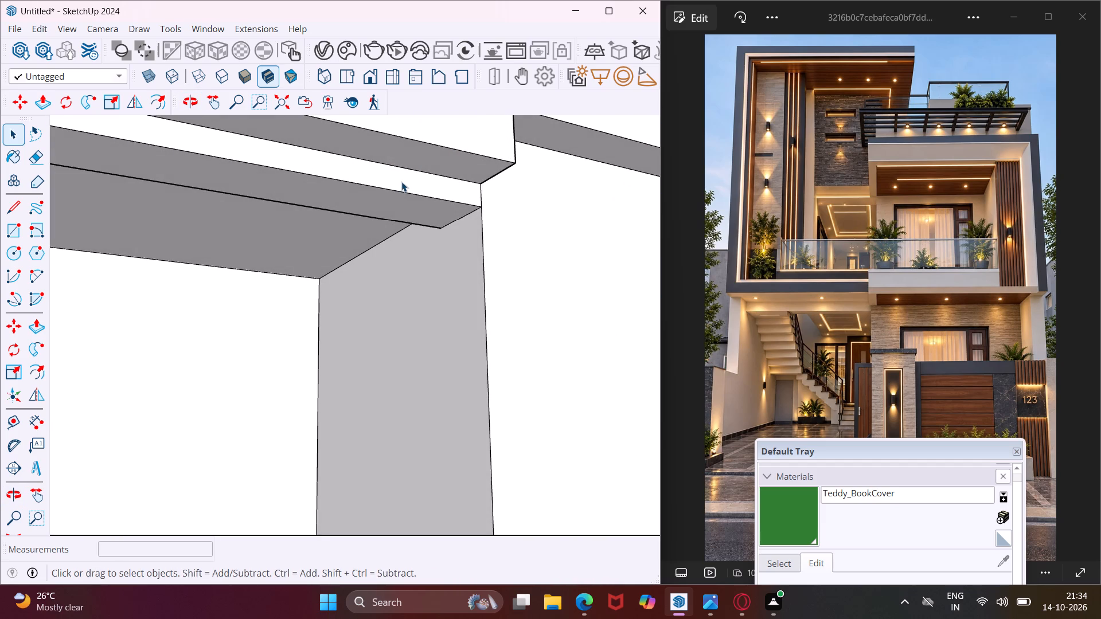
{"action": "left_click", "coordinate": [403, 184]}
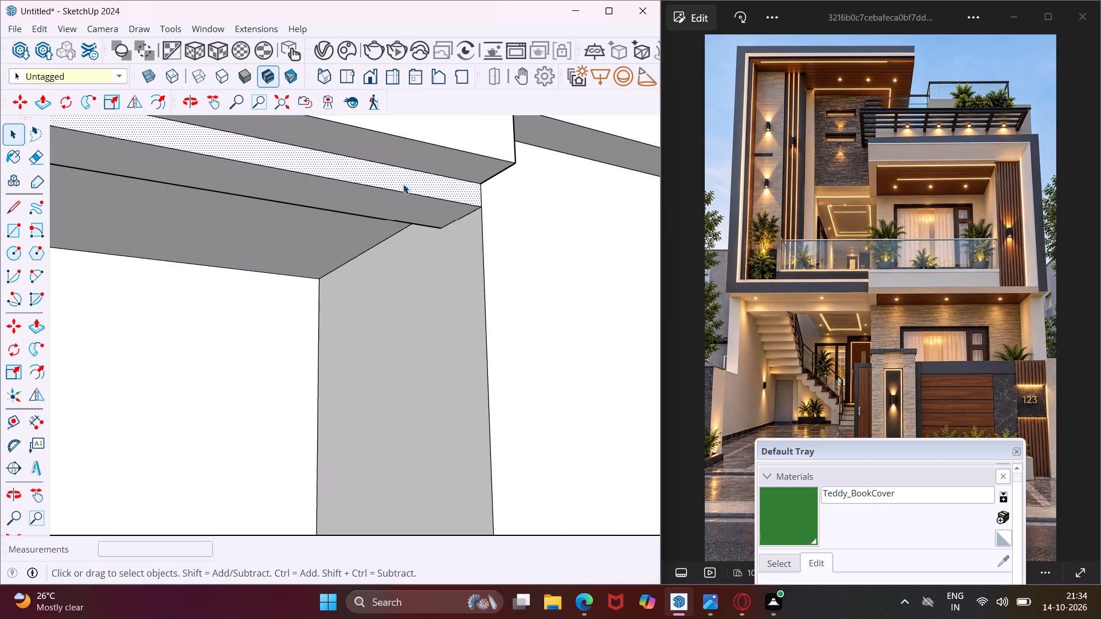
{"action": "key", "text": "p"}
{"action": "left_click", "coordinate": [403, 184]}
{"action": "left_click", "coordinate": [459, 143]}
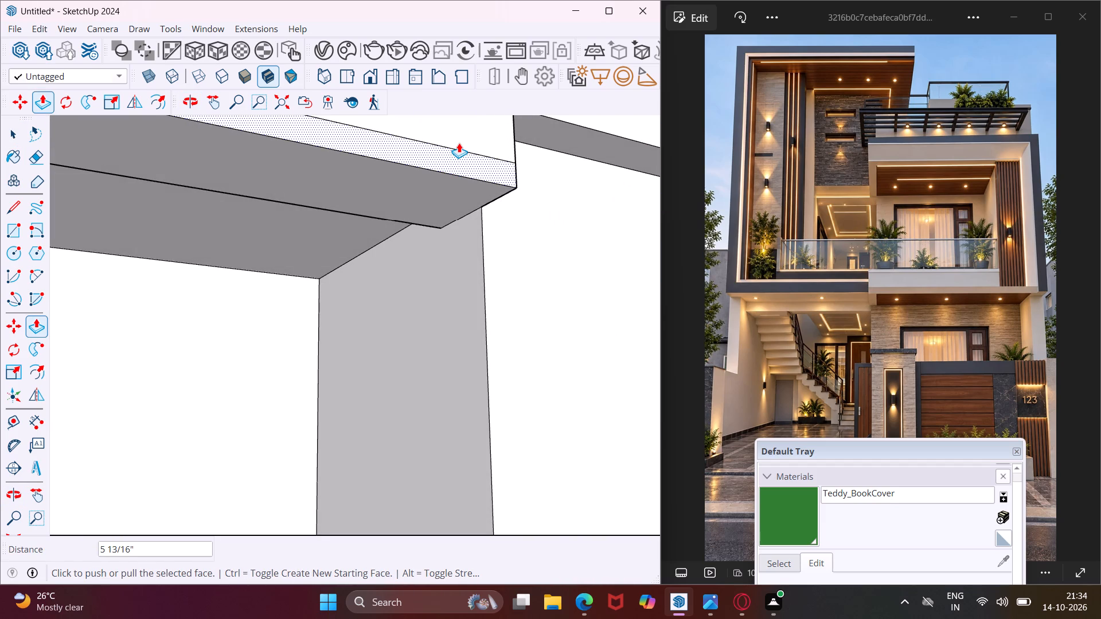
{"action": "scroll", "coordinate": [466, 126], "scroll_direction": "down", "scroll_amount": 10}
{"action": "middle_click_drag", "start_coordinate": [466, 126], "coordinate": [456, 214]}
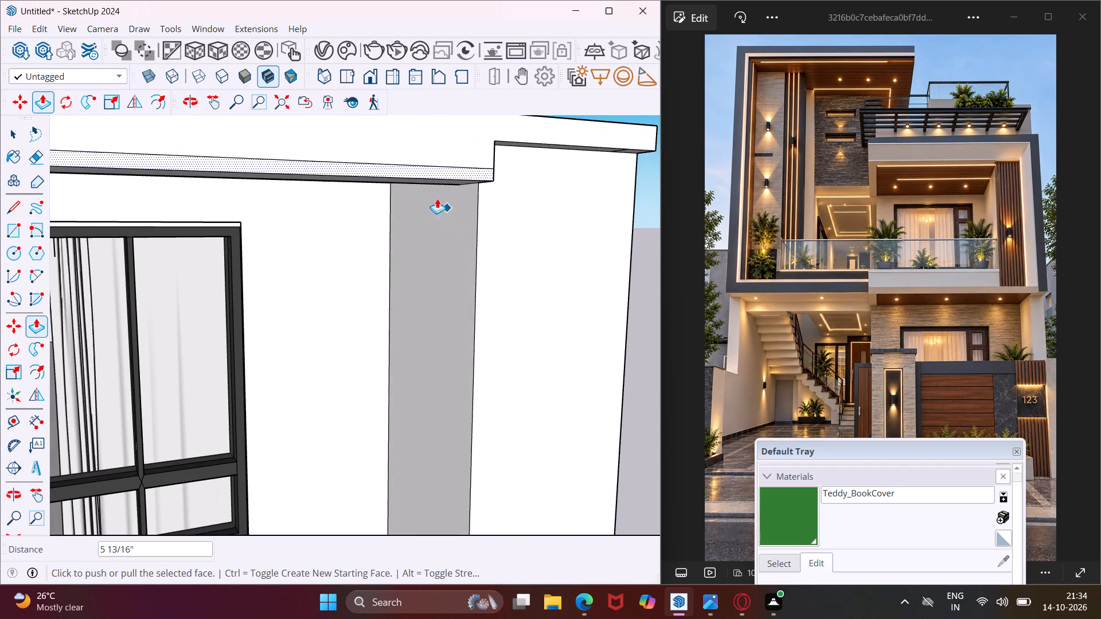
{"action": "key", "text": "Escape"}
{"action": "key", "text": "space"}
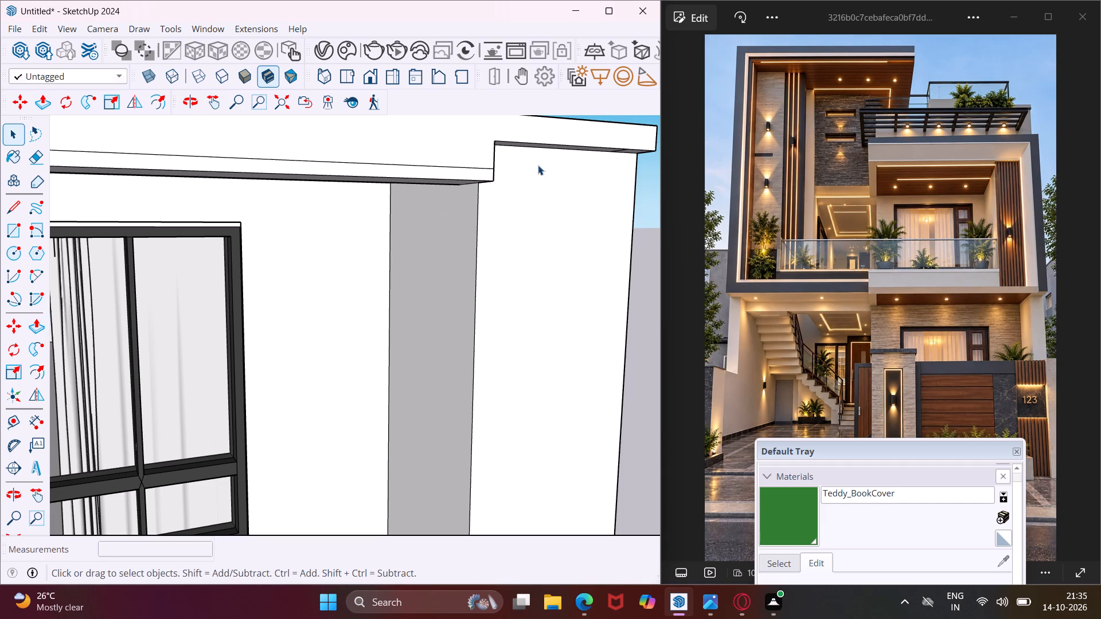
Extrude the underside of the roof fascia overhang above the side wall downward 6".
{"action": "middle_click_drag", "start_coordinate": [534, 160], "coordinate": [456, 116]}
{"action": "scroll", "coordinate": [494, 122], "scroll_direction": "up", "scroll_amount": 6}
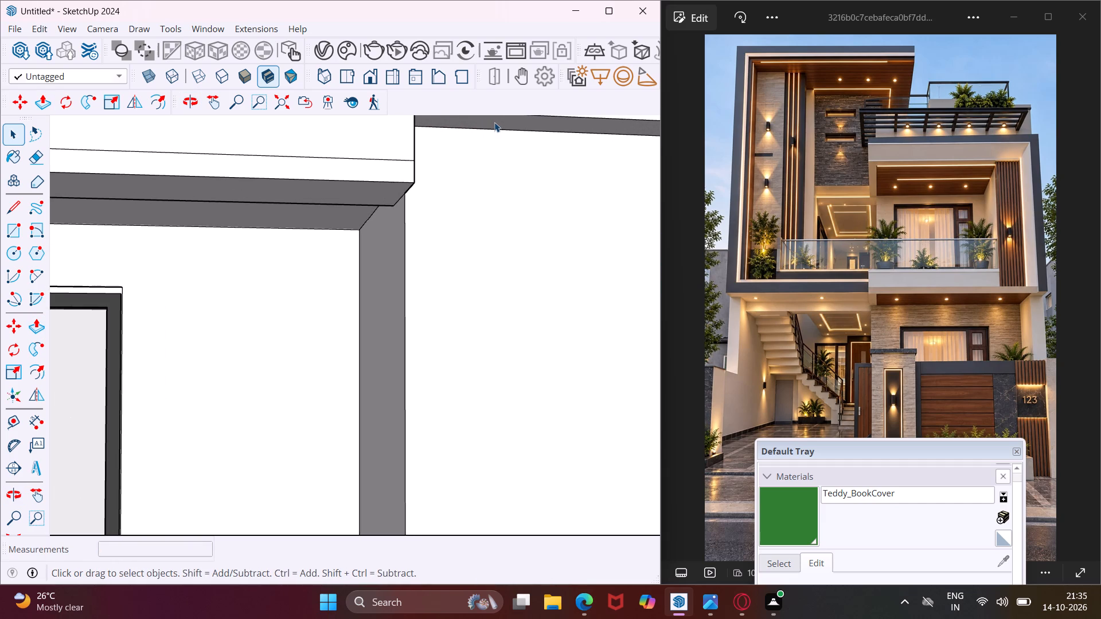
{"action": "left_click", "coordinate": [494, 122]}
{"action": "key", "text": "p"}
{"action": "left_click", "coordinate": [494, 122]}
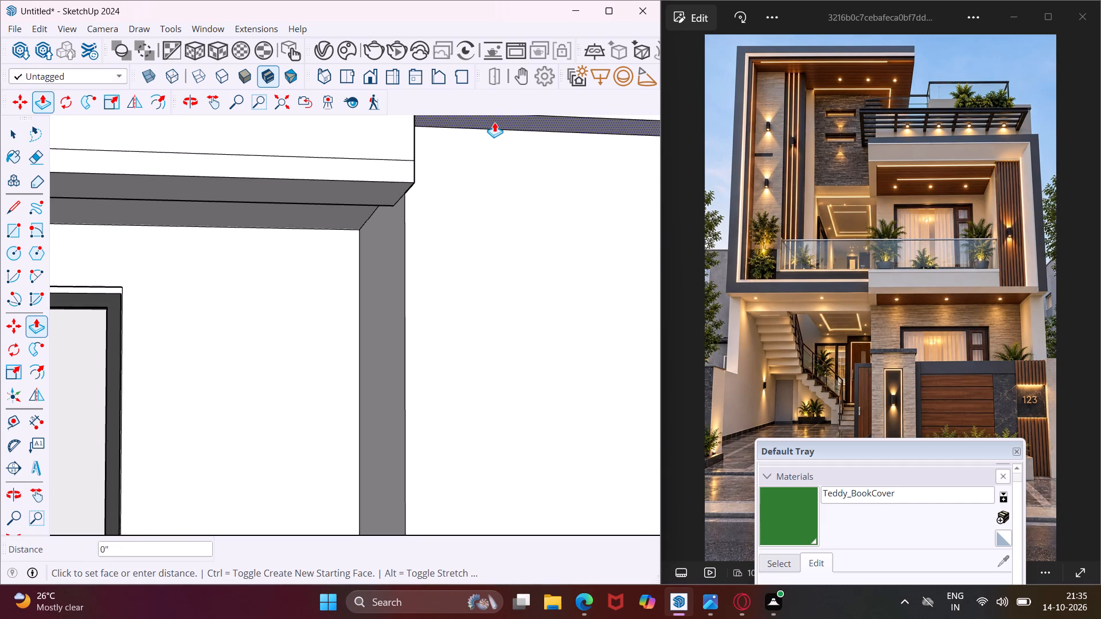
{"action": "left_click", "coordinate": [414, 171]}
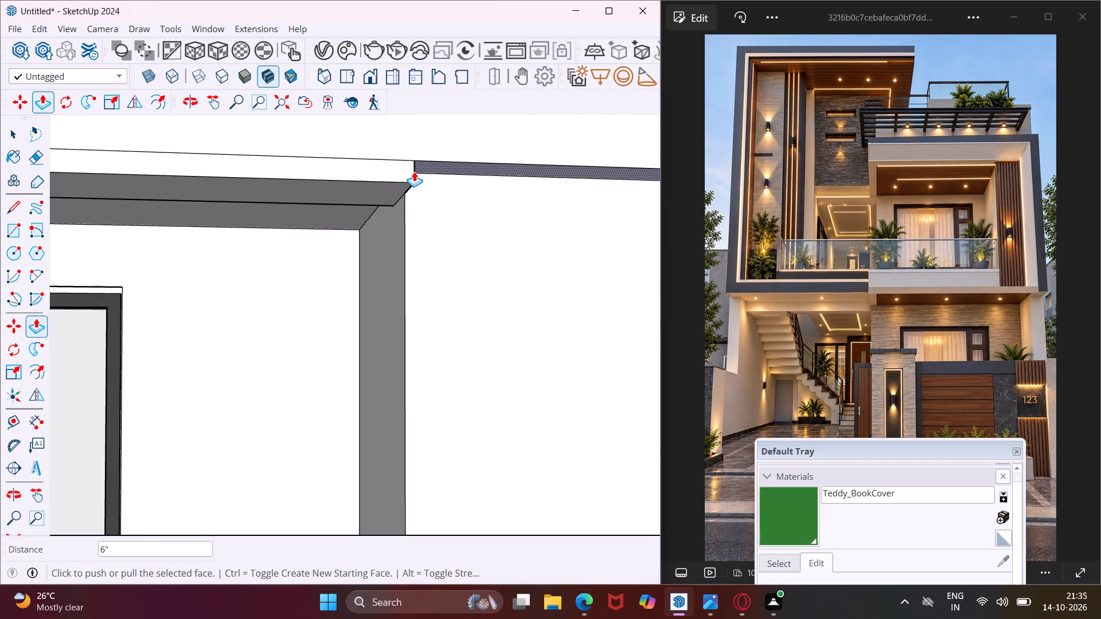
Extrude the same overhang underside above the side wall further down, level with the underside of the soffit's front border.
{"action": "middle_click_drag", "start_coordinate": [414, 171], "coordinate": [663, 158]}
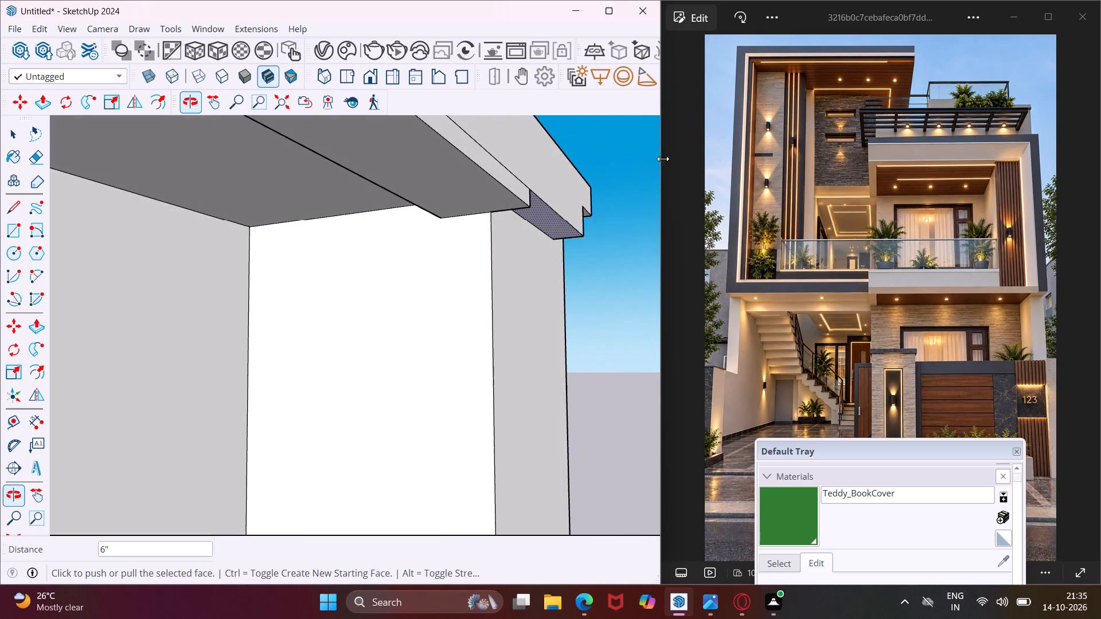
{"action": "scroll", "coordinate": [526, 204], "scroll_direction": "up", "scroll_amount": 2}
{"action": "left_click", "coordinate": [526, 204]}
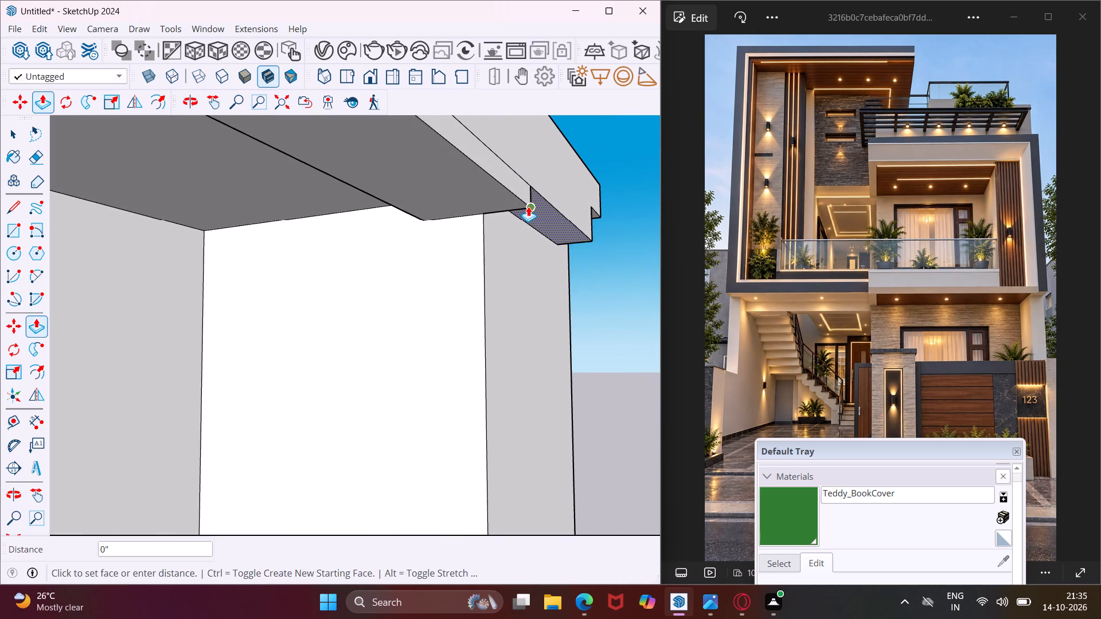
{"action": "scroll", "coordinate": [528, 206], "scroll_direction": "up", "scroll_amount": 3}
{"action": "key", "text": "Escape"}
{"action": "key", "text": "space"}
{"action": "left_click", "coordinate": [536, 213]}
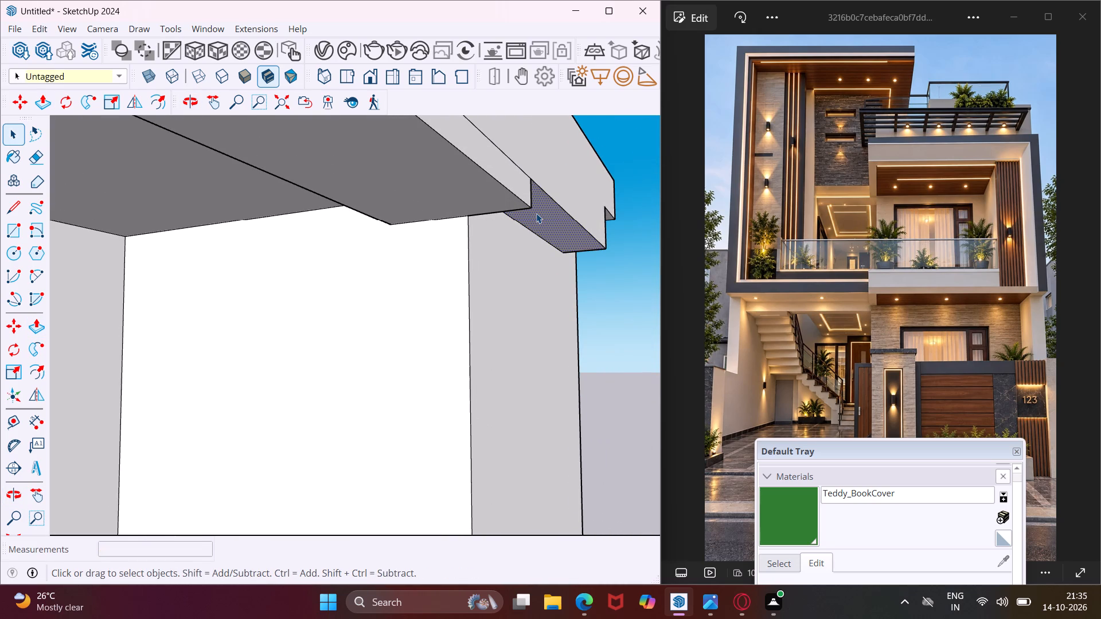
{"action": "key", "text": "p"}
{"action": "left_click", "coordinate": [536, 213]}
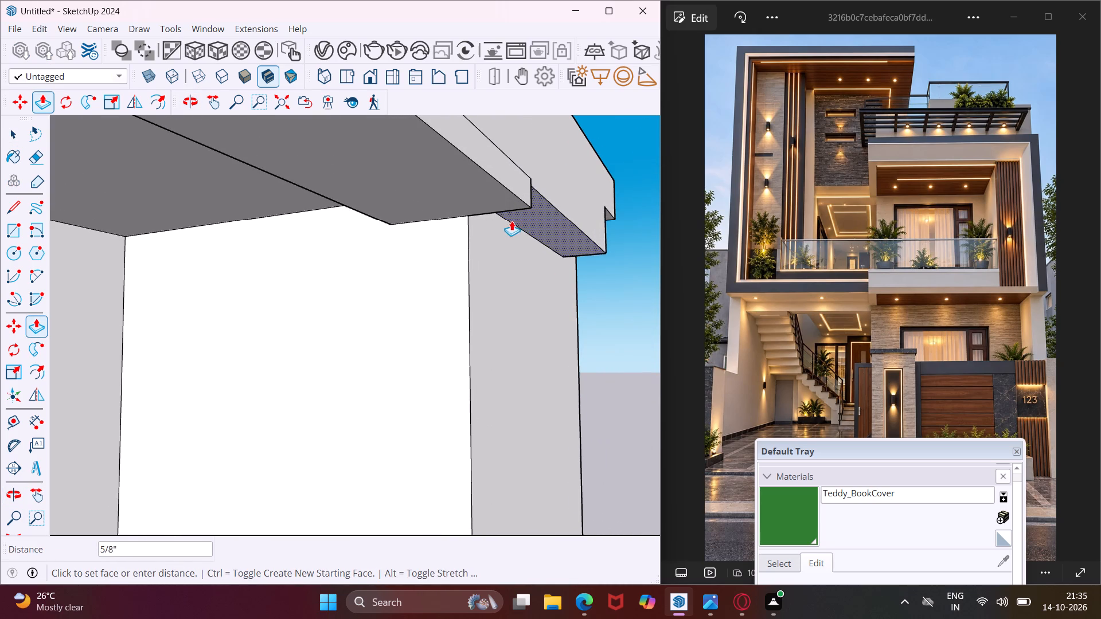
{"action": "left_click", "coordinate": [488, 203]}
{"action": "middle_click_drag", "start_coordinate": [436, 185], "coordinate": [493, 184]}
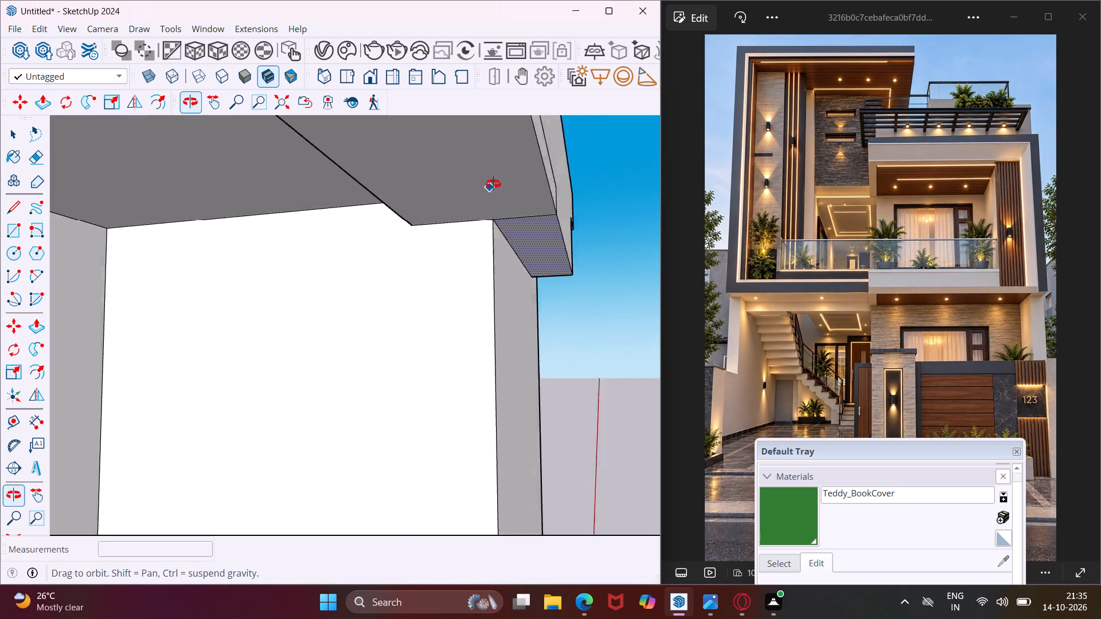
{"action": "middle_click_drag", "start_coordinate": [493, 184], "coordinate": [607, 211]}
{"action": "key", "text": "Escape"}
{"action": "key", "text": "space"}
Push the inner vertical face of the soffit's front border outward about 7 15/16", in line with the side wall's front edge.
{"action": "scroll", "coordinate": [544, 193], "scroll_direction": "up", "scroll_amount": 2}
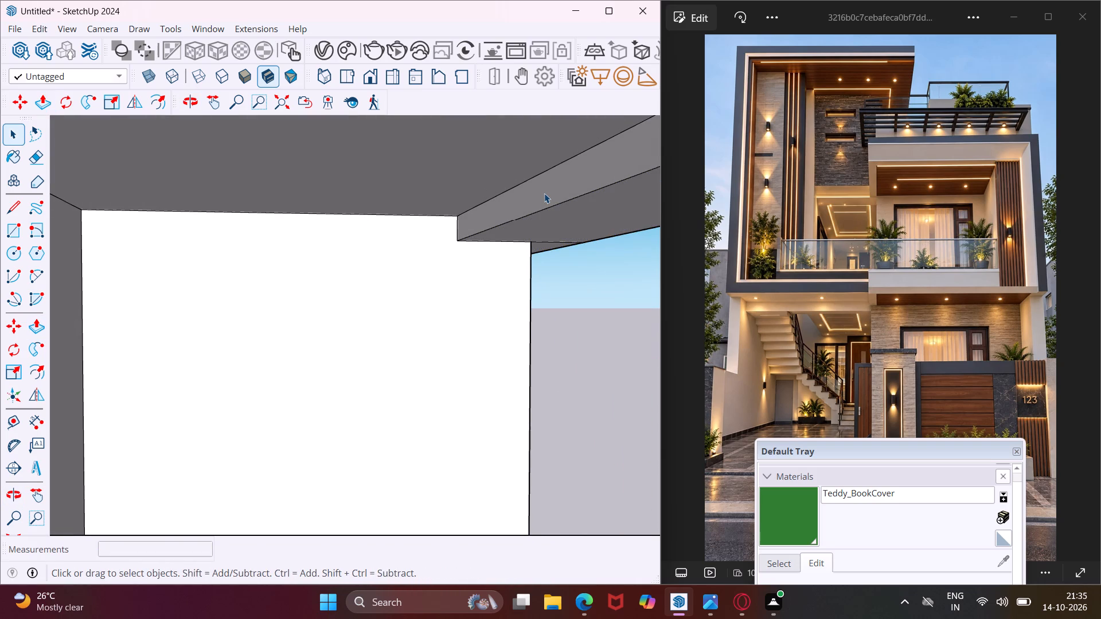
{"action": "scroll", "coordinate": [544, 193], "scroll_direction": "up", "scroll_amount": 1}
{"action": "left_click", "coordinate": [544, 193]}
{"action": "key", "text": "p"}
{"action": "left_click", "coordinate": [544, 200]}
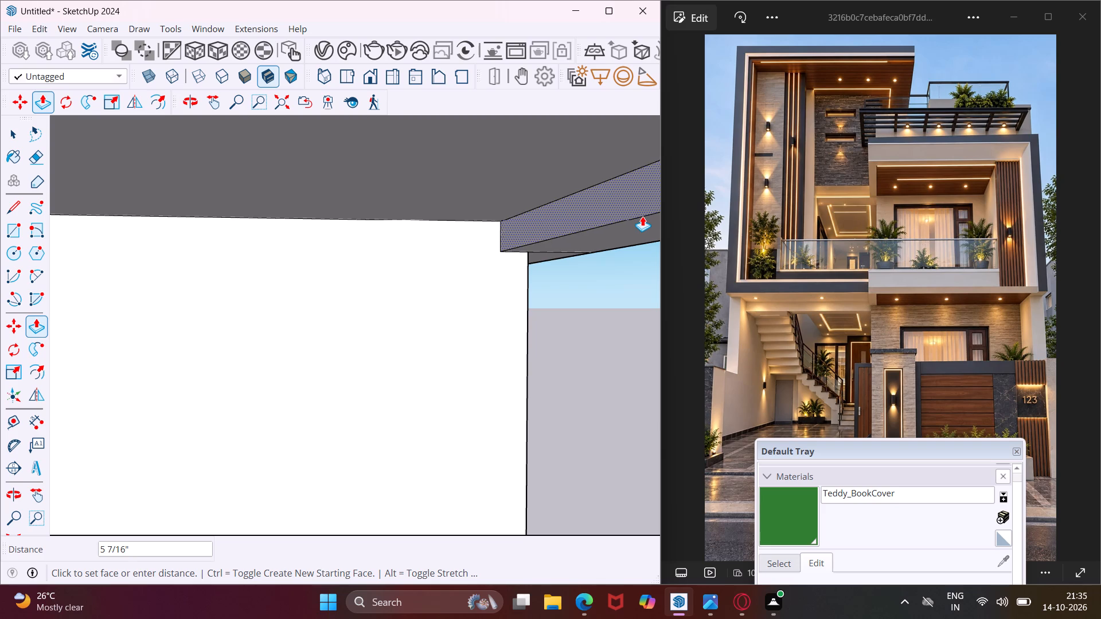
{"action": "left_click", "coordinate": [526, 303]}
{"action": "middle_click_drag", "start_coordinate": [519, 307], "coordinate": [435, 284]}
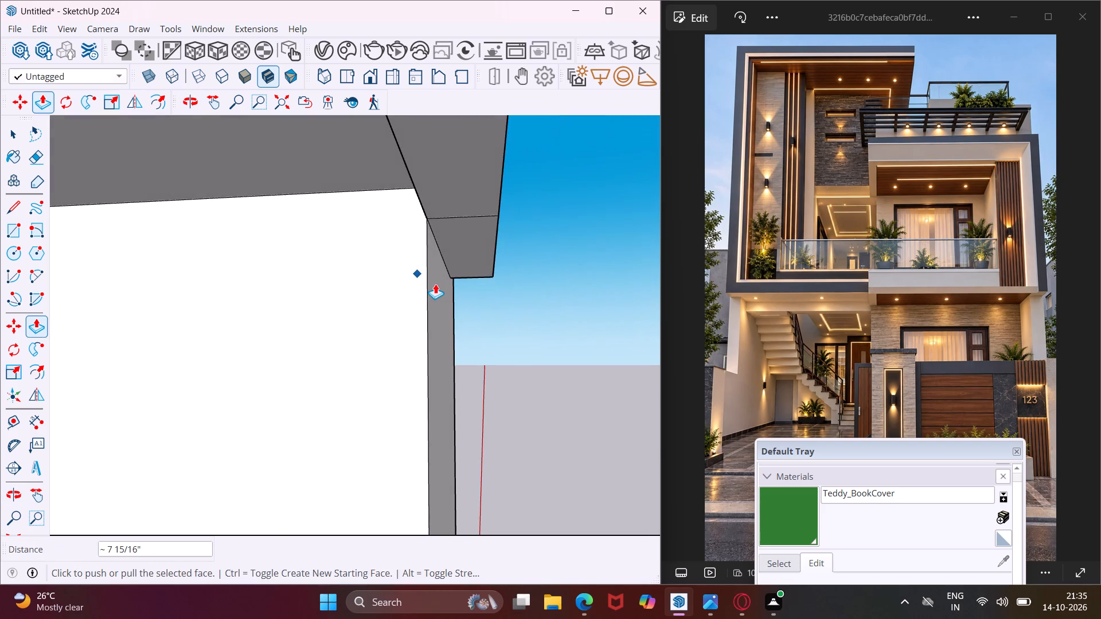
{"action": "key", "text": "Escape"}
{"action": "key", "text": "space"}
Examine the roof fascia, soffit border and balcony slab of the upper storey from several angles.
{"action": "scroll", "coordinate": [435, 284], "scroll_direction": "down", "scroll_amount": 14}
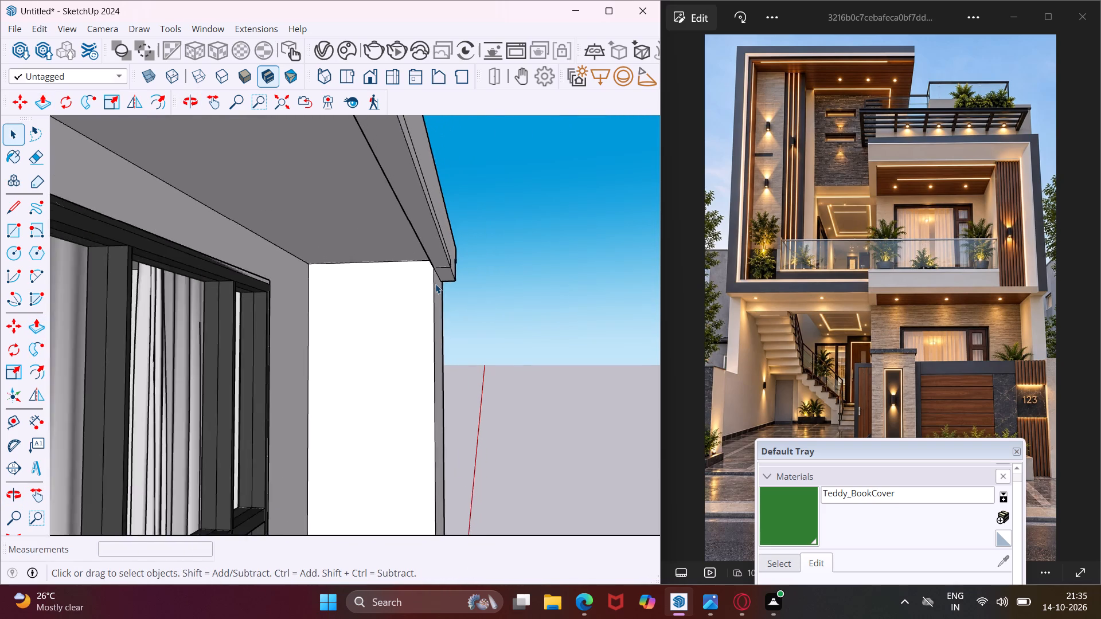
{"action": "scroll", "coordinate": [435, 284], "scroll_direction": "down", "scroll_amount": 7}
{"action": "middle_click_drag", "start_coordinate": [435, 284], "coordinate": [384, 288]}
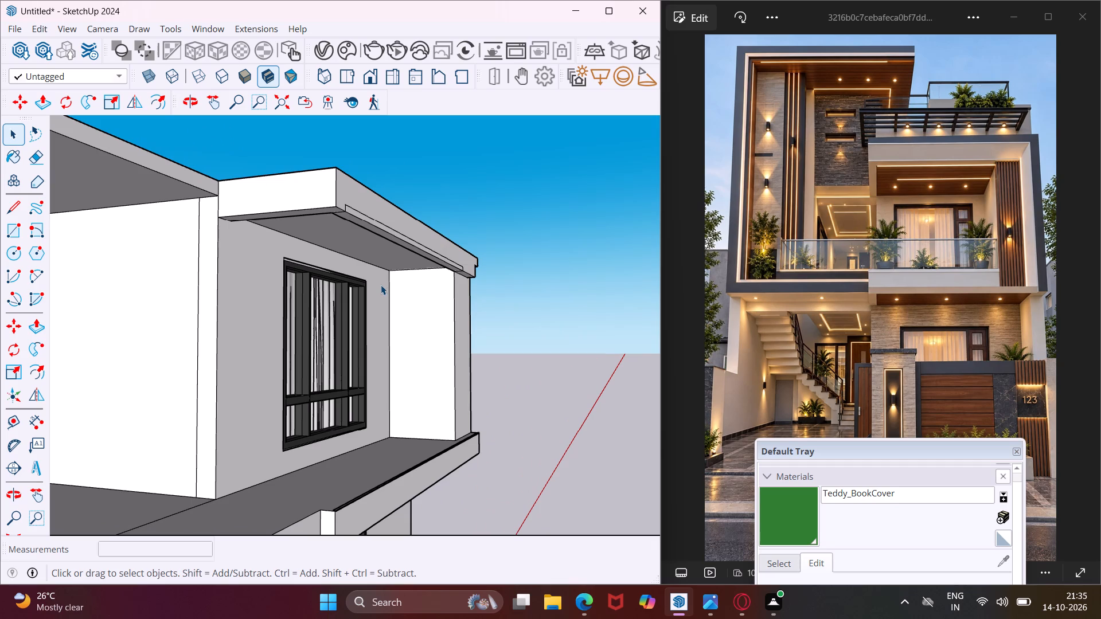
{"action": "scroll", "coordinate": [371, 218], "scroll_direction": "up", "scroll_amount": 2}
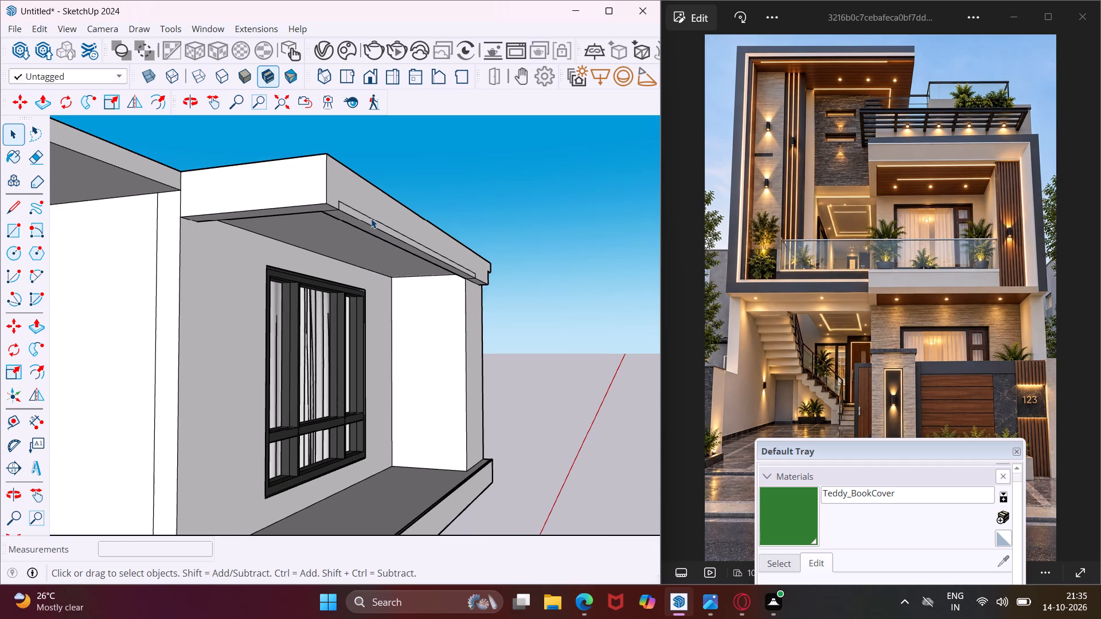
{"action": "middle_click_drag", "start_coordinate": [489, 450], "coordinate": [340, 409]}
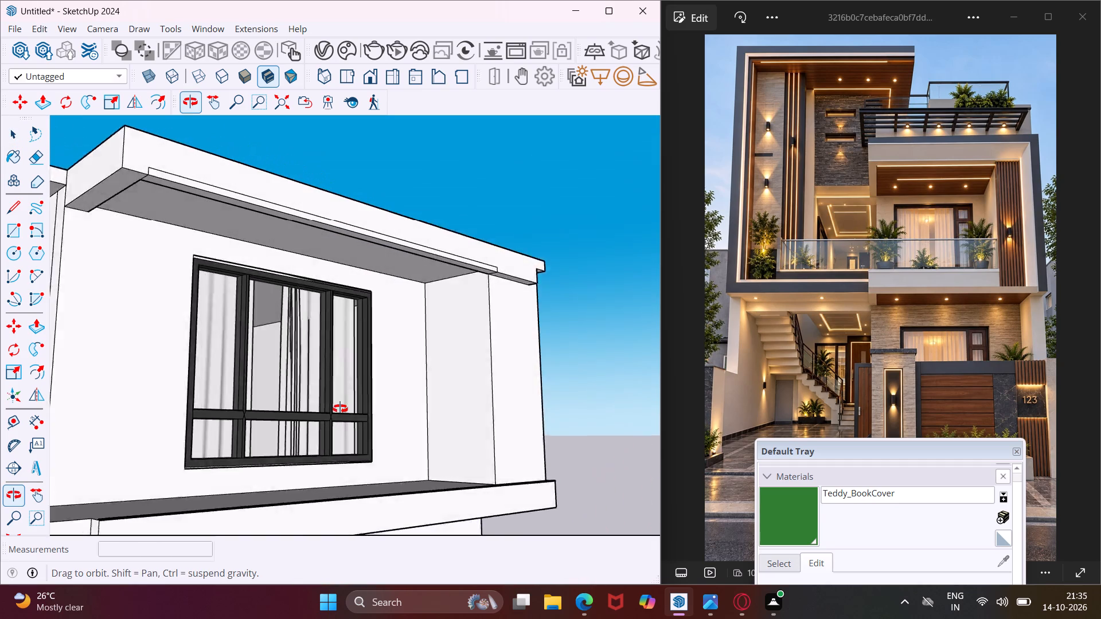
{"action": "middle_click_drag", "start_coordinate": [340, 409], "coordinate": [299, 399]}
{"action": "scroll", "coordinate": [299, 399], "scroll_direction": "down", "scroll_amount": 4}
{"action": "middle_click_drag", "start_coordinate": [475, 432], "coordinate": [372, 426]}
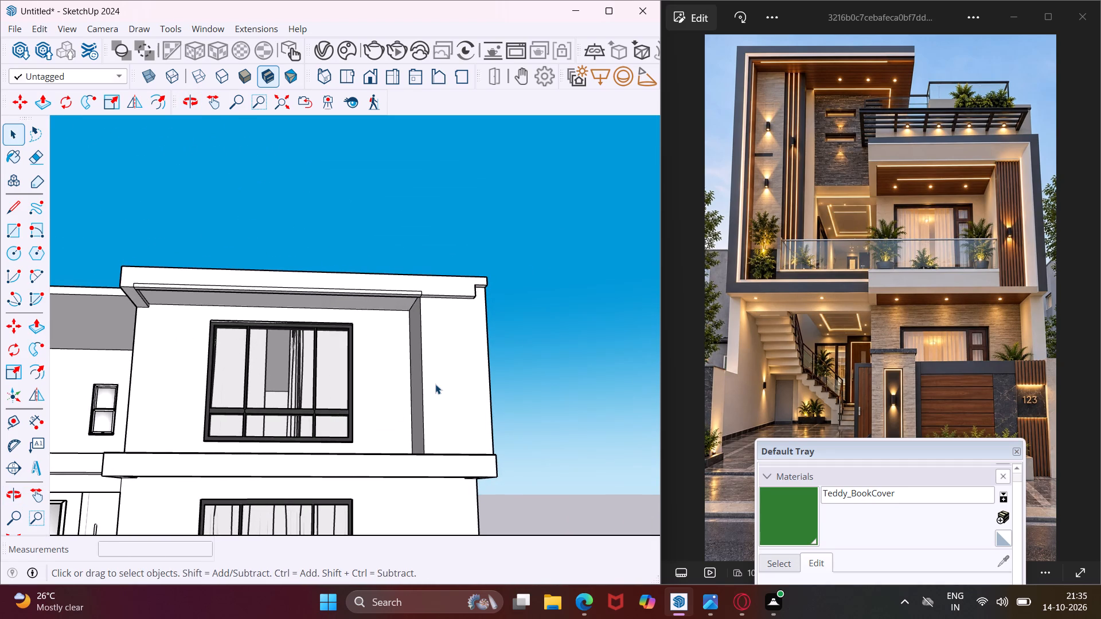
Draw a rectangle about 9" by 1' 2 5/16" on the balcony slab's front face, at its outer end beside the side wall.
{"action": "left_click", "coordinate": [14, 211]}
{"action": "left_click", "coordinate": [14, 228]}
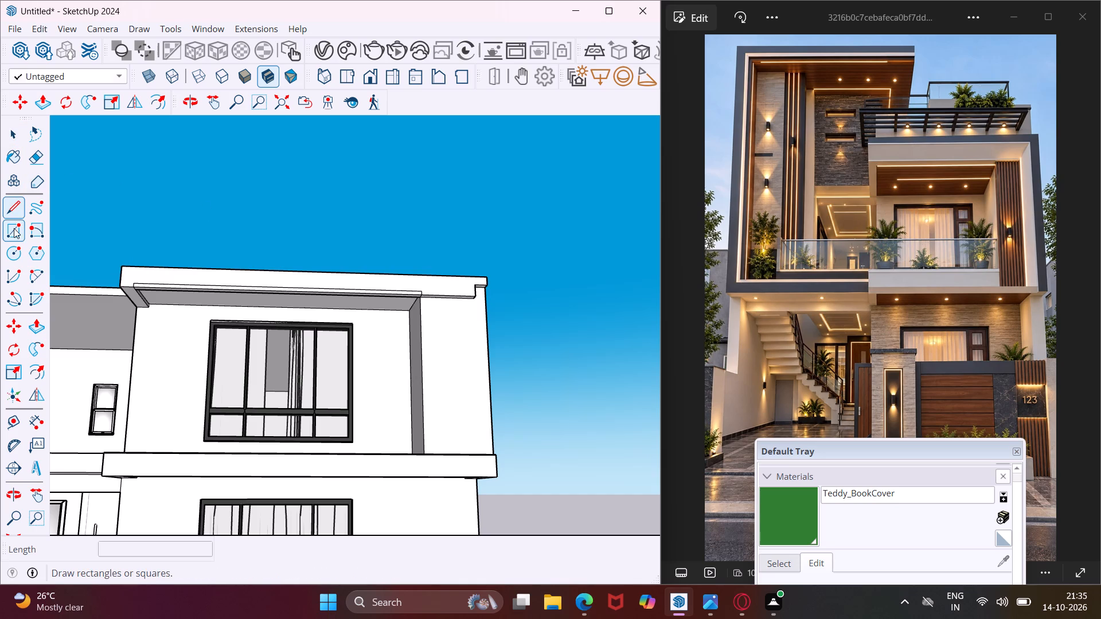
{"action": "middle_click_drag", "start_coordinate": [416, 420], "coordinate": [389, 452]}
{"action": "scroll", "coordinate": [409, 488], "scroll_direction": "up", "scroll_amount": 7}
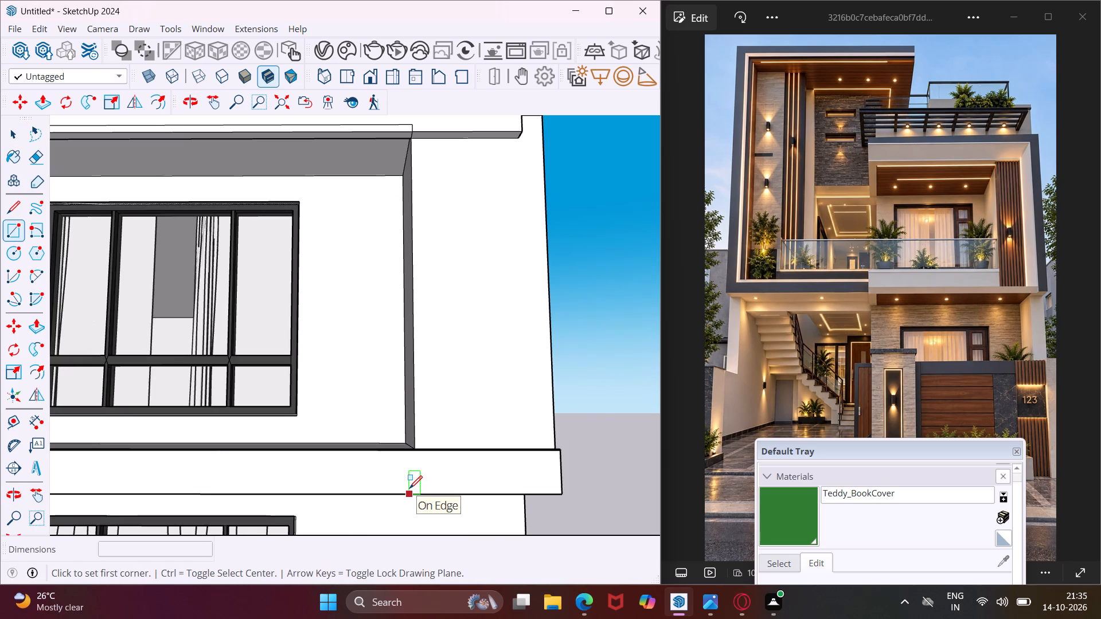
{"action": "scroll", "coordinate": [409, 488], "scroll_direction": "up", "scroll_amount": 3}
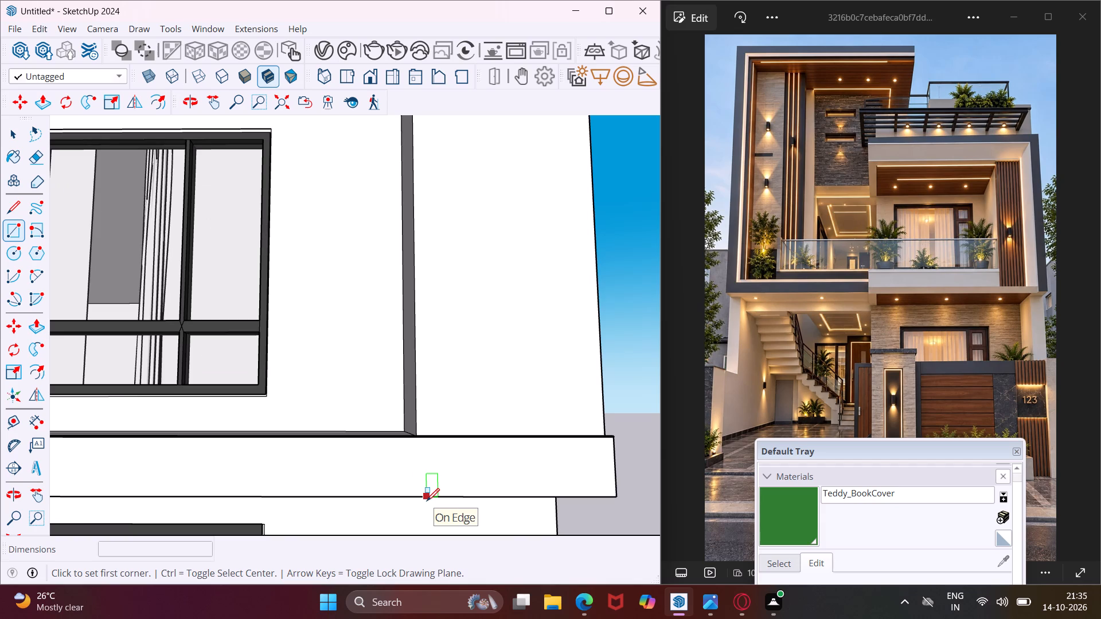
{"action": "scroll", "coordinate": [427, 501], "scroll_direction": "down", "scroll_amount": 2}
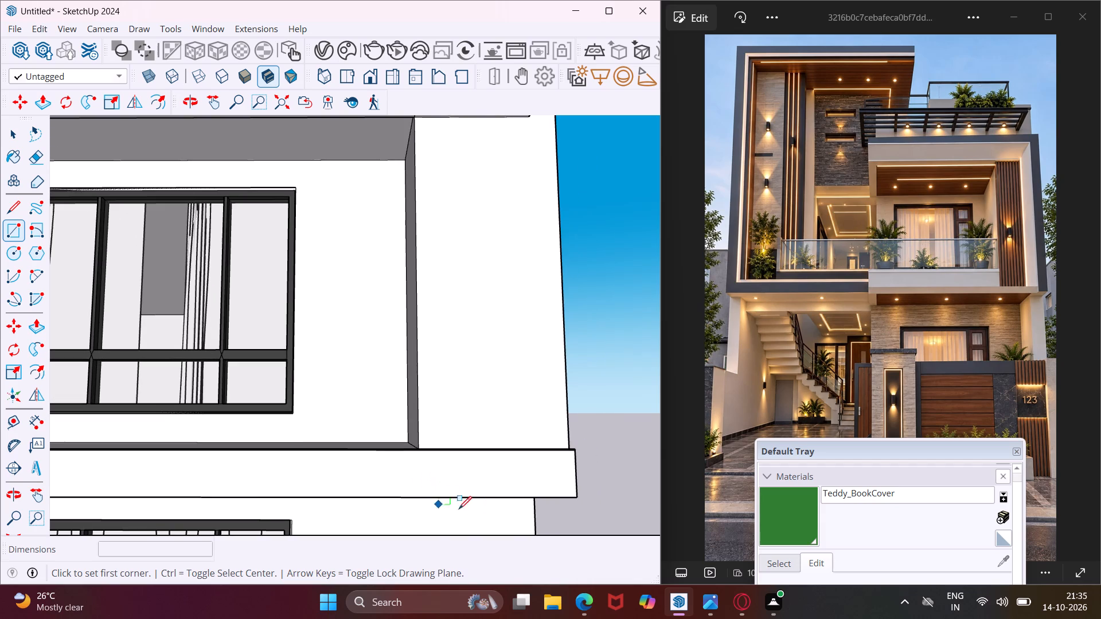
{"action": "middle_click_drag", "start_coordinate": [556, 496], "coordinate": [502, 465]}
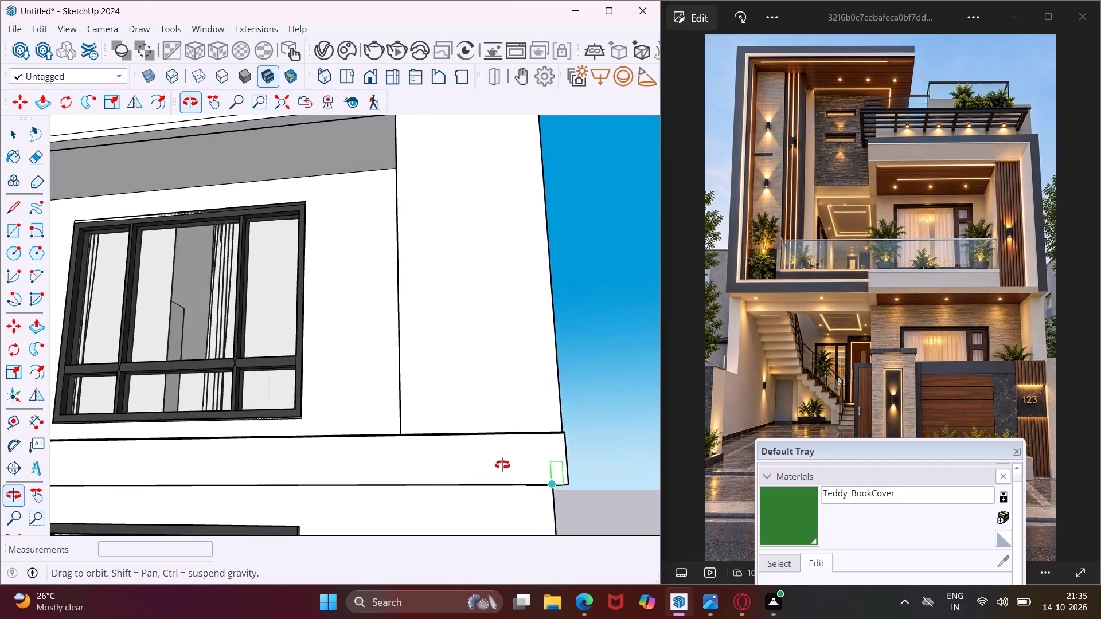
{"action": "middle_click_drag", "start_coordinate": [502, 465], "coordinate": [459, 454]}
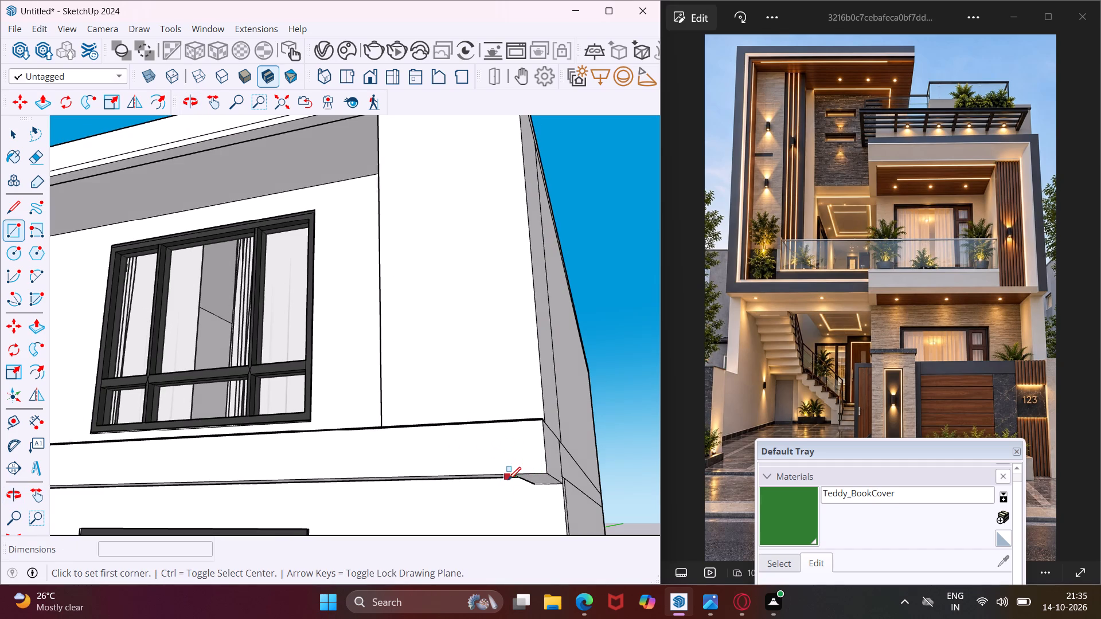
{"action": "scroll", "coordinate": [508, 480], "scroll_direction": "up", "scroll_amount": 3}
{"action": "left_click", "coordinate": [514, 473]}
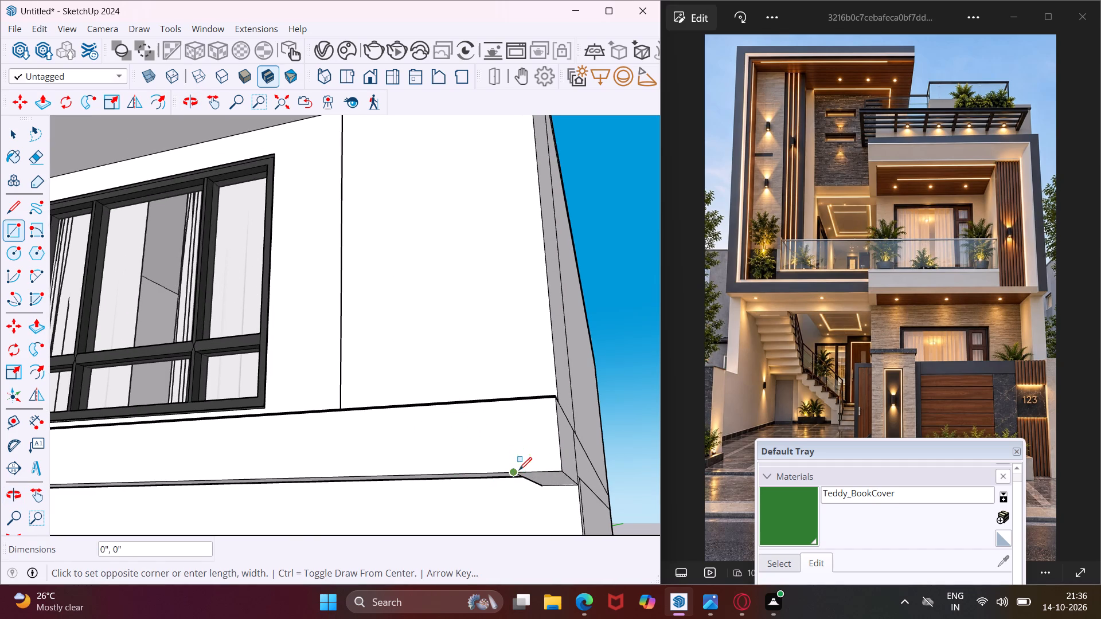
{"action": "left_click", "coordinate": [556, 399]}
{"action": "key", "text": "Escape"}
{"action": "key", "text": "space"}
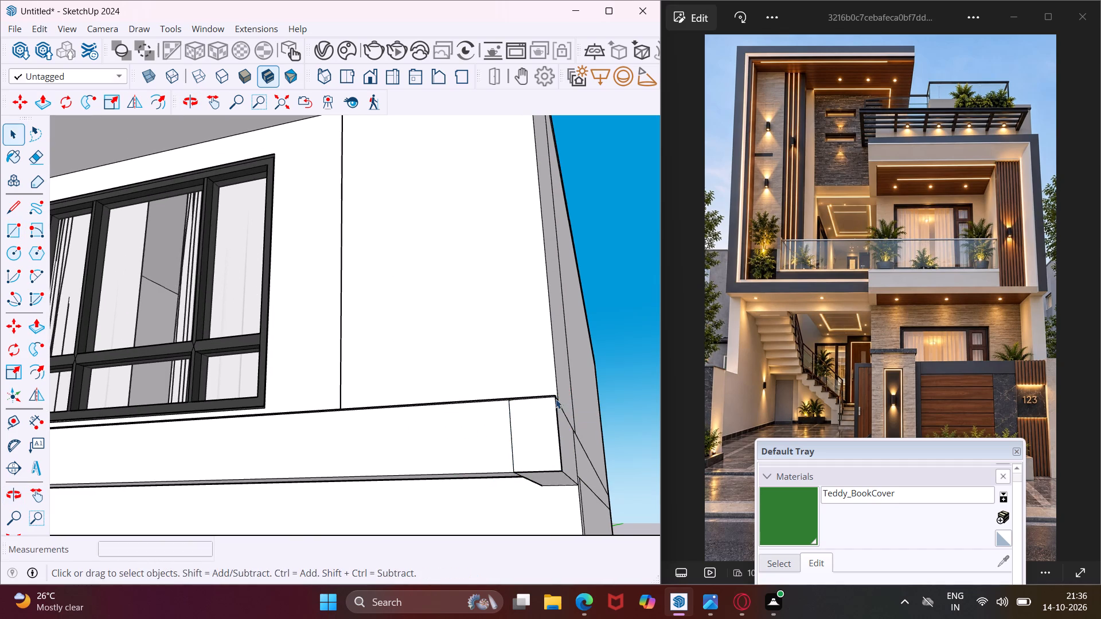
Extrude the rectangle at the end of the balcony slab front outward about 5" to form a block.
{"action": "middle_click_drag", "start_coordinate": [535, 402], "coordinate": [536, 487]}
{"action": "left_click", "coordinate": [527, 483]}
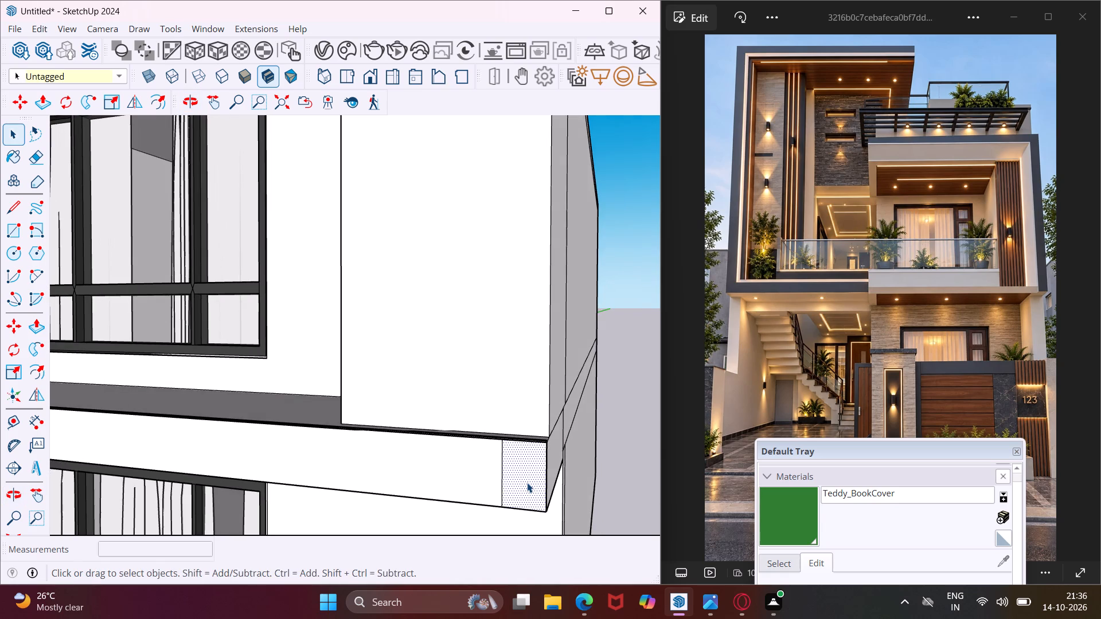
{"action": "key", "text": "p"}
{"action": "left_click", "coordinate": [527, 483]}
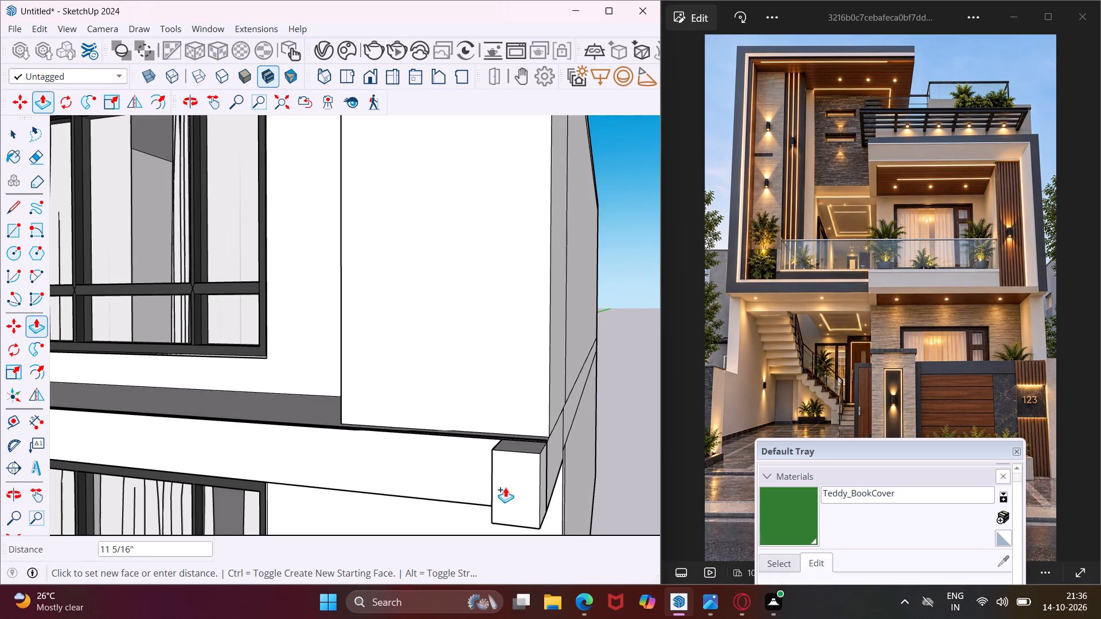
{"action": "middle_click_drag", "start_coordinate": [505, 487], "coordinate": [412, 503]}
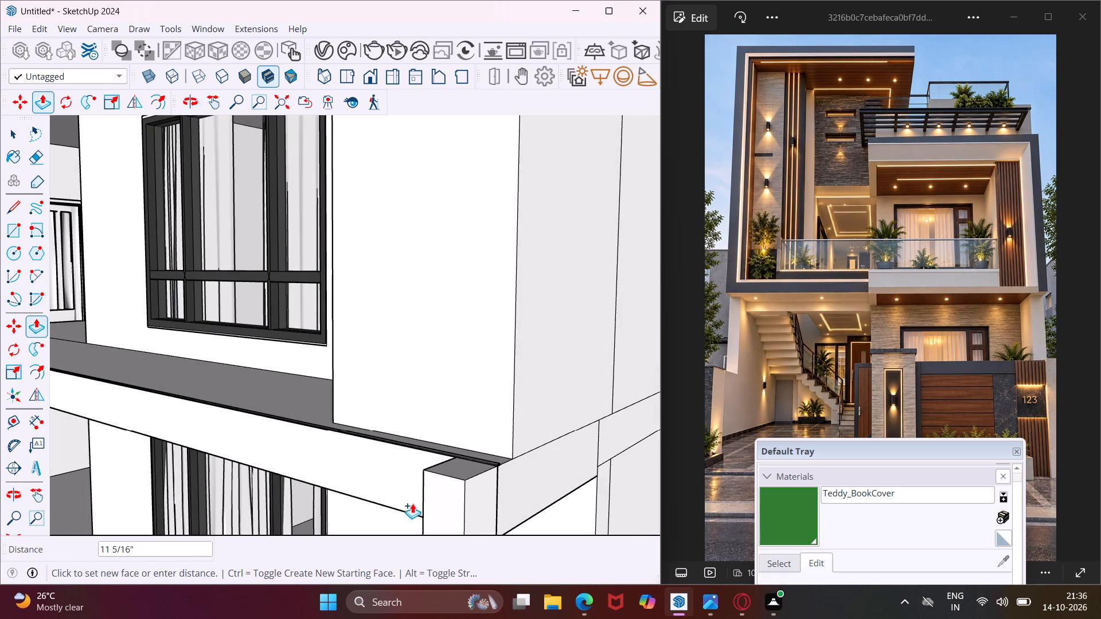
{"action": "left_click", "coordinate": [458, 484]}
Extrude the block's top face upward 10' 6" to the roof's top corner, forming a tall post in front of the fascia.
{"action": "middle_click_drag", "start_coordinate": [458, 484], "coordinate": [448, 523]}
{"action": "scroll", "coordinate": [472, 483], "scroll_direction": "up", "scroll_amount": 6}
{"action": "left_click", "coordinate": [472, 483]}
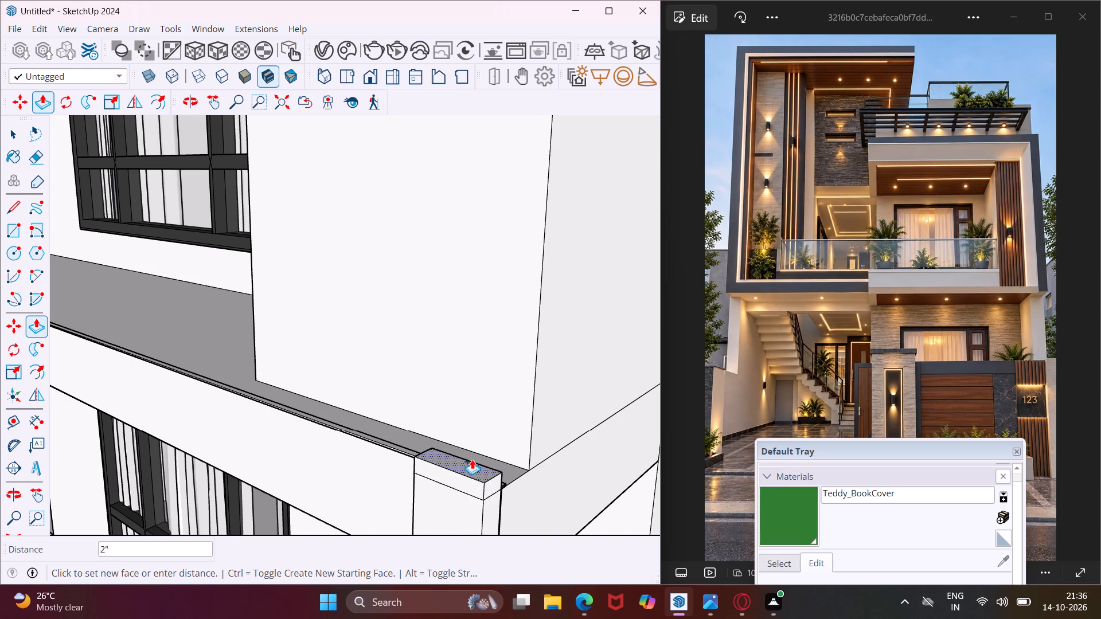
{"action": "scroll", "coordinate": [472, 426], "scroll_direction": "down", "scroll_amount": 19}
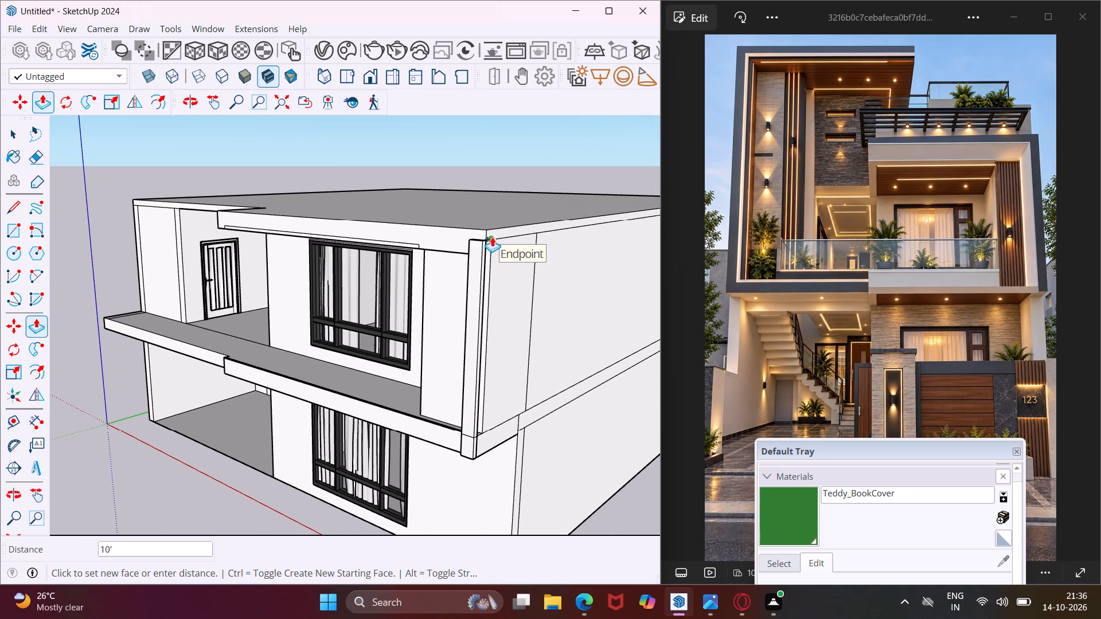
{"action": "scroll", "coordinate": [492, 237], "scroll_direction": "up", "scroll_amount": 12}
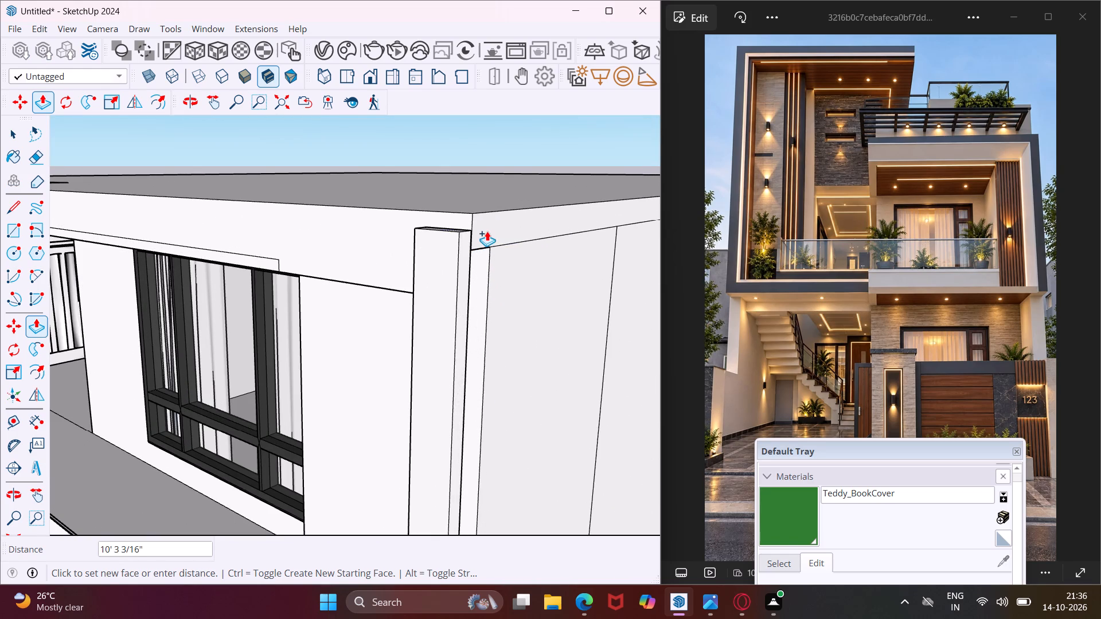
{"action": "left_click", "coordinate": [472, 209]}
{"action": "middle_click_drag", "start_coordinate": [472, 209], "coordinate": [490, 221]}
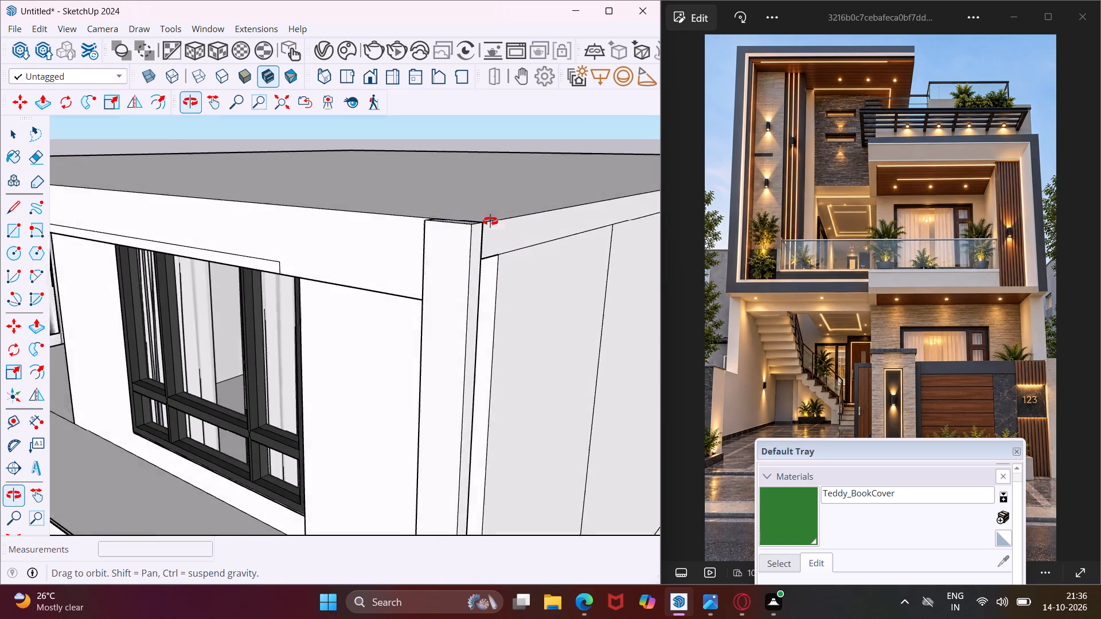
{"action": "middle_click_drag", "start_coordinate": [490, 221], "coordinate": [776, 250]}
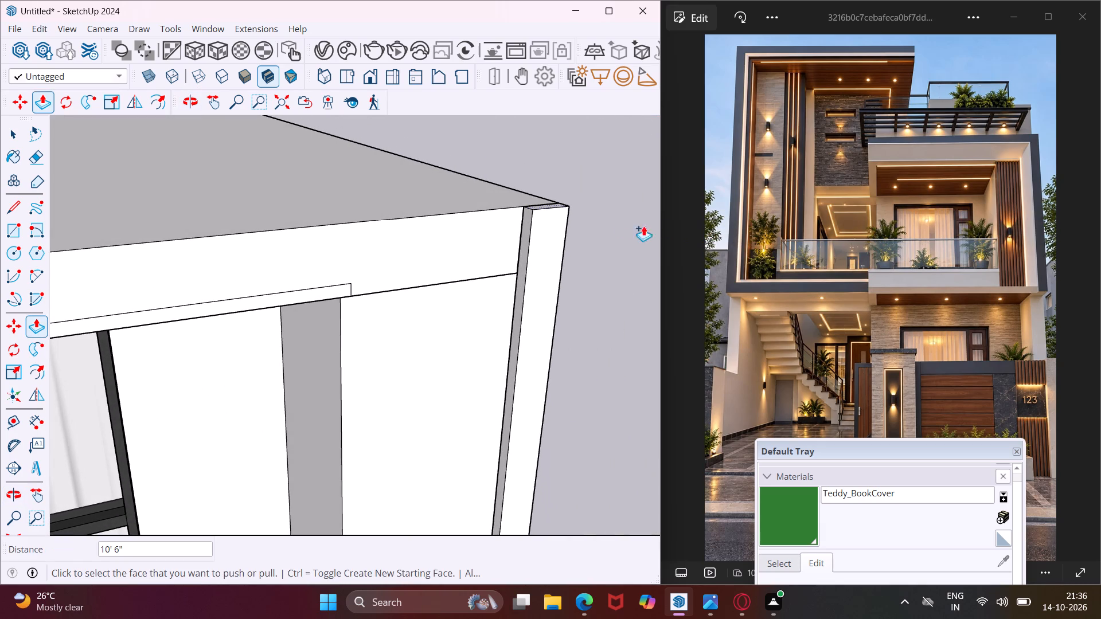
{"action": "key", "text": "Escape"}
{"action": "key", "text": "space"}
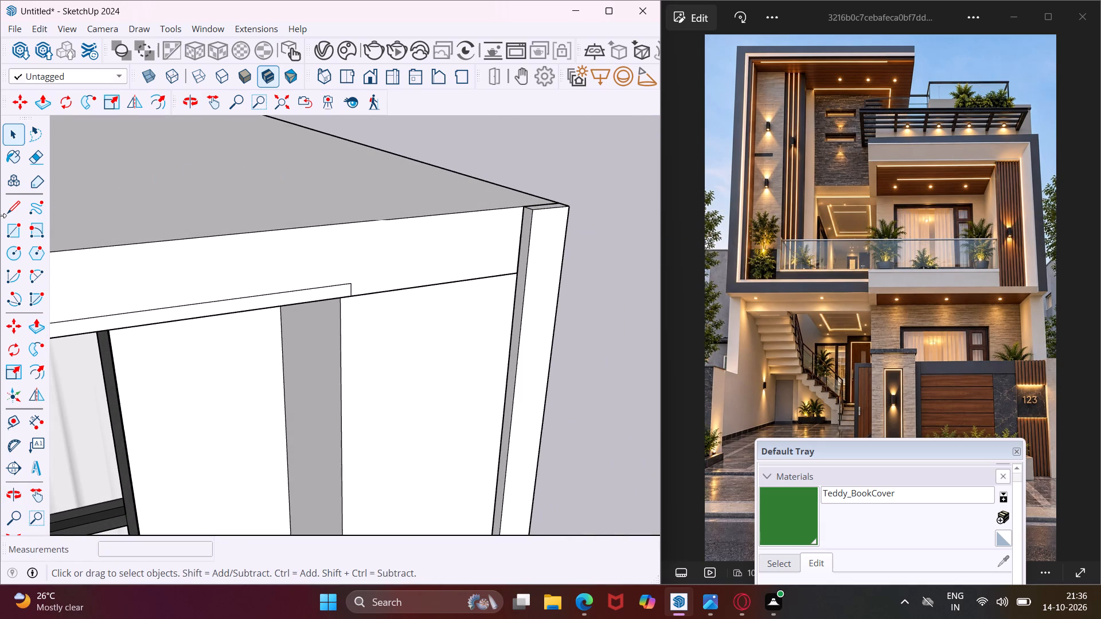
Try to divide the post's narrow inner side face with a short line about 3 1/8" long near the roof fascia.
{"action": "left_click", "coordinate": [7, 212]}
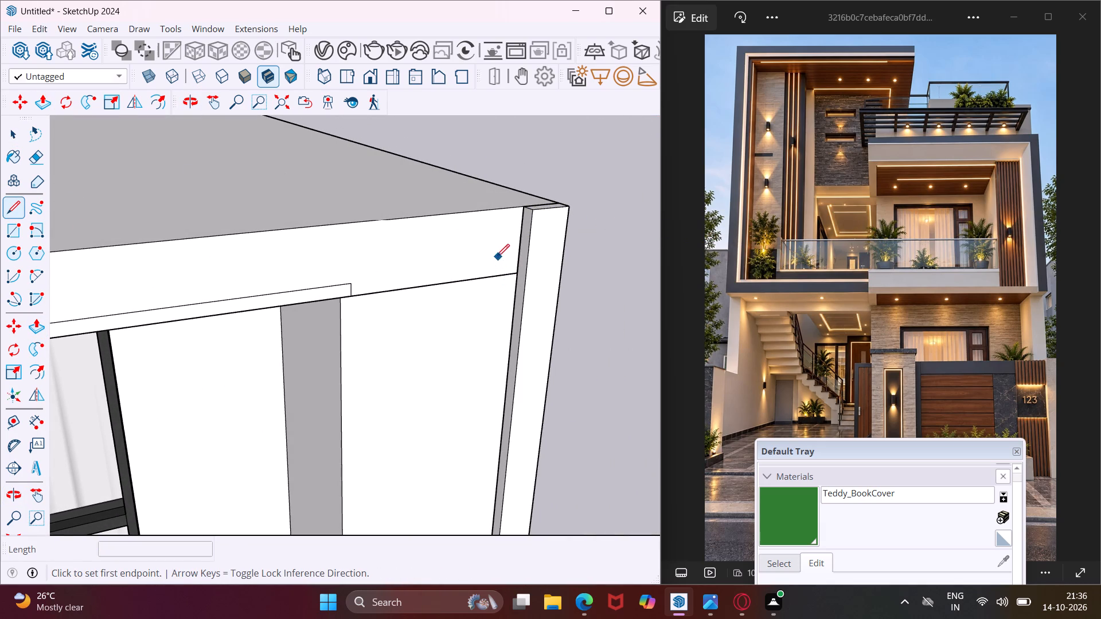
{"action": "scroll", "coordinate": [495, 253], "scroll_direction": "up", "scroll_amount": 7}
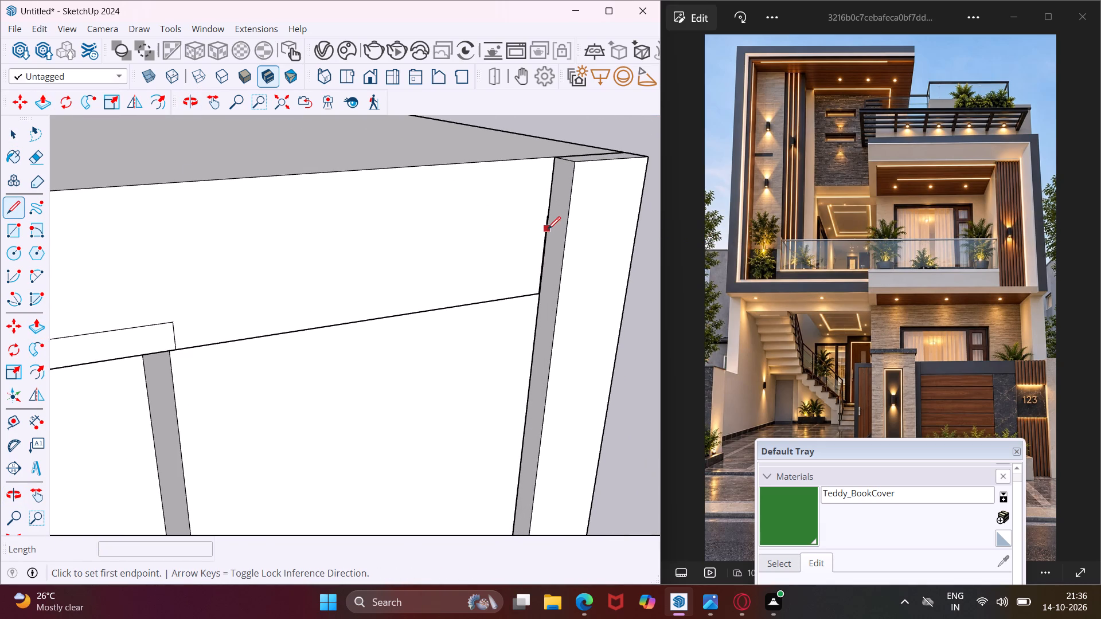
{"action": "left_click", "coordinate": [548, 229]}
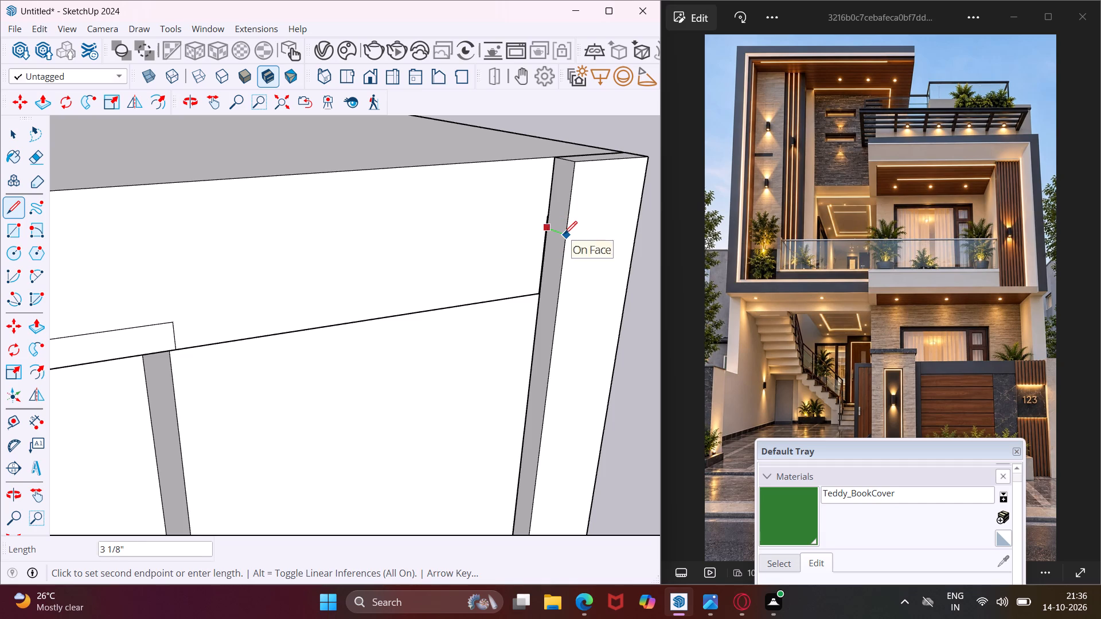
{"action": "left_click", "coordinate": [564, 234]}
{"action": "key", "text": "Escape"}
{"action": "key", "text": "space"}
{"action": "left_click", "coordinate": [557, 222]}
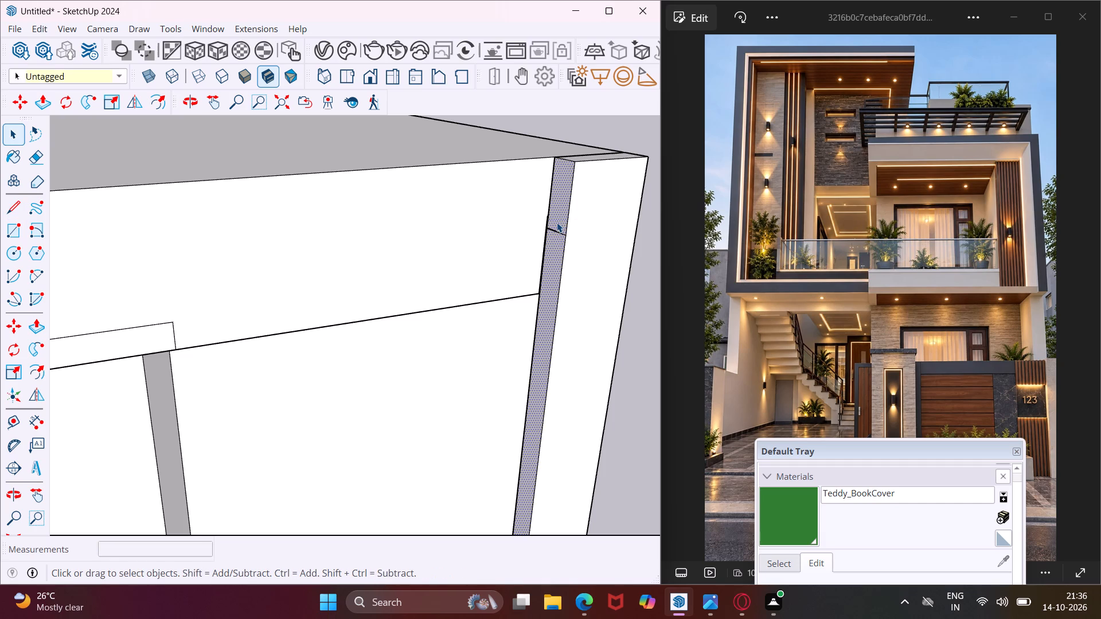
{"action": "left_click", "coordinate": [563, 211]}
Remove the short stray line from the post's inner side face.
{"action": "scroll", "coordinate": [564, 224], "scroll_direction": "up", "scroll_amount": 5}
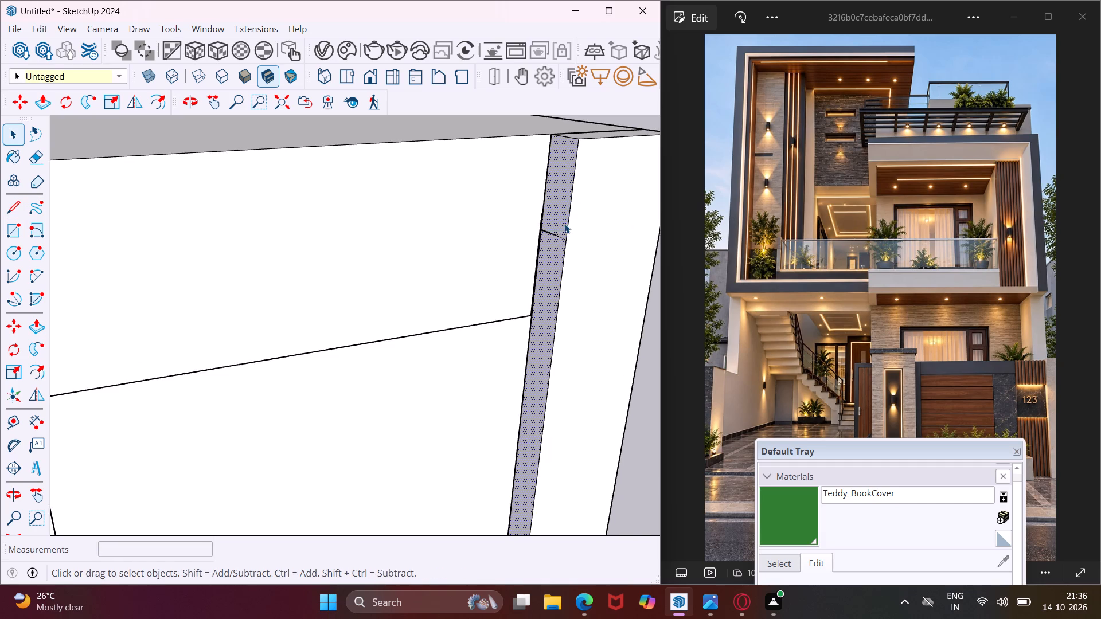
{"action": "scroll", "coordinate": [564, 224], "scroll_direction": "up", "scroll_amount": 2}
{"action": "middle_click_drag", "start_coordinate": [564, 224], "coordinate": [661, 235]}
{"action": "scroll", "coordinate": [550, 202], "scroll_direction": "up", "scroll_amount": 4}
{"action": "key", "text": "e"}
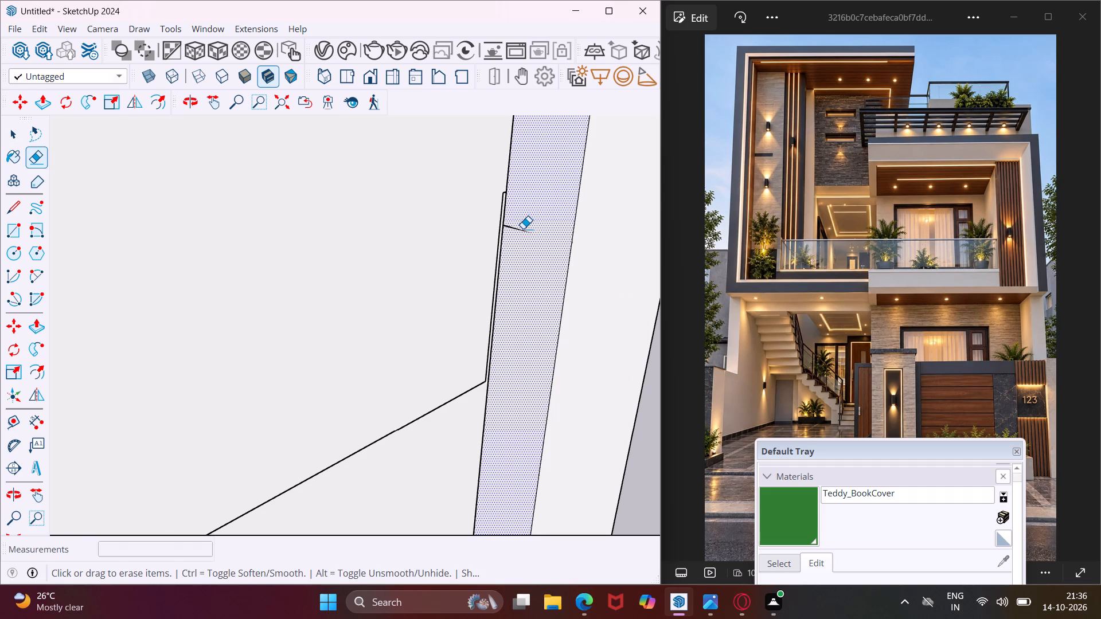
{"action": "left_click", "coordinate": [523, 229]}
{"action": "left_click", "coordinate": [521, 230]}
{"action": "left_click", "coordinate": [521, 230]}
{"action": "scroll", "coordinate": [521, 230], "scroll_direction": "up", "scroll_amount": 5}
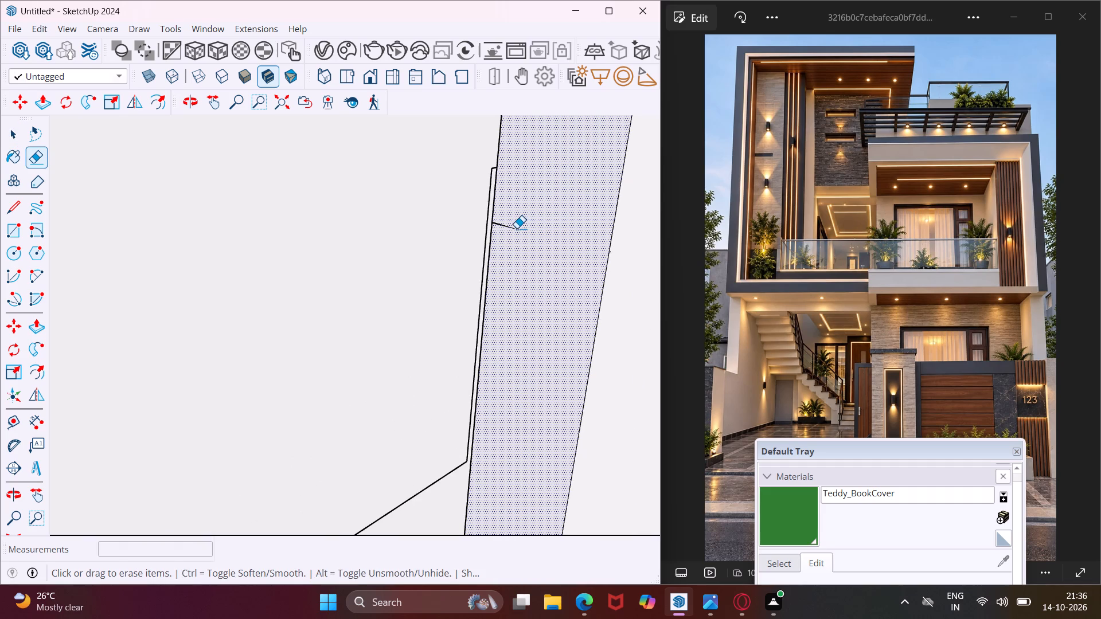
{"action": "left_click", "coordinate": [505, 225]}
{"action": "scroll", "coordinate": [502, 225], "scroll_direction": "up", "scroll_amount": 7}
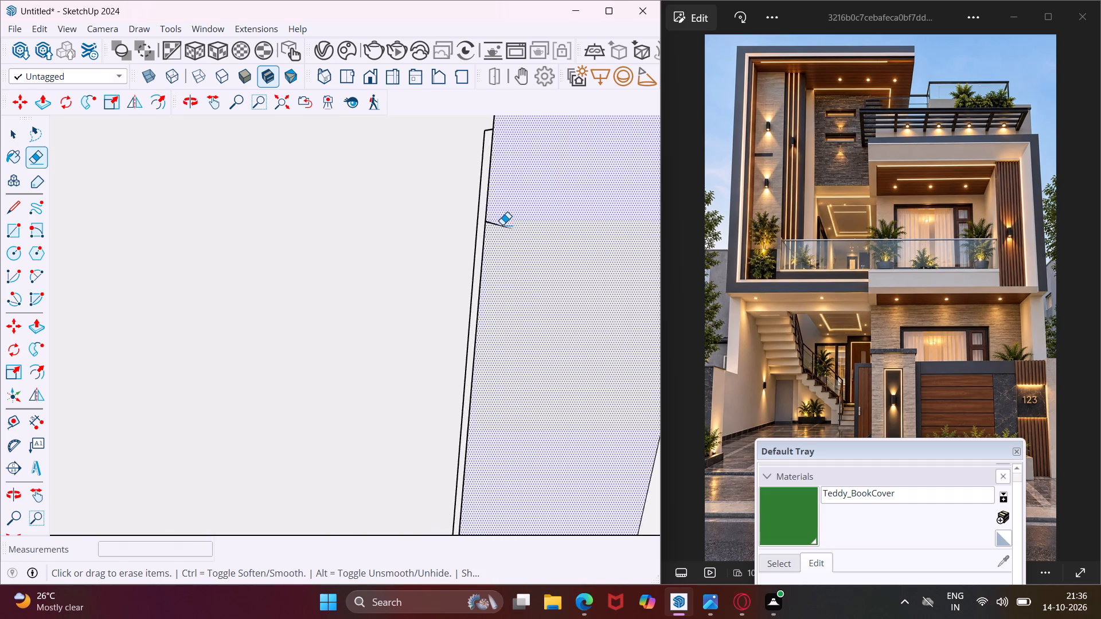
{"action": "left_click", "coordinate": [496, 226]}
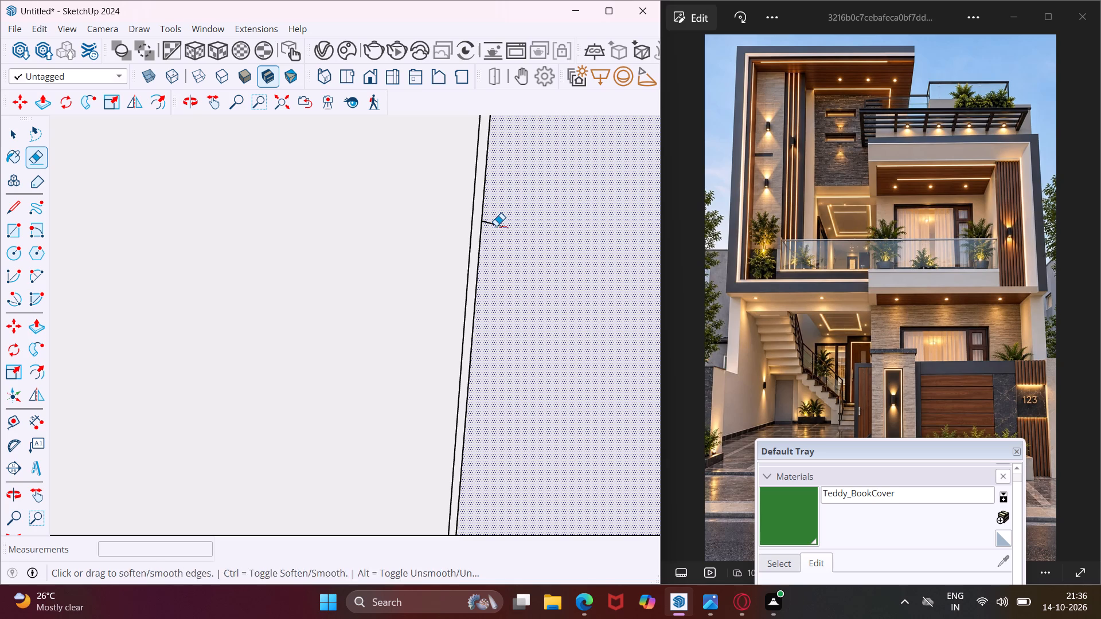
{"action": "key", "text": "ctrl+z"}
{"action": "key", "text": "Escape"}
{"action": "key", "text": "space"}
Extrude the underside of the roof fascia overhang beside the post downward 8 5/8", level with the adjoining lower underside.
{"action": "scroll", "coordinate": [492, 232], "scroll_direction": "down", "scroll_amount": 6}
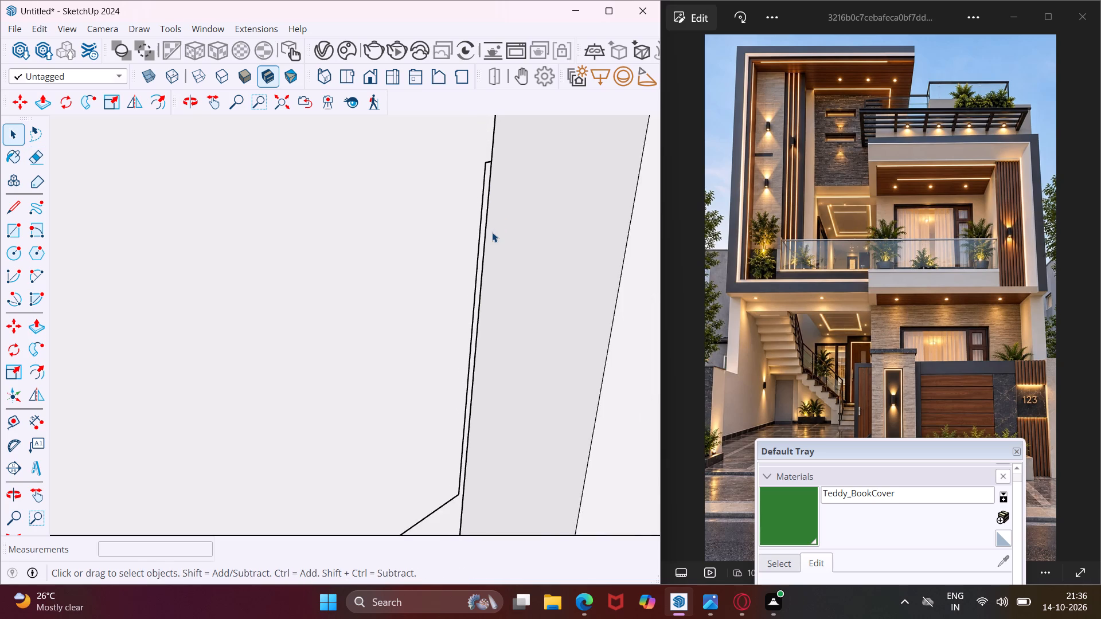
{"action": "scroll", "coordinate": [492, 232], "scroll_direction": "down", "scroll_amount": 3}
{"action": "middle_click_drag", "start_coordinate": [513, 228], "coordinate": [205, 177]}
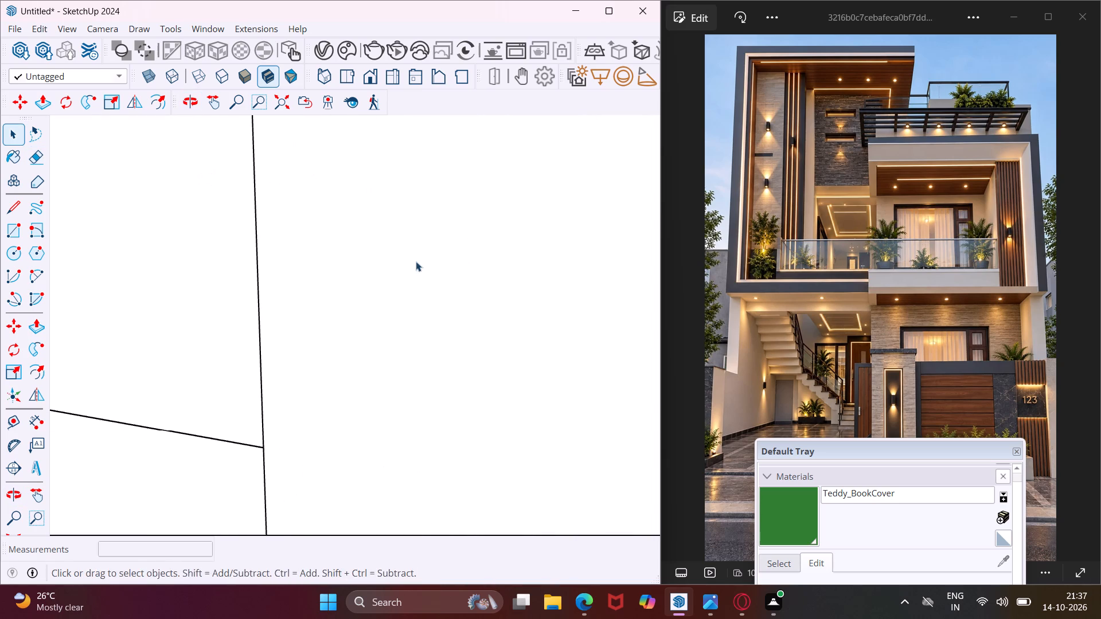
{"action": "middle_click_drag", "start_coordinate": [428, 273], "coordinate": [233, 200]}
{"action": "left_click", "coordinate": [450, 150]}
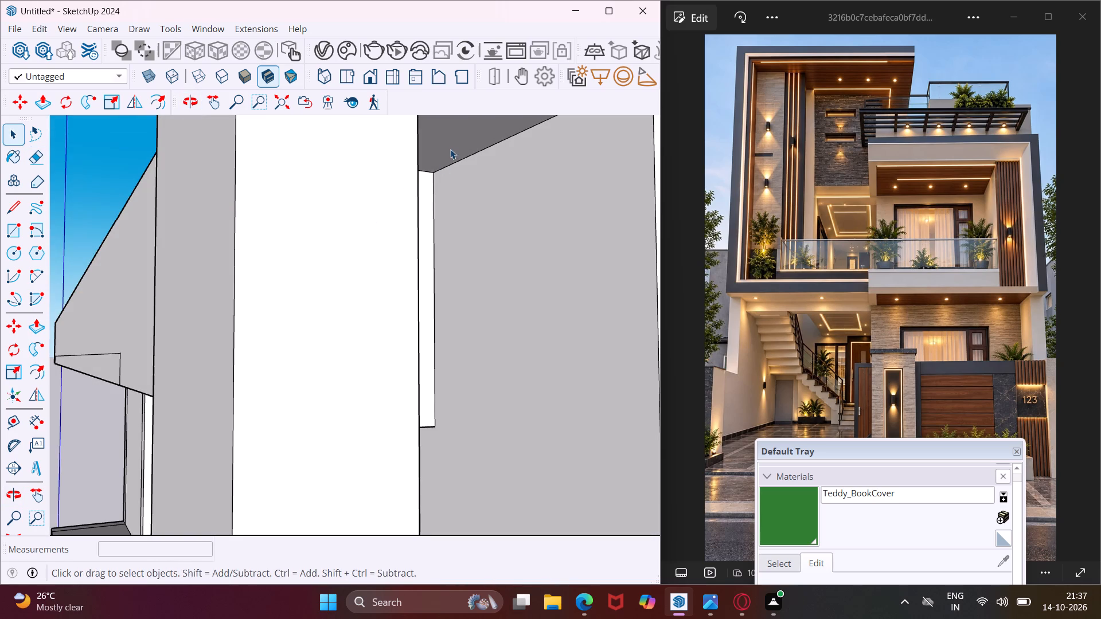
{"action": "key", "text": "p"}
{"action": "left_click", "coordinate": [450, 148]}
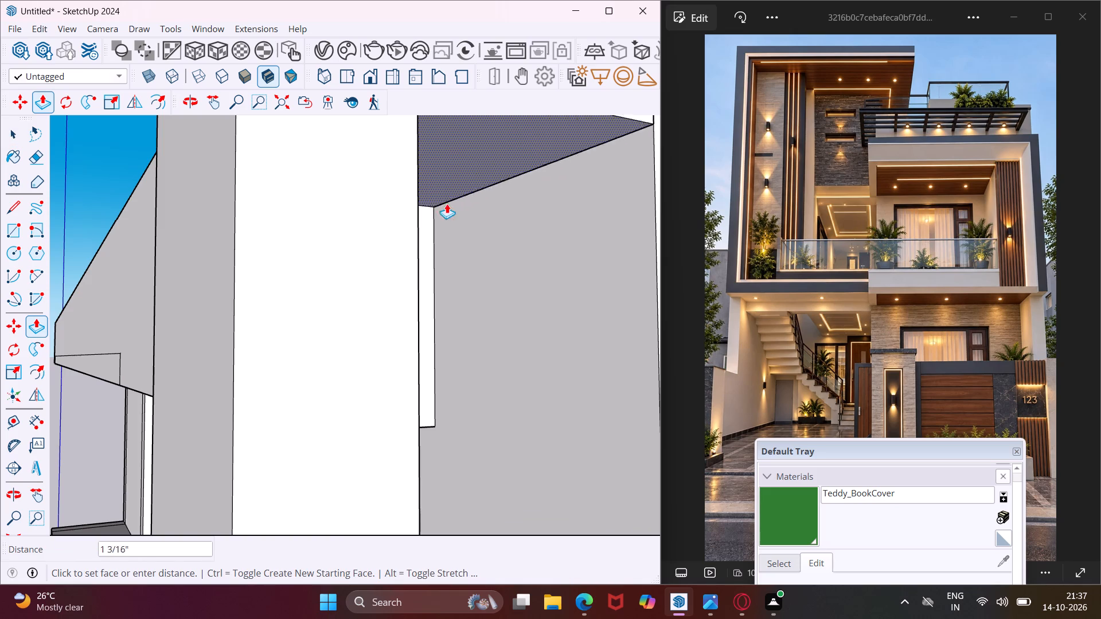
{"action": "middle_click_drag", "start_coordinate": [430, 428], "coordinate": [436, 355]}
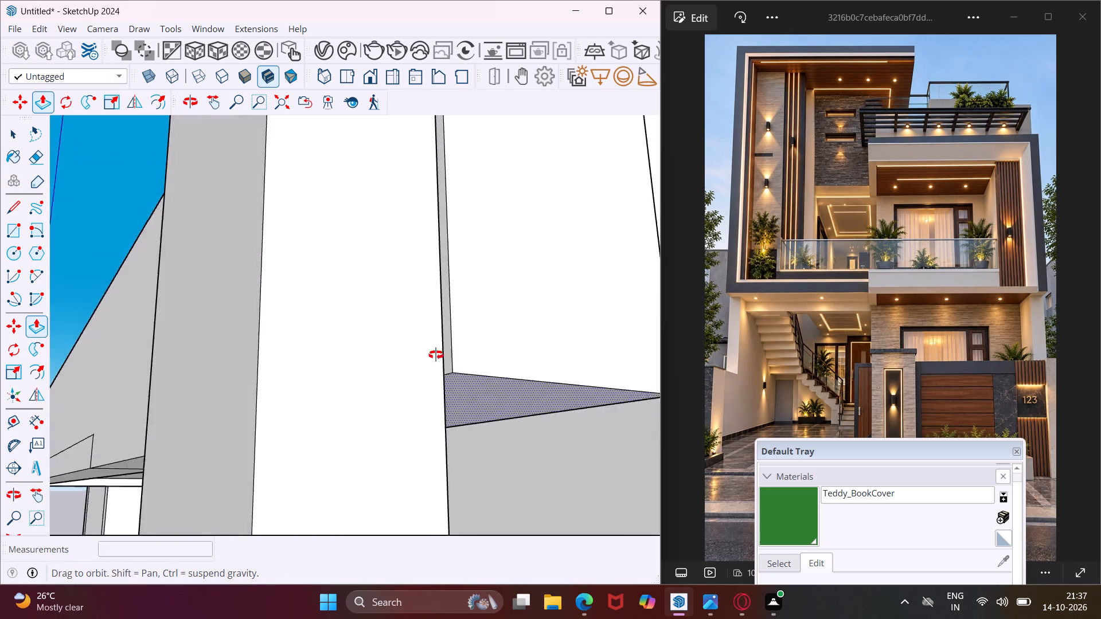
{"action": "middle_click_drag", "start_coordinate": [436, 355], "coordinate": [374, 293]}
{"action": "scroll", "coordinate": [402, 371], "scroll_direction": "down", "scroll_amount": 2}
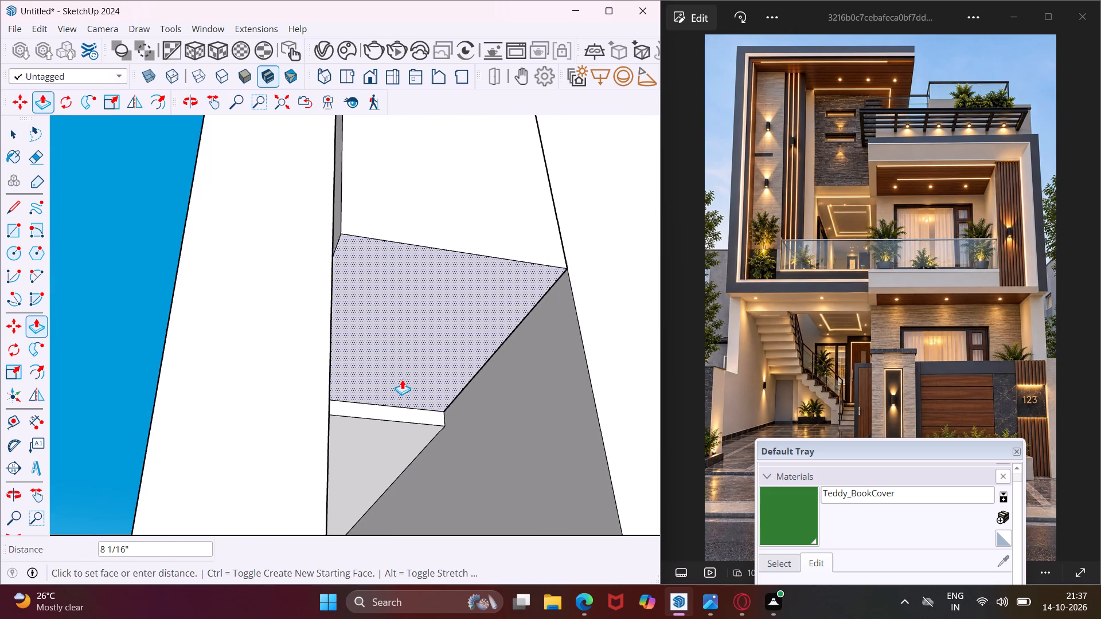
{"action": "middle_click_drag", "start_coordinate": [402, 379], "coordinate": [427, 326]}
{"action": "left_click", "coordinate": [400, 437]}
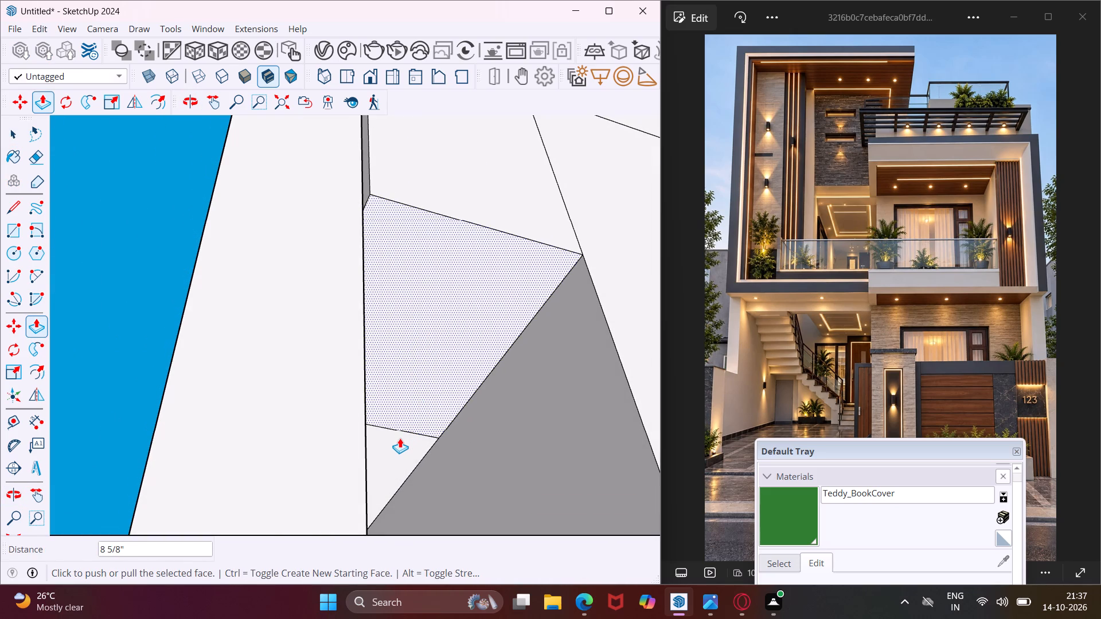
{"action": "key", "text": "Escape"}
{"action": "key", "text": "space"}
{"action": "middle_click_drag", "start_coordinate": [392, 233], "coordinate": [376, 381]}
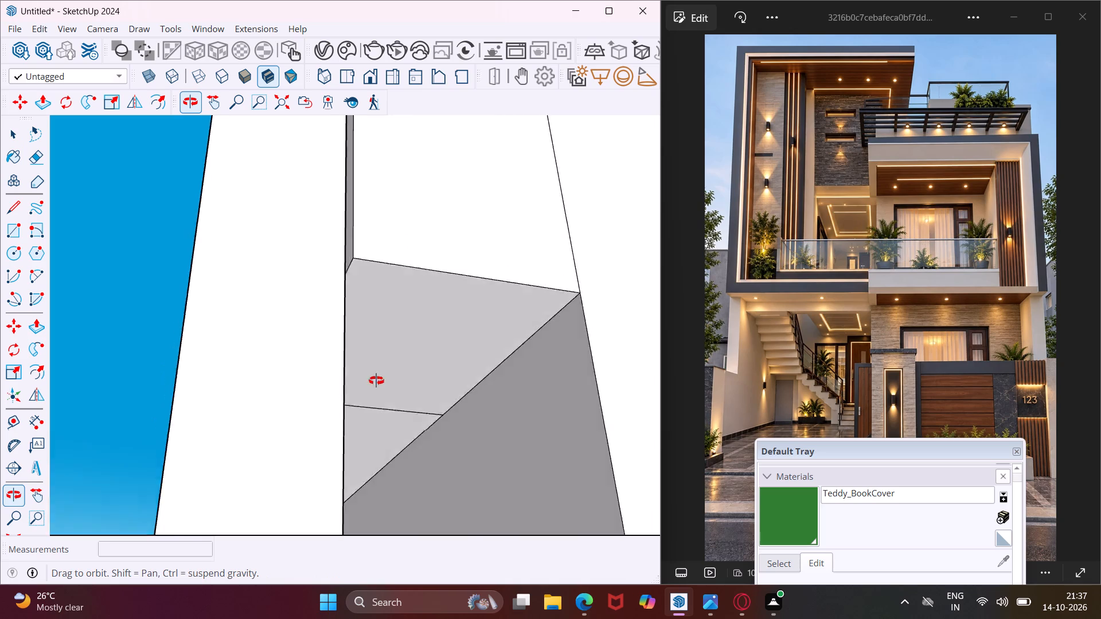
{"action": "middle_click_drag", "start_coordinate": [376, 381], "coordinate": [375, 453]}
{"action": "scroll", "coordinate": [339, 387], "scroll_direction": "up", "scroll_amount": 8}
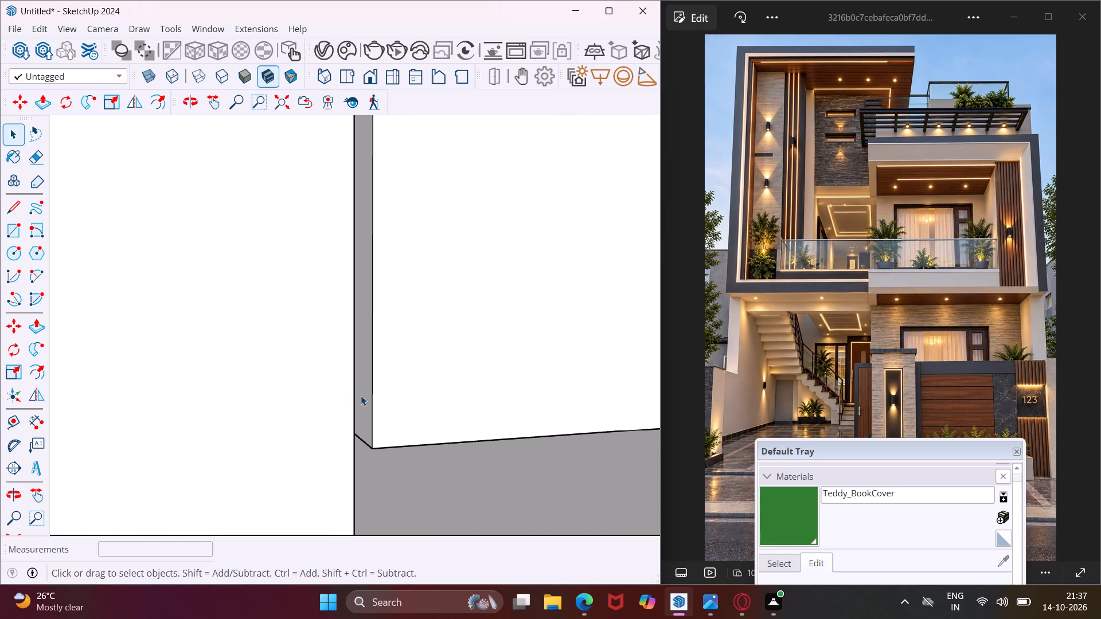
Push/Pull the narrow fascia face beside the corner post by 3/16", flush with the adjoining surface.
{"action": "left_click", "coordinate": [366, 397]}
{"action": "key", "text": "p"}
{"action": "left_click", "coordinate": [366, 397]}
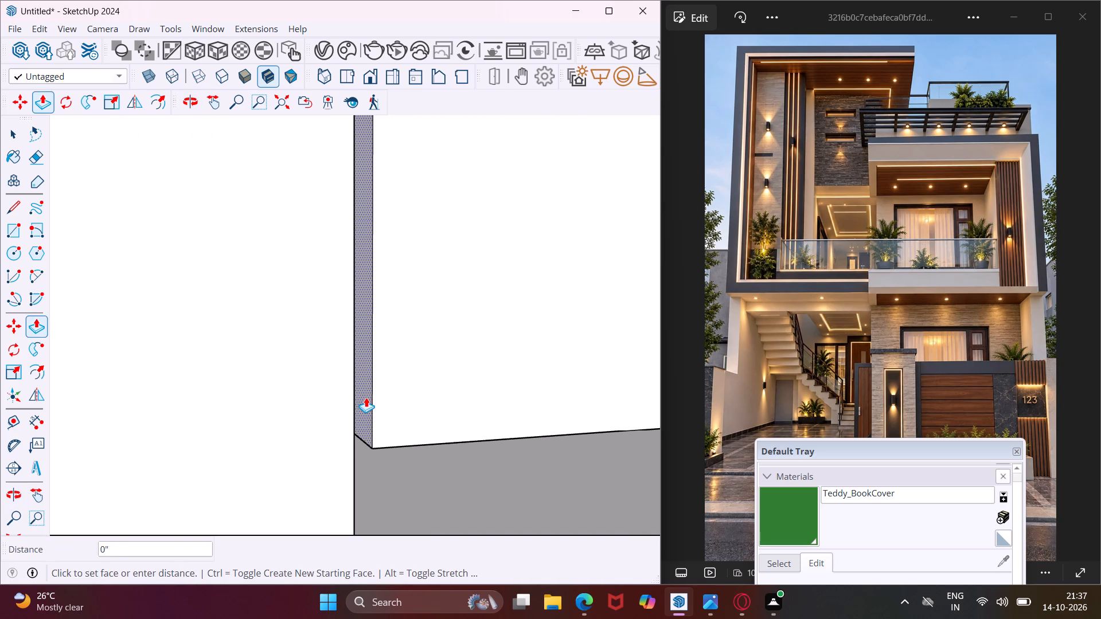
{"action": "left_click", "coordinate": [349, 412]}
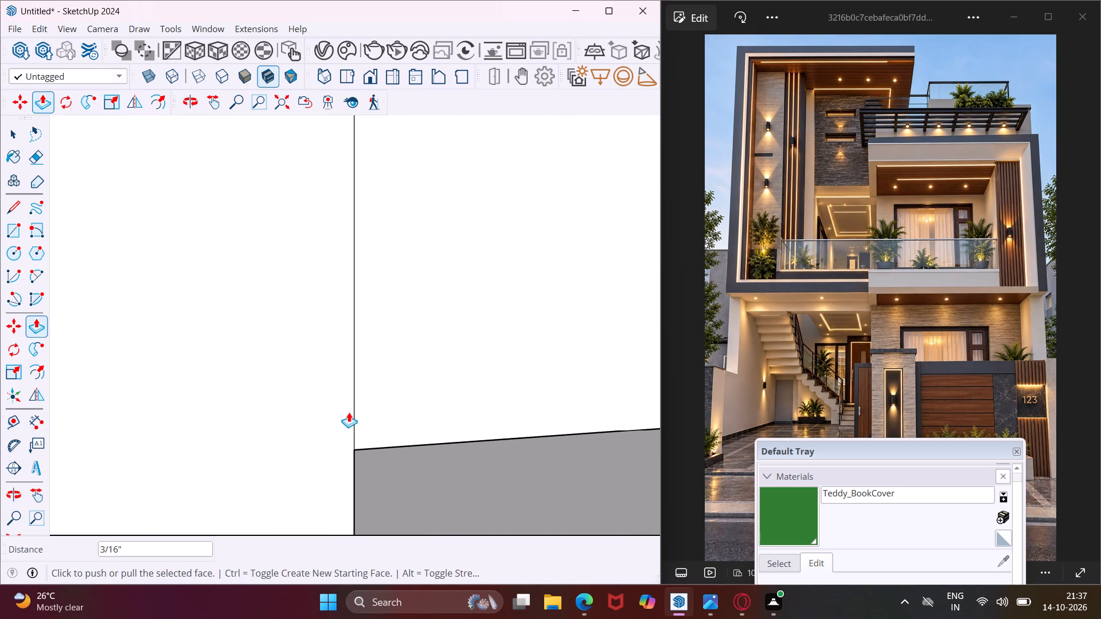
{"action": "middle_click_drag", "start_coordinate": [349, 412], "coordinate": [454, 432]}
{"action": "scroll", "coordinate": [446, 414], "scroll_direction": "down", "scroll_amount": 15}
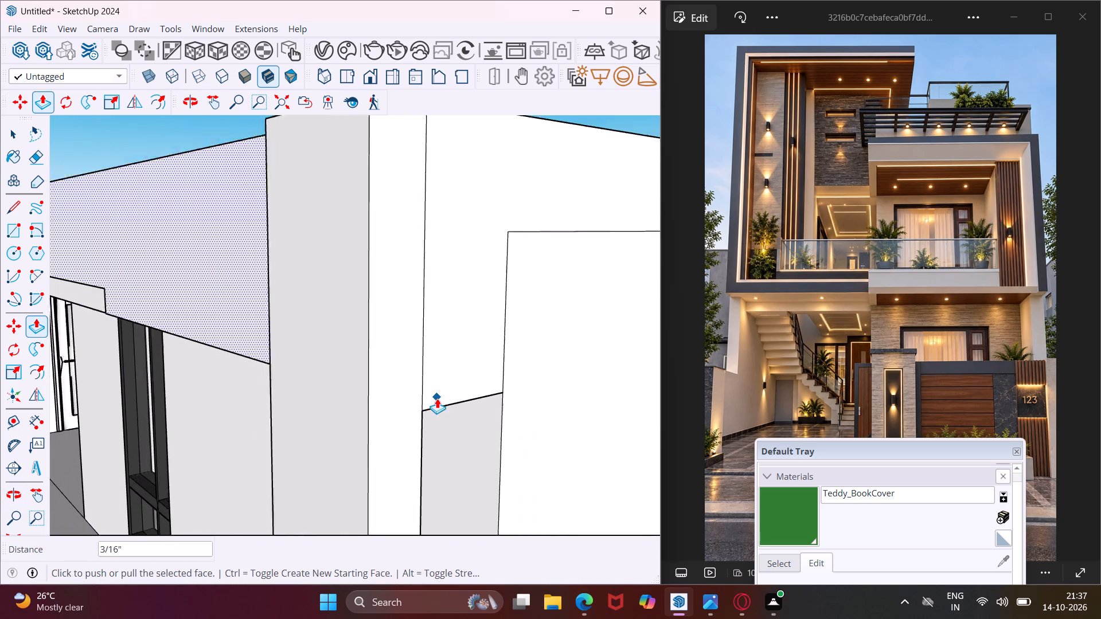
{"action": "scroll", "coordinate": [437, 398], "scroll_direction": "down", "scroll_amount": 11}
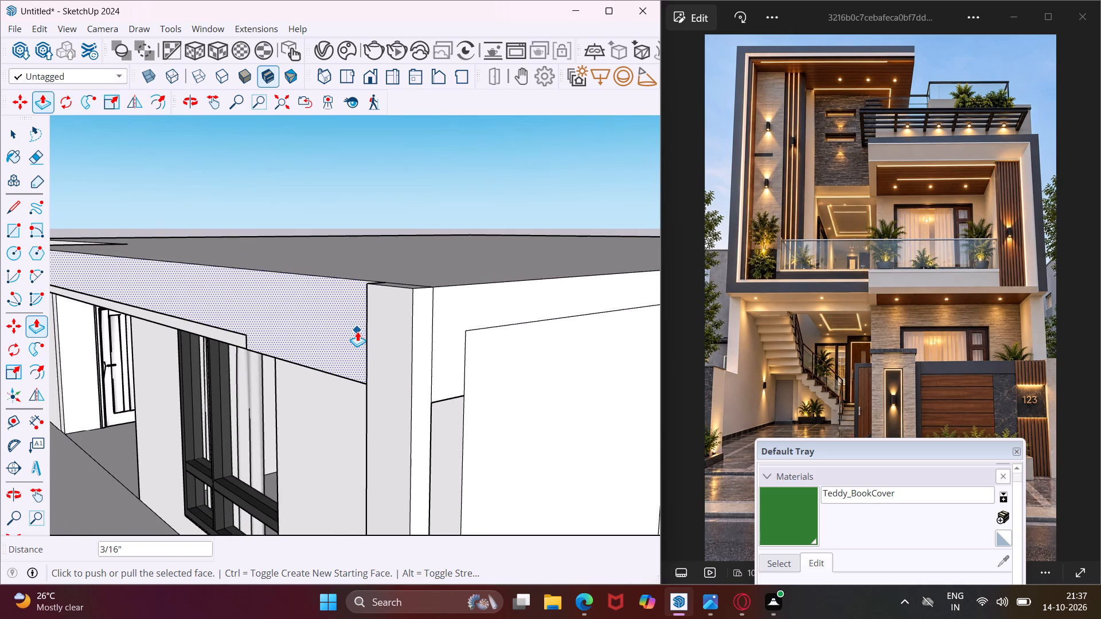
{"action": "key", "text": "Escape"}
{"action": "key", "text": "space"}
Push/Pull the thin strip along the fascia's lower edge above the window, level with the main fascia face.
{"action": "scroll", "coordinate": [228, 330], "scroll_direction": "up", "scroll_amount": 8}
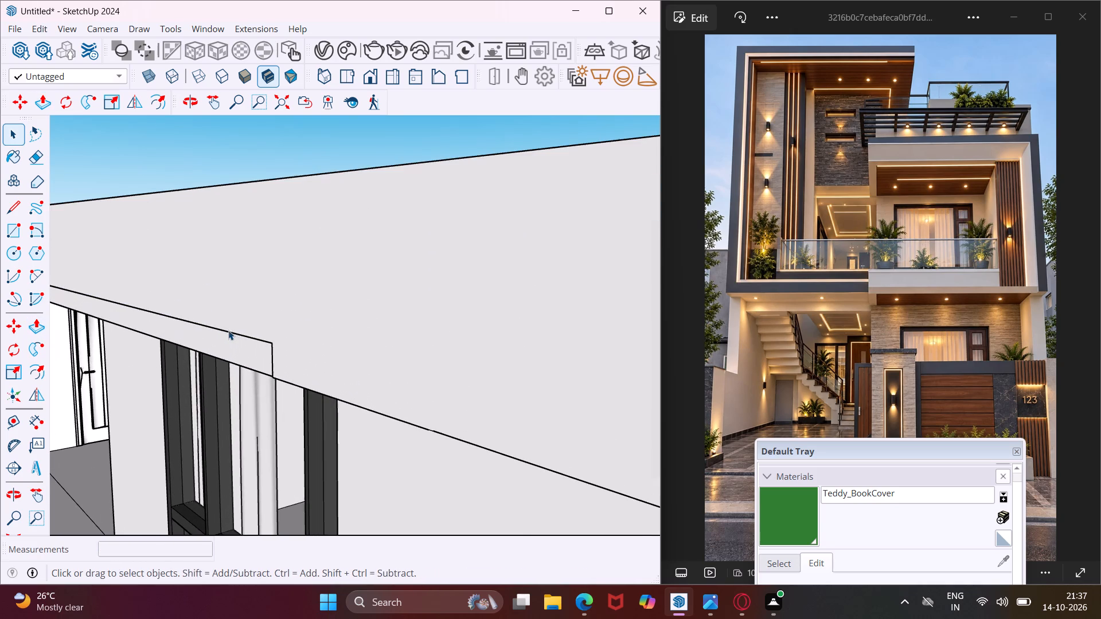
{"action": "left_click", "coordinate": [241, 346]}
{"action": "key", "text": "p"}
{"action": "left_click", "coordinate": [241, 346]}
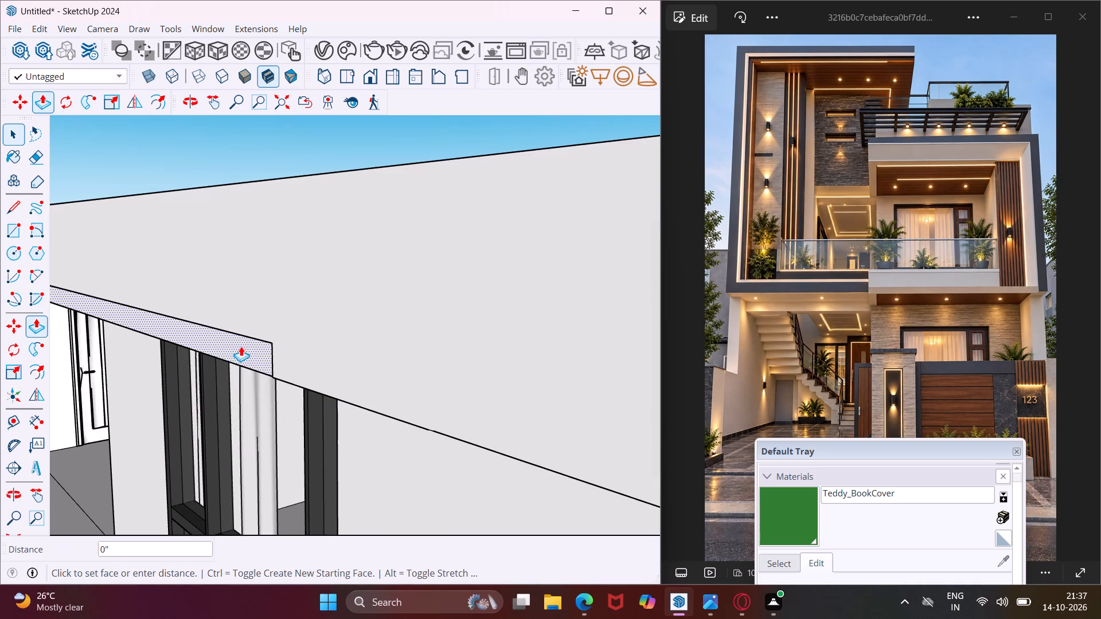
{"action": "left_click", "coordinate": [257, 310]}
{"action": "key", "text": "Escape"}
{"action": "key", "text": "space"}
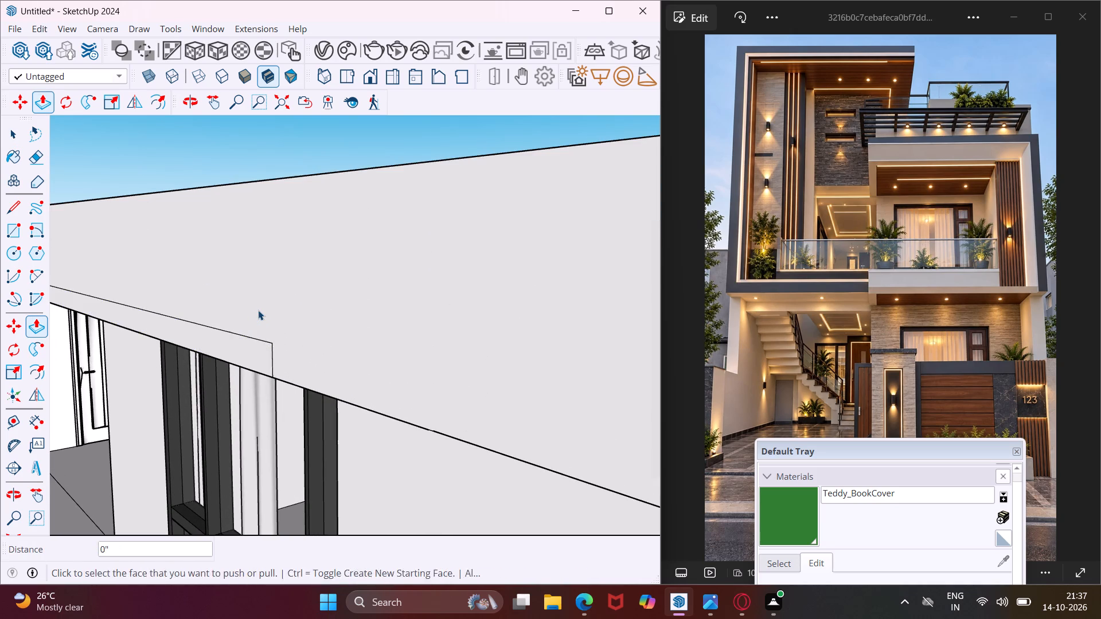
Extrude the corner post's top face upward 3 5/16" above the roof.
{"action": "scroll", "coordinate": [258, 310], "scroll_direction": "down", "scroll_amount": 10}
{"action": "middle_click_drag", "start_coordinate": [348, 348], "coordinate": [416, 368]}
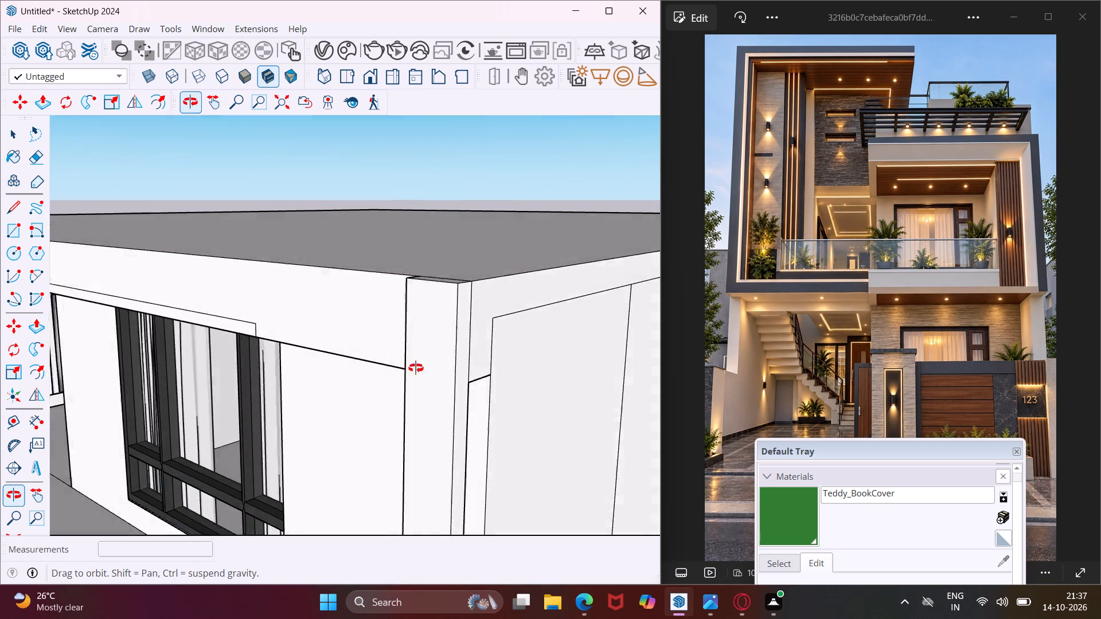
{"action": "middle_click_drag", "start_coordinate": [416, 368], "coordinate": [832, 512]}
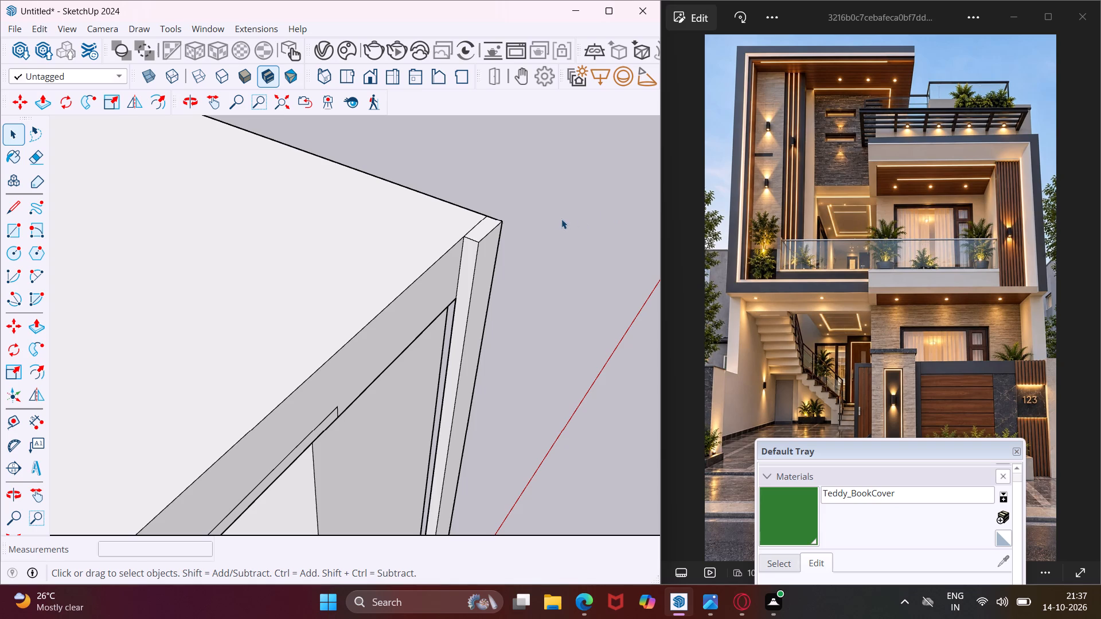
{"action": "scroll", "coordinate": [456, 231], "scroll_direction": "up", "scroll_amount": 4}
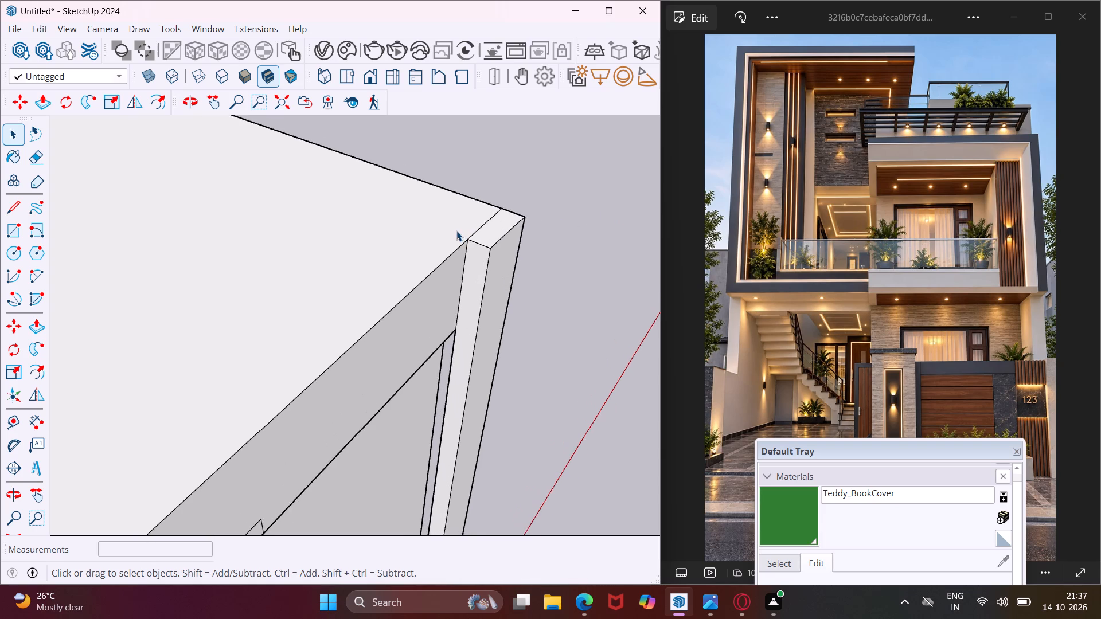
{"action": "scroll", "coordinate": [456, 231], "scroll_direction": "up", "scroll_amount": 12}
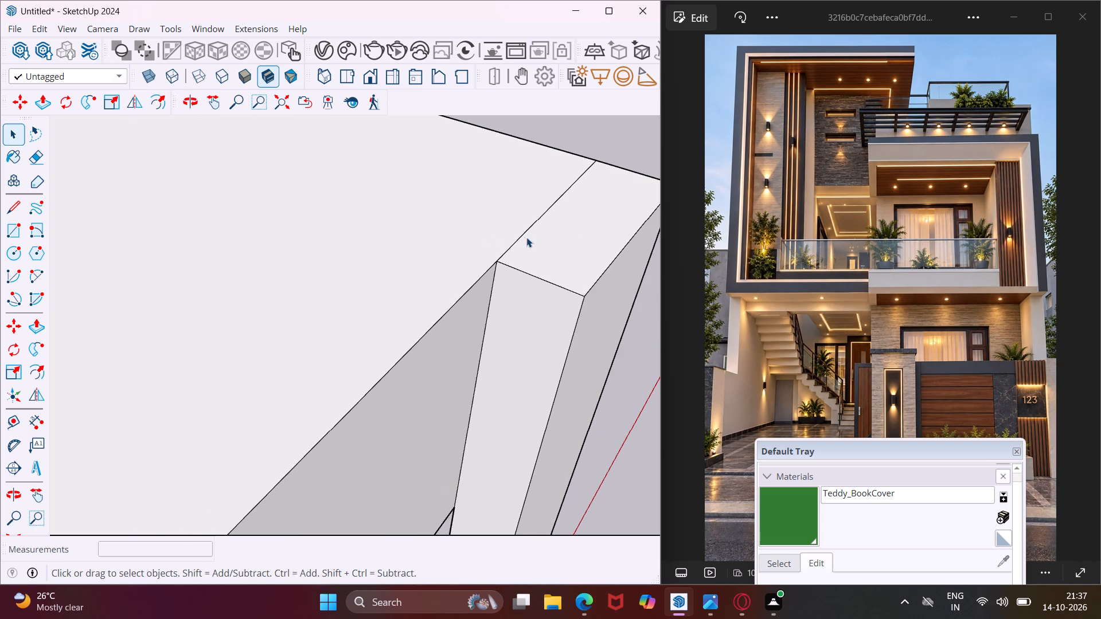
{"action": "left_click", "coordinate": [535, 240]}
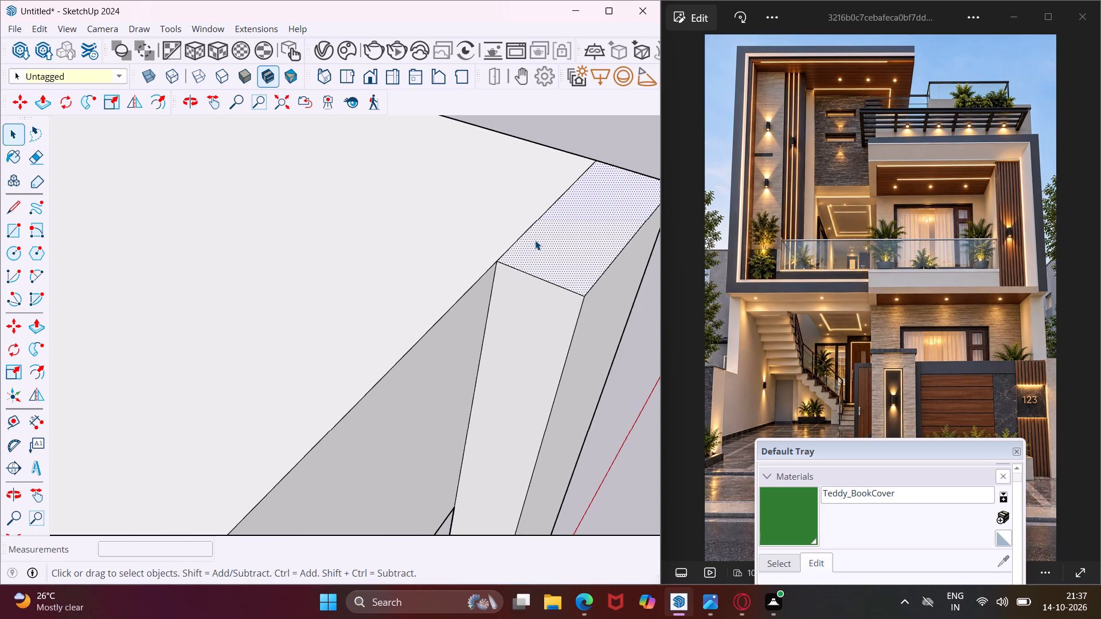
{"action": "key", "text": "p"}
{"action": "left_click", "coordinate": [535, 240]}
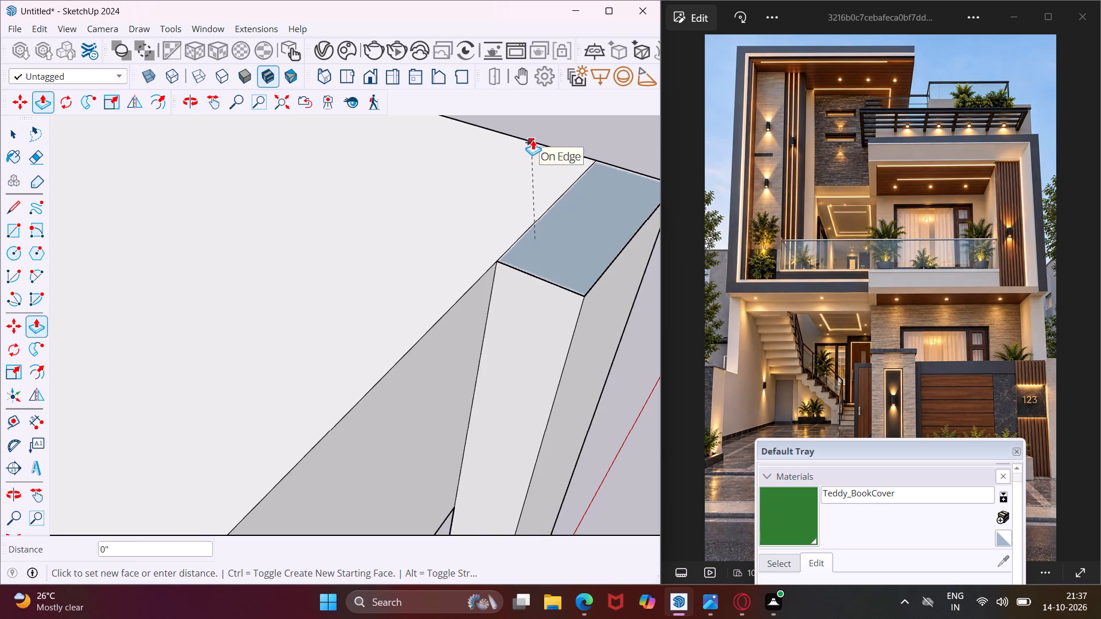
{"action": "left_click", "coordinate": [546, 153]}
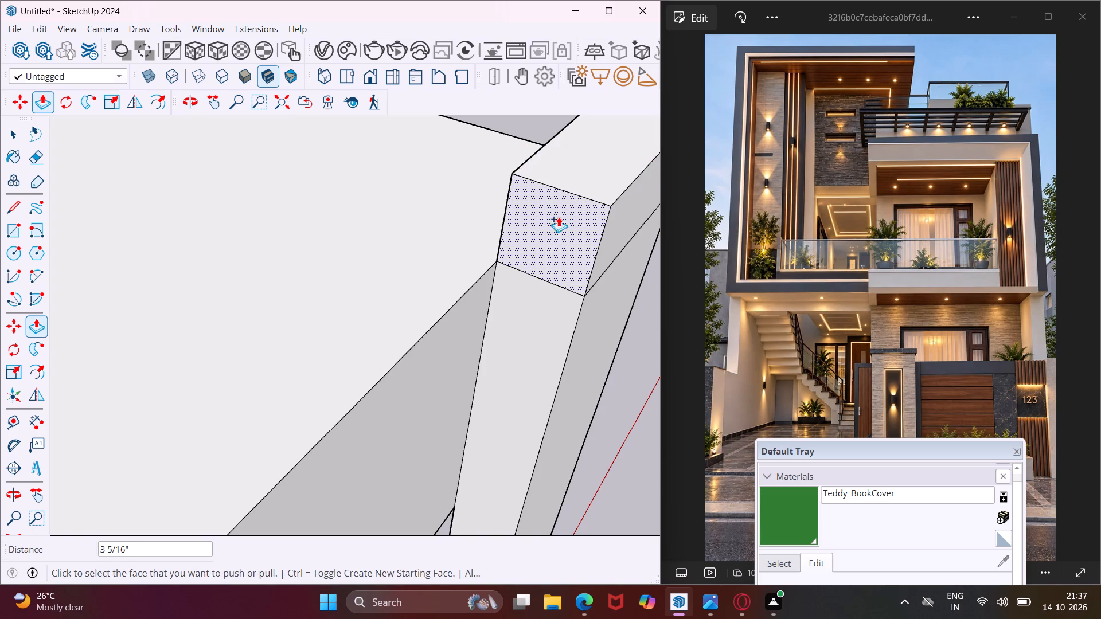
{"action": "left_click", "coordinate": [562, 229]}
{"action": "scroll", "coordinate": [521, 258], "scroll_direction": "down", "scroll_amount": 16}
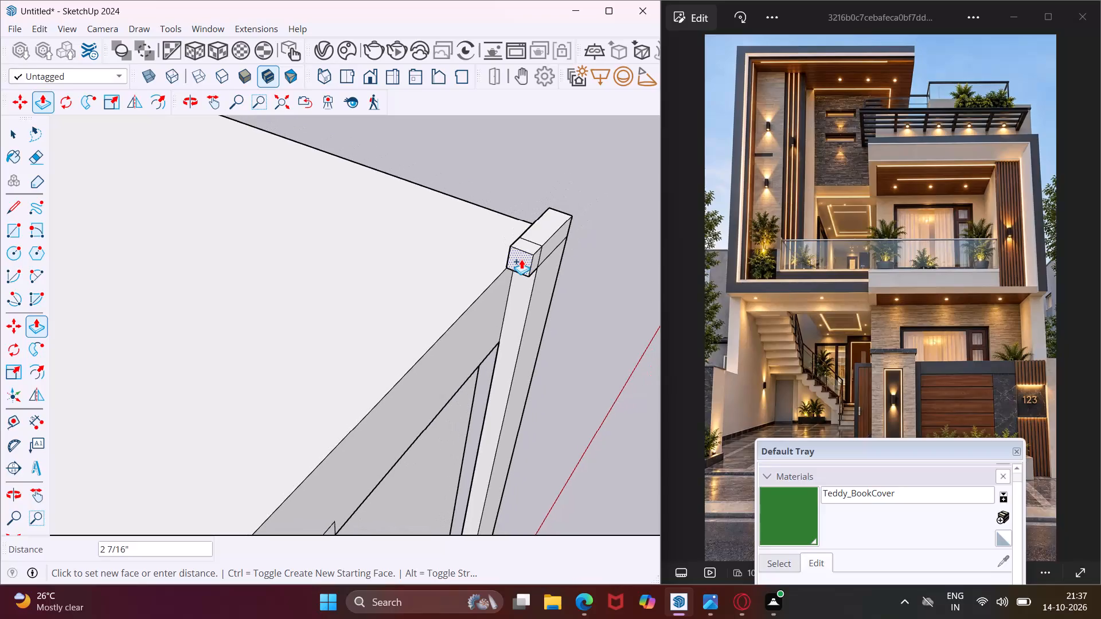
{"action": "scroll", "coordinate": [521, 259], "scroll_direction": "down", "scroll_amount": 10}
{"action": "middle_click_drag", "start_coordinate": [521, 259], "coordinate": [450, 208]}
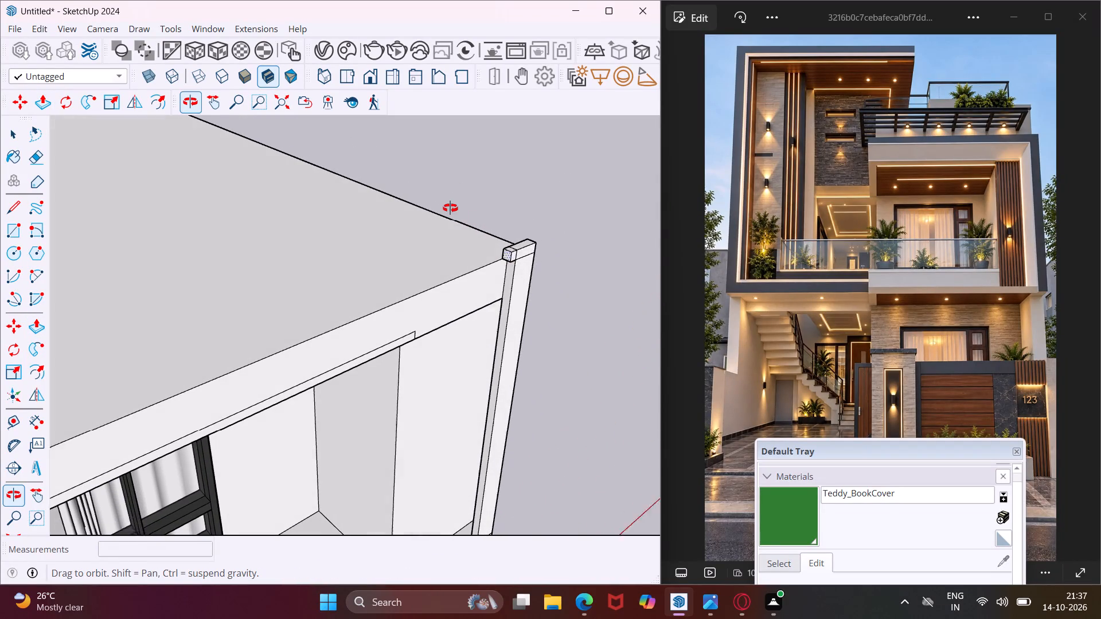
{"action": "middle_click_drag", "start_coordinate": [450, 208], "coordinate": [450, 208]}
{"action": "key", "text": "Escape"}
Extrude the raised top face of the corner post upward a further 2 7/16".
{"action": "scroll", "coordinate": [532, 237], "scroll_direction": "up", "scroll_amount": 8}
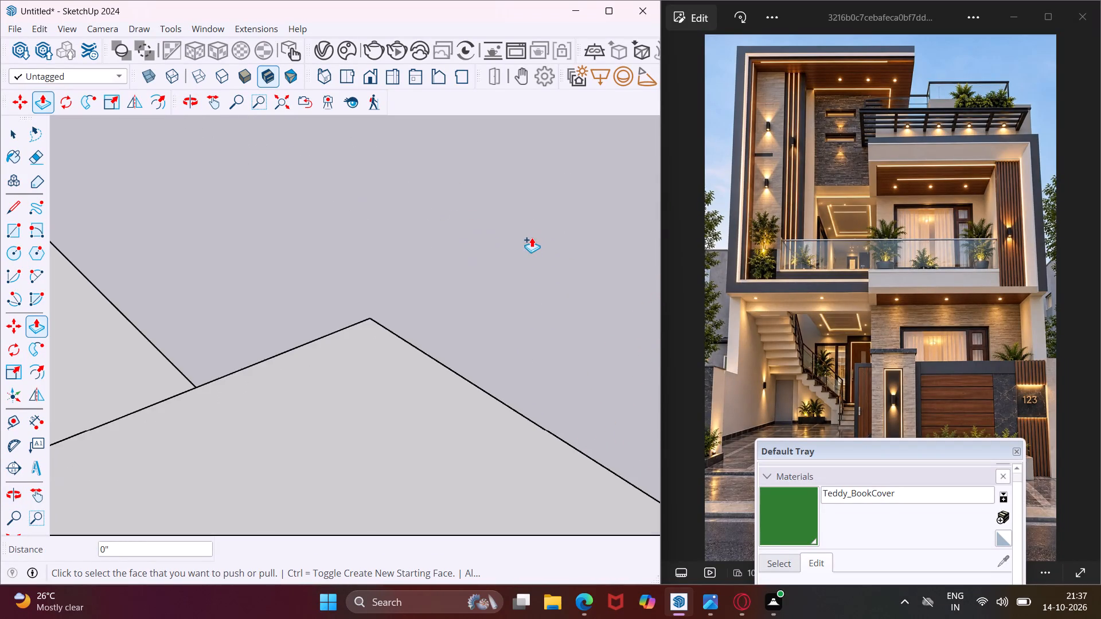
{"action": "scroll", "coordinate": [517, 254], "scroll_direction": "down", "scroll_amount": 3}
{"action": "left_click", "coordinate": [493, 272]}
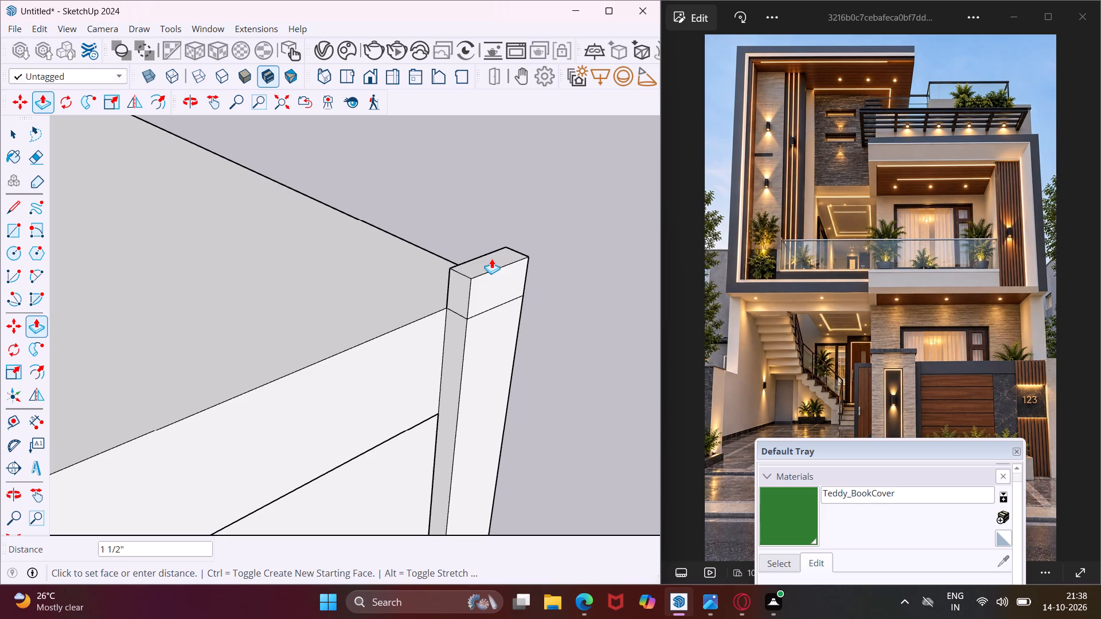
{"action": "left_click", "coordinate": [491, 250]}
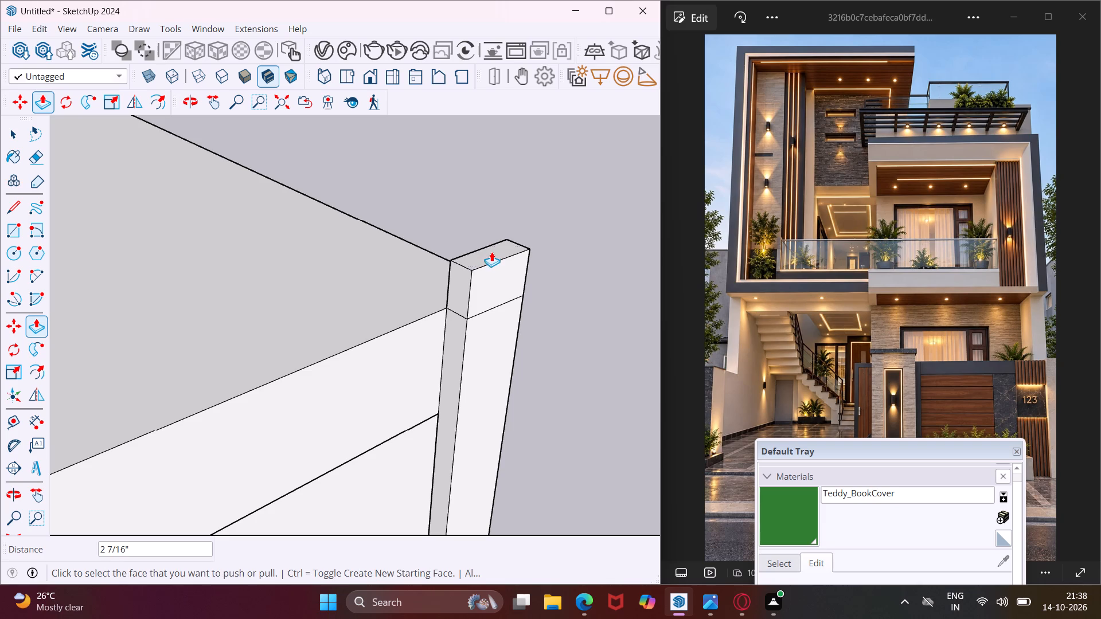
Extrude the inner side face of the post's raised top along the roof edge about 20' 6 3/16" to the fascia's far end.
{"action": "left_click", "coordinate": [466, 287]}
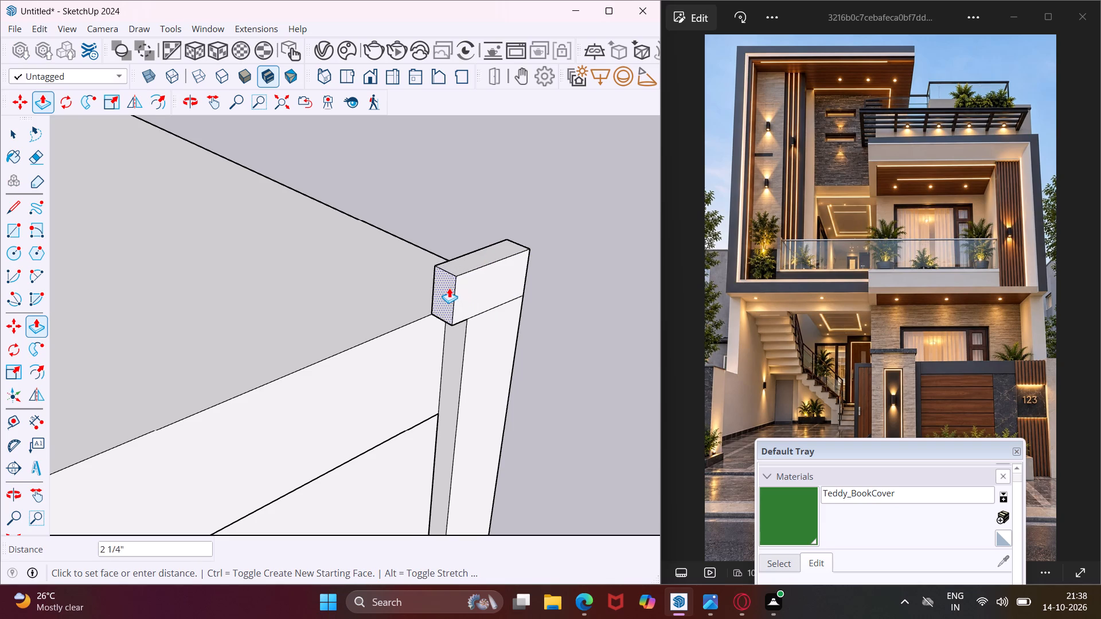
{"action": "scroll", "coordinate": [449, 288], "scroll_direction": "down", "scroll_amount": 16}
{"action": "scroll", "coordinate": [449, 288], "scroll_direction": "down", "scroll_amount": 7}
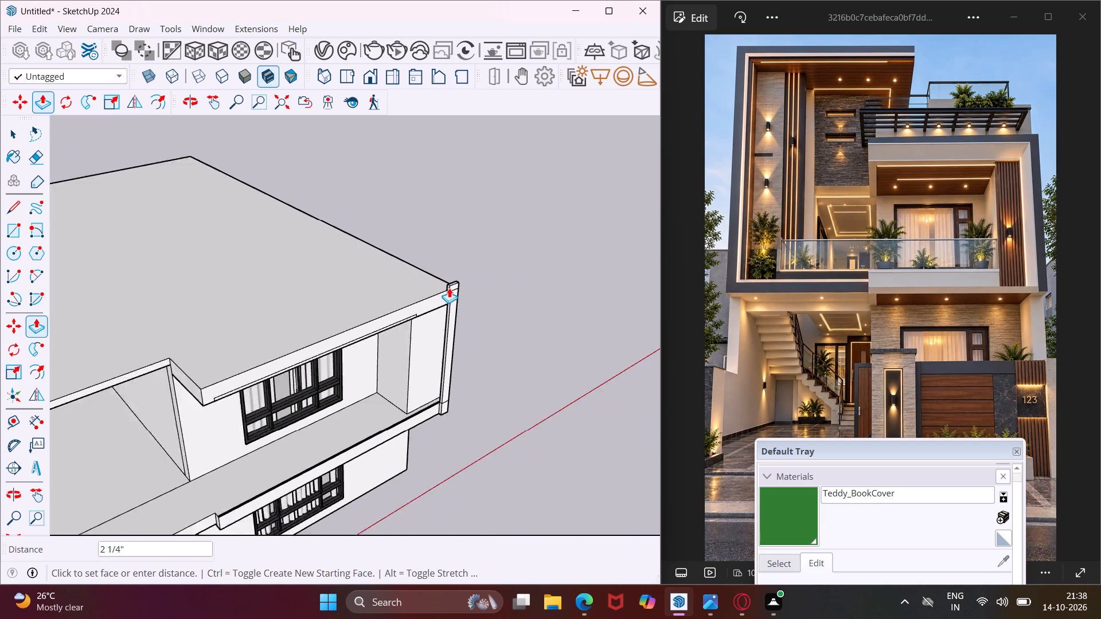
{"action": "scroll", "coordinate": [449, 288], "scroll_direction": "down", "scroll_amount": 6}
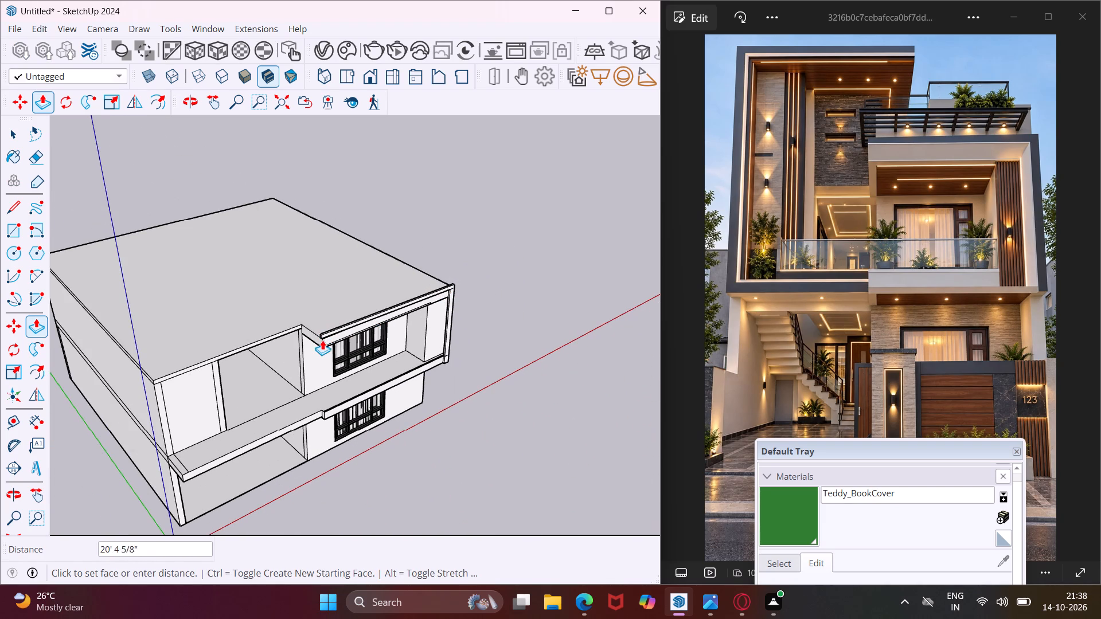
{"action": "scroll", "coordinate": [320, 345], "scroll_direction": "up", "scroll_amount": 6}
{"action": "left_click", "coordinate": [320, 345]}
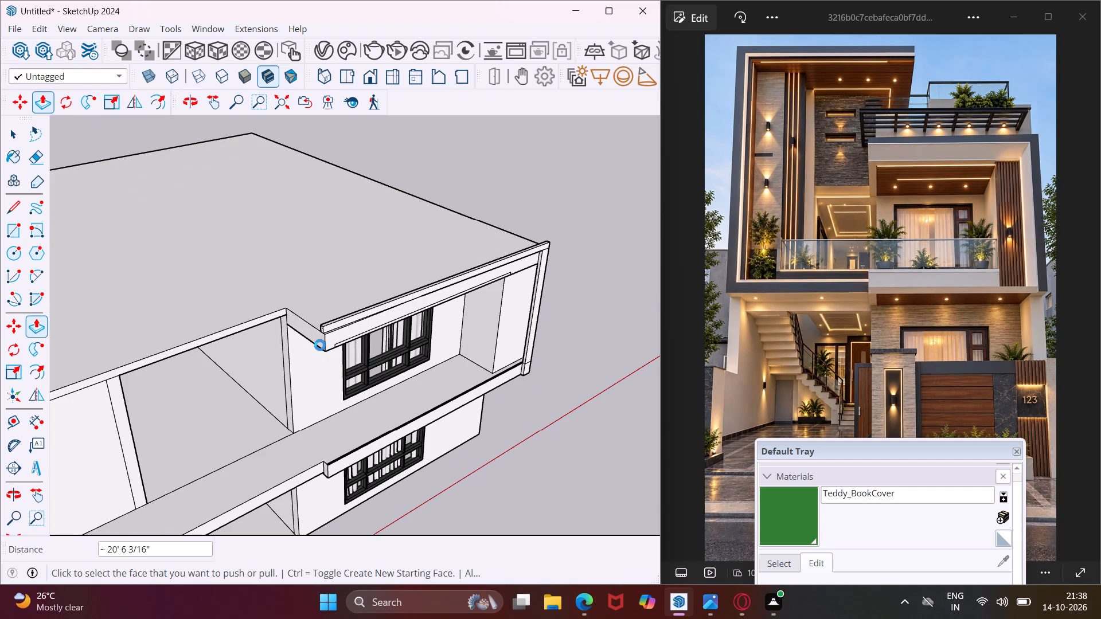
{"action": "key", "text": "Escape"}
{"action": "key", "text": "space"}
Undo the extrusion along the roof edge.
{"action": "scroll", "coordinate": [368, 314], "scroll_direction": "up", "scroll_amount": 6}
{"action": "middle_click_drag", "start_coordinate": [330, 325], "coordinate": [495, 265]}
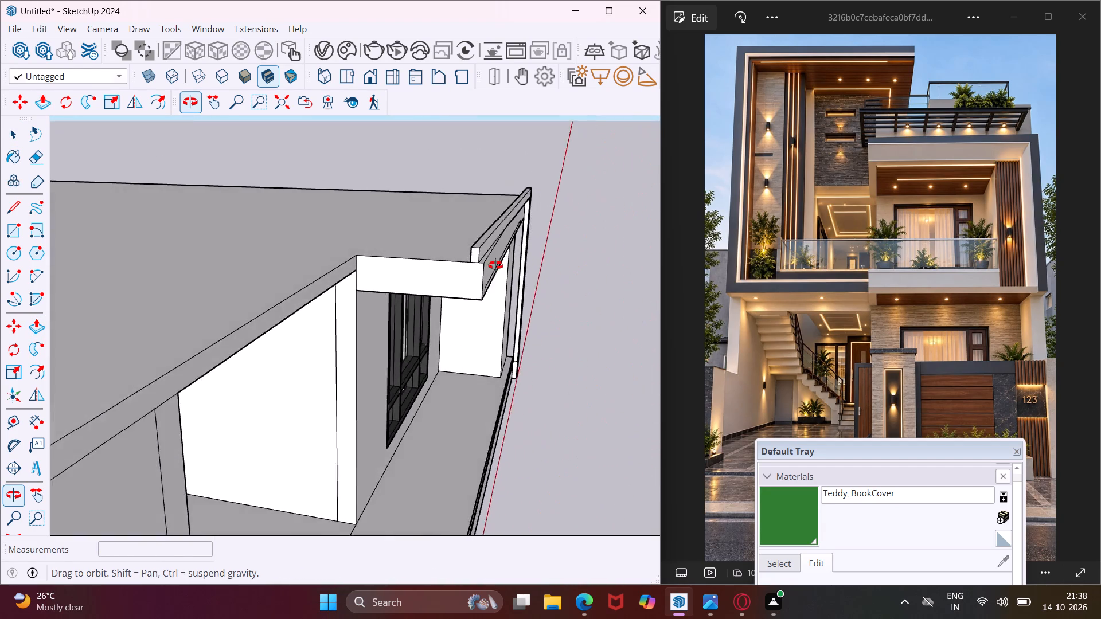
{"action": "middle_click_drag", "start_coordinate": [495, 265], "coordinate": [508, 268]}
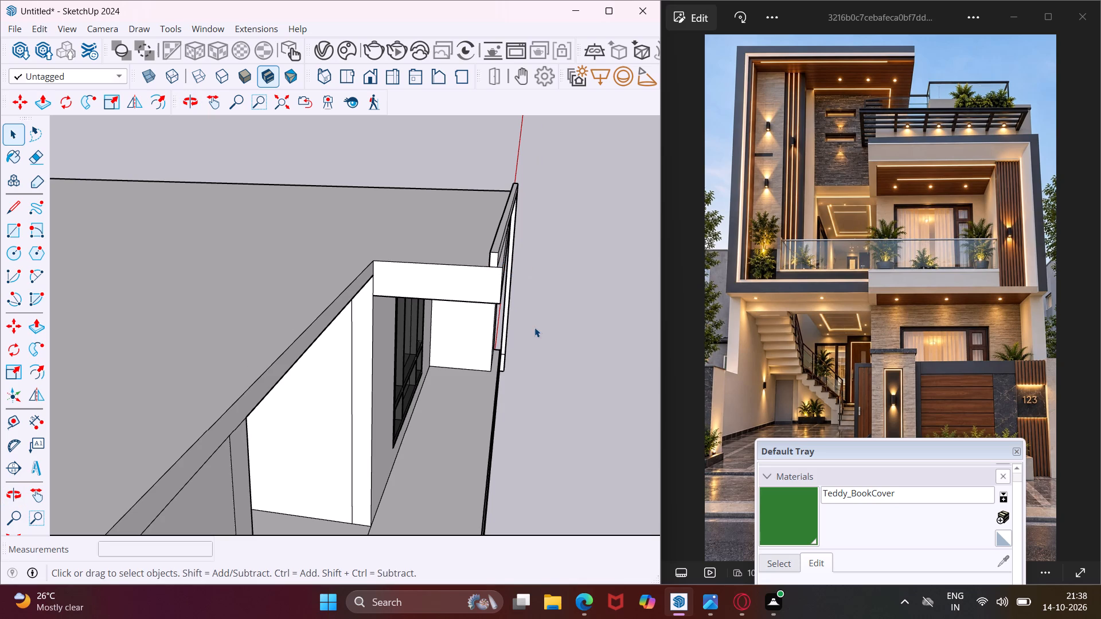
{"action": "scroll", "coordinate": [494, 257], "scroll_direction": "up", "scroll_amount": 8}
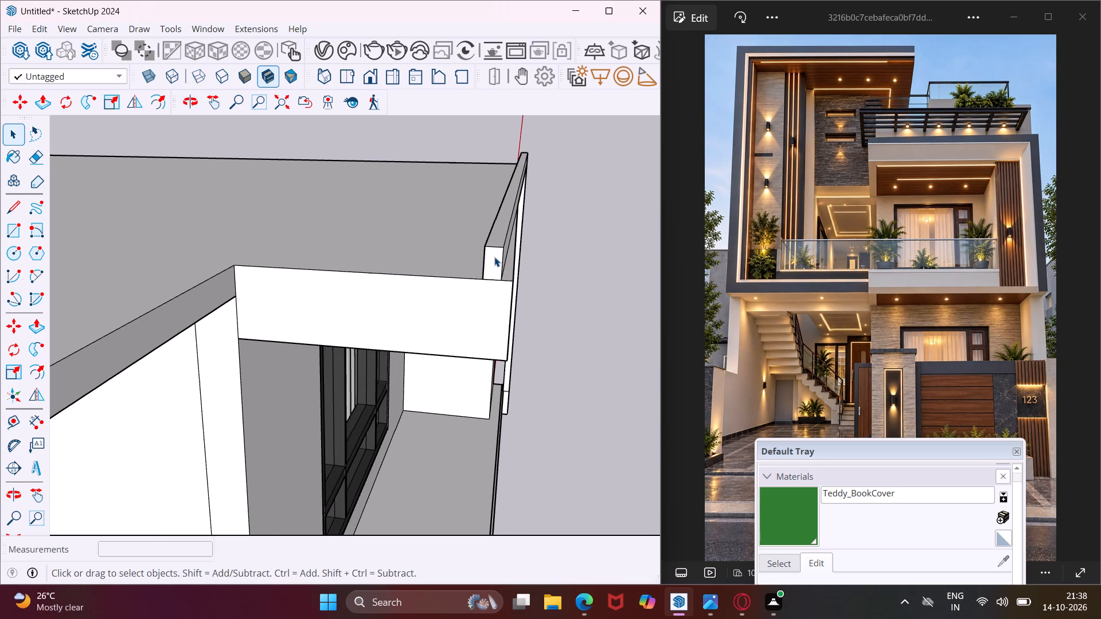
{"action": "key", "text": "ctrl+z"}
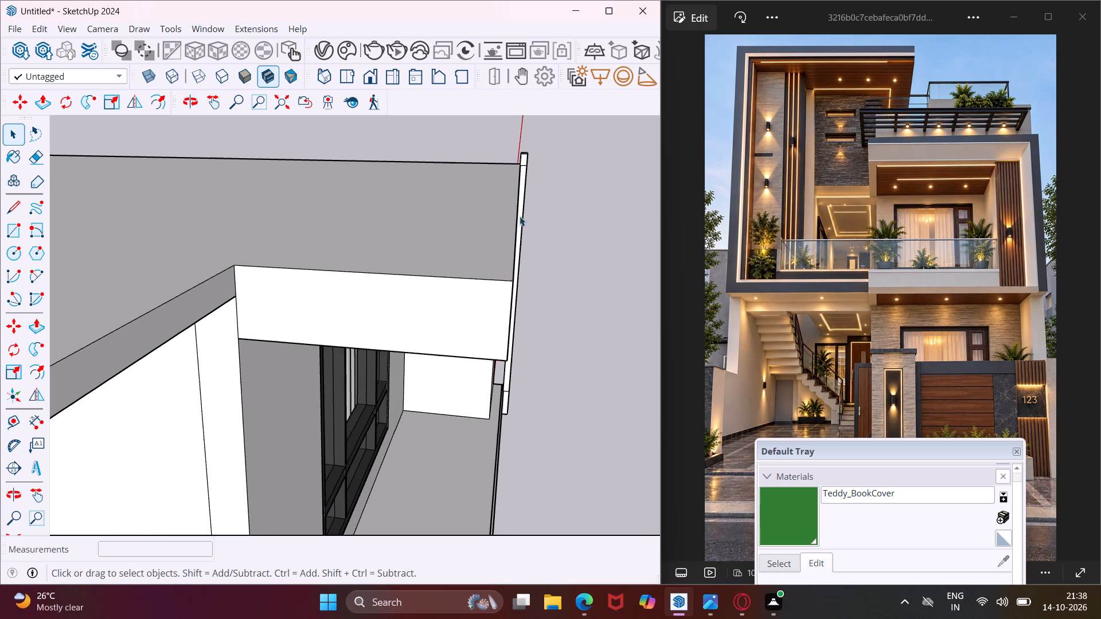
Extrude the inner side face of the post's raised top along the roof edge about 20' 6 3/16", ending level with the fascia's end face.
{"action": "middle_click_drag", "start_coordinate": [522, 166], "coordinate": [489, 158]}
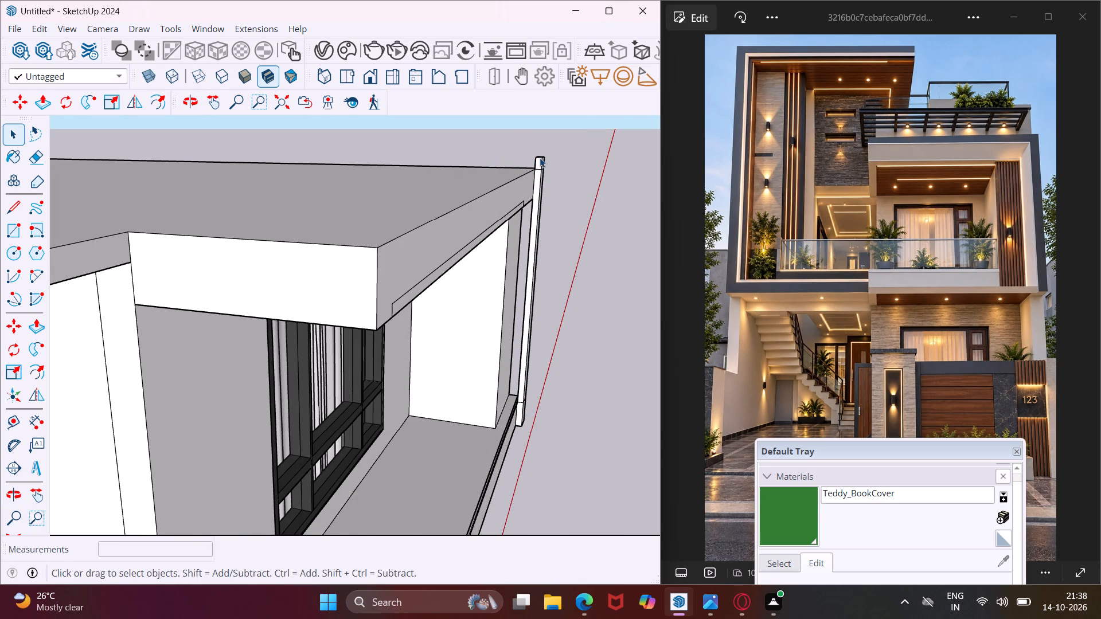
{"action": "scroll", "coordinate": [540, 158], "scroll_direction": "up", "scroll_amount": 4}
{"action": "left_click", "coordinate": [540, 167]}
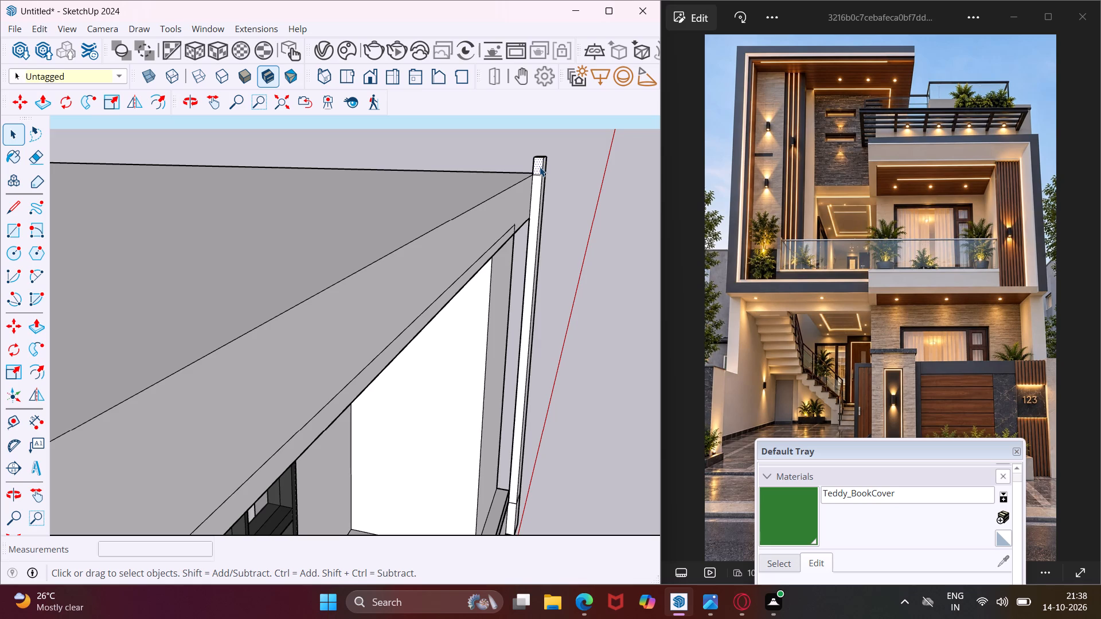
{"action": "key", "text": "p"}
{"action": "left_click", "coordinate": [540, 167]}
{"action": "scroll", "coordinate": [505, 193], "scroll_direction": "down", "scroll_amount": 4}
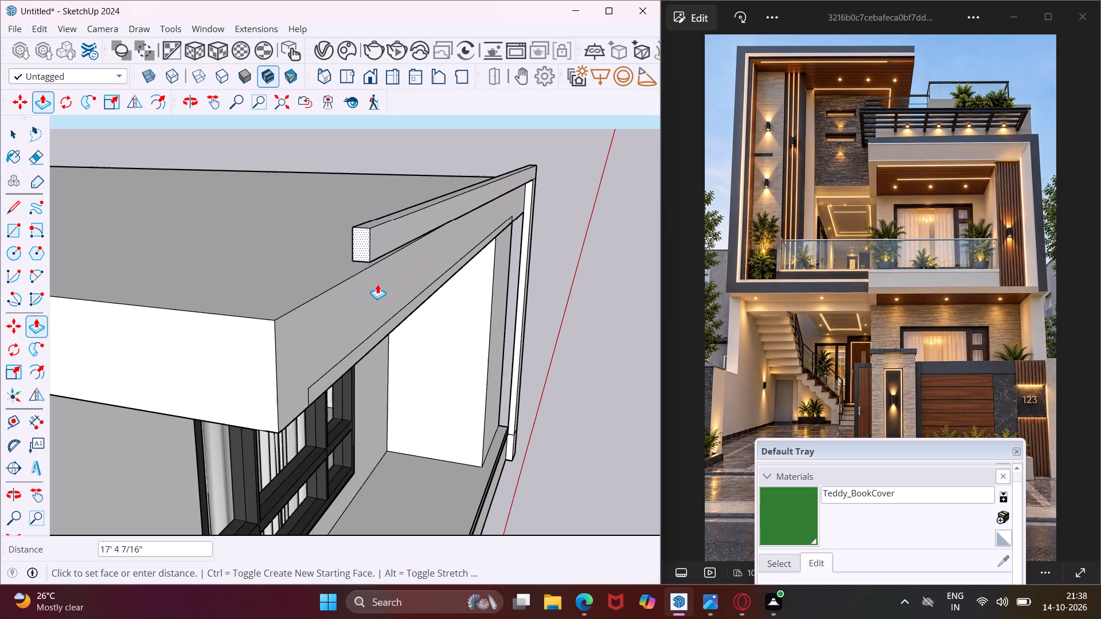
{"action": "left_click", "coordinate": [272, 352]}
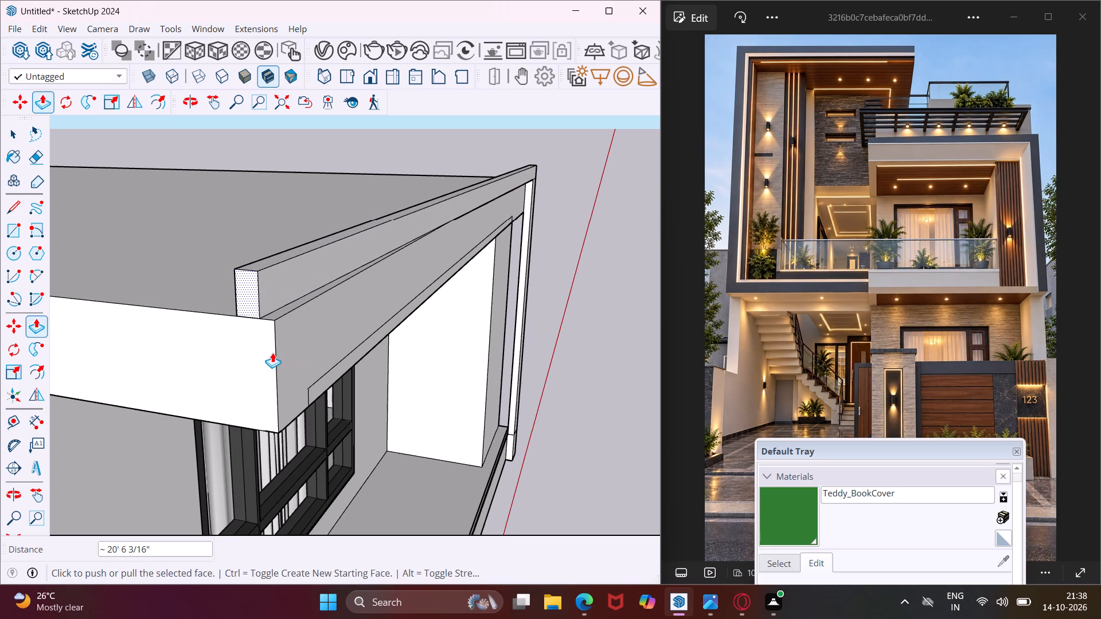
{"action": "key", "text": "Escape"}
{"action": "key", "text": "space"}
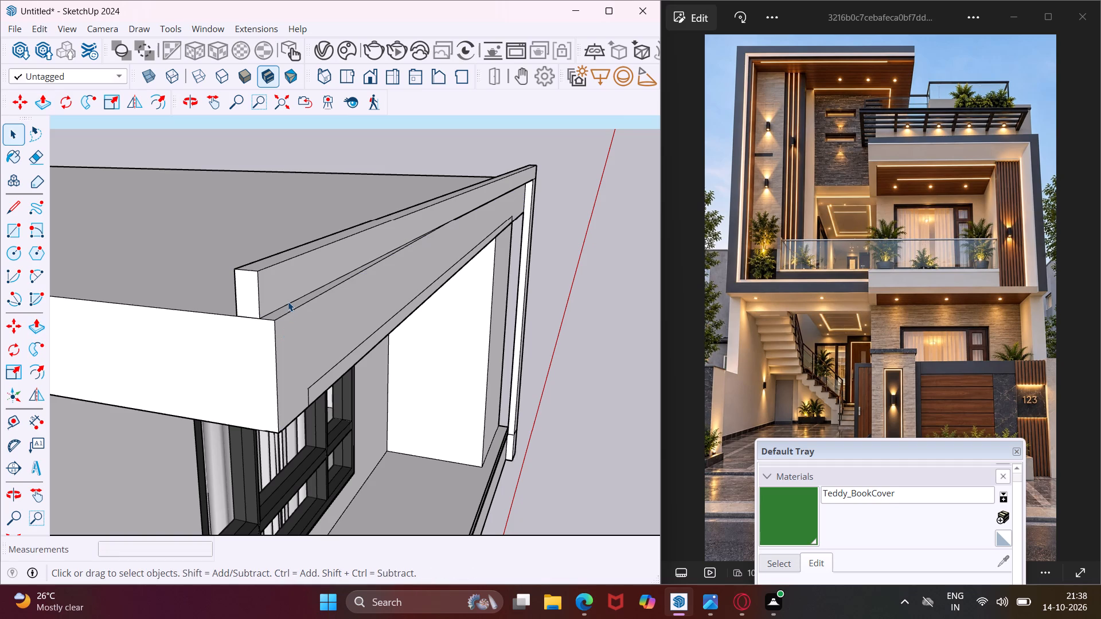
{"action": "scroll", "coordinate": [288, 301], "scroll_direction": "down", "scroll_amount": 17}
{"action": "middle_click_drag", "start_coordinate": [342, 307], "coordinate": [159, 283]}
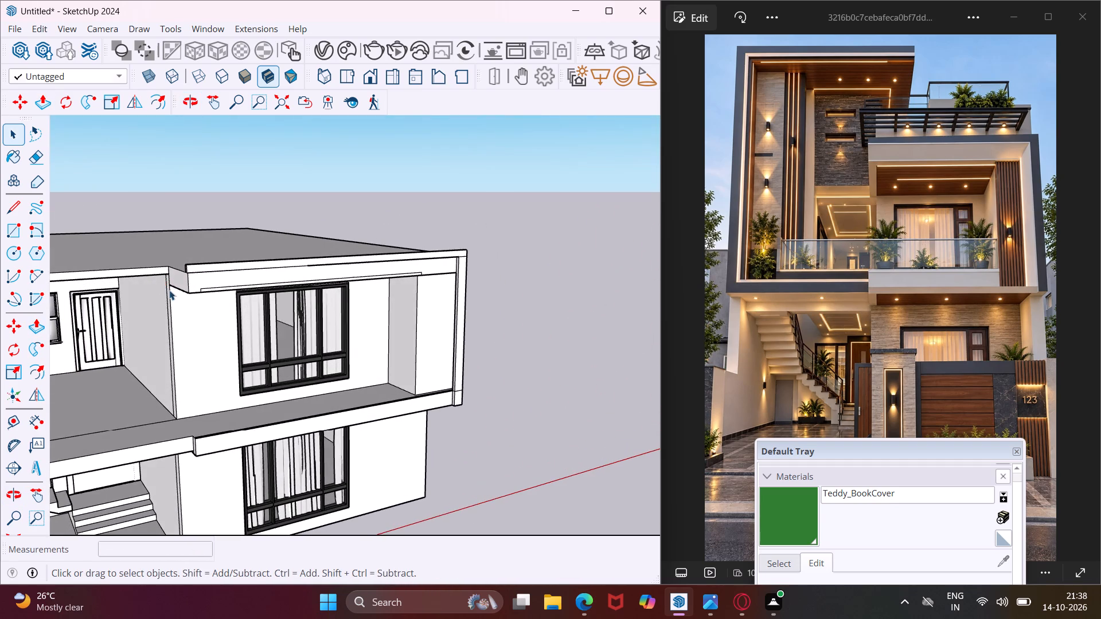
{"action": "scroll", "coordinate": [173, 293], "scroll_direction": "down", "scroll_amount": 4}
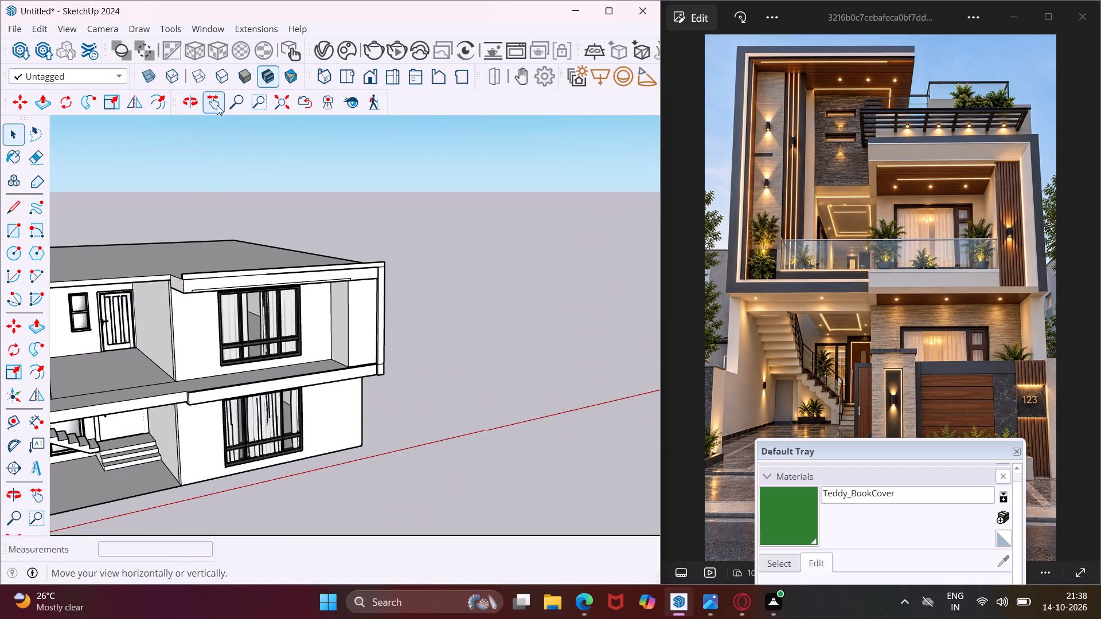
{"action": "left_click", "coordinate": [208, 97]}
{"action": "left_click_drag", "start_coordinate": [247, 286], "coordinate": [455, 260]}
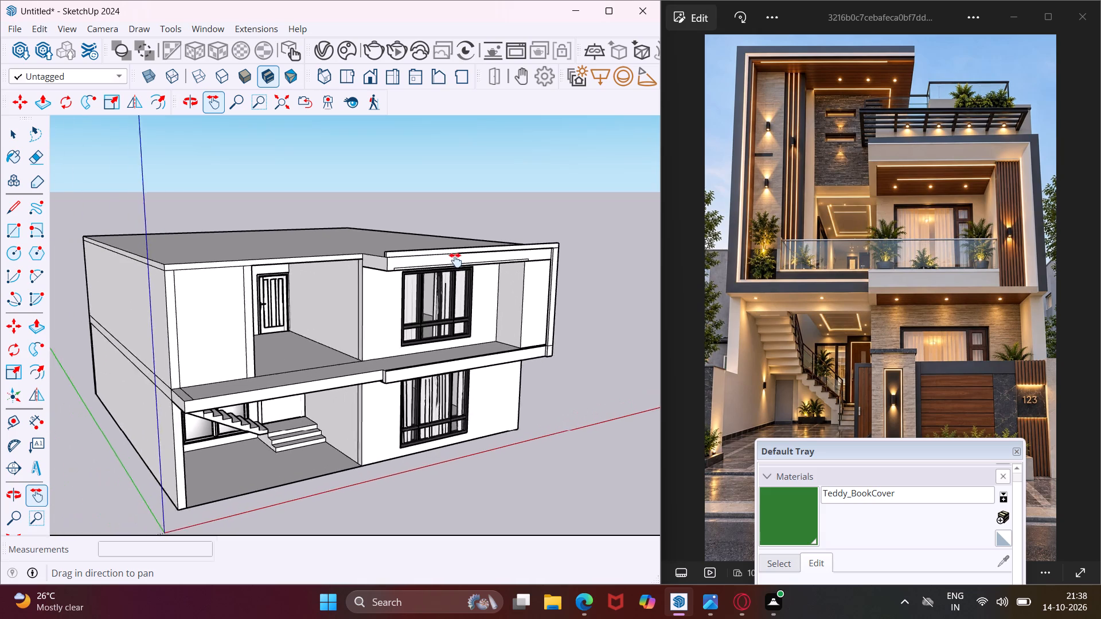
Erase the stray outline edges left on the front face of the upper roof-edge beam, near its lower edge.
{"action": "left_click_drag", "start_coordinate": [455, 260], "coordinate": [471, 257]}
{"action": "middle_click_drag", "start_coordinate": [471, 257], "coordinate": [388, 246]}
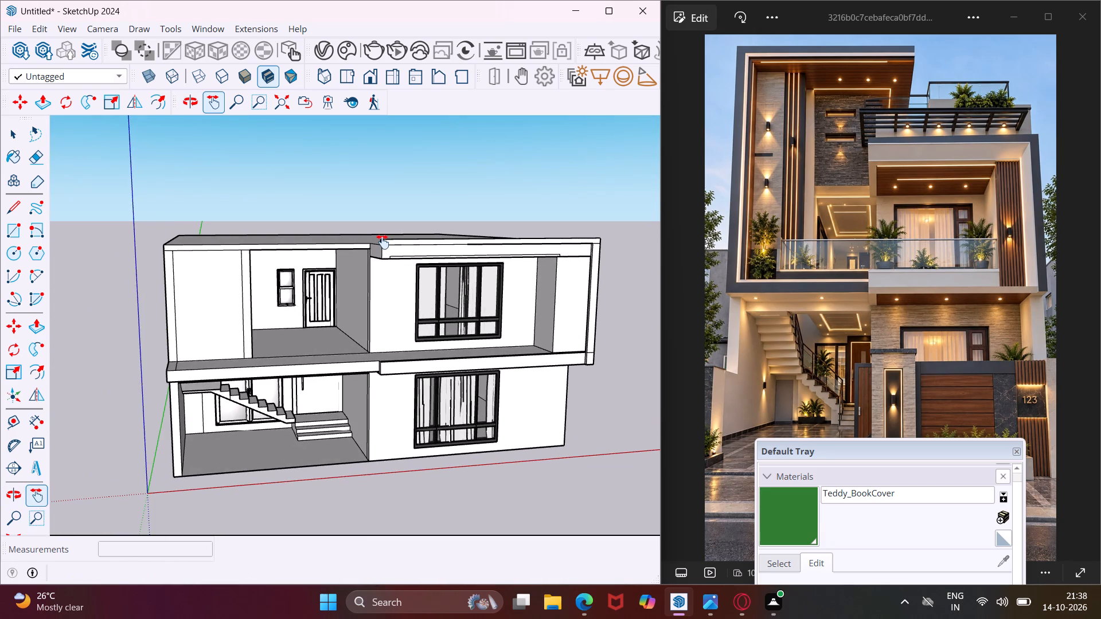
{"action": "key", "text": "Escape"}
{"action": "key", "text": "space"}
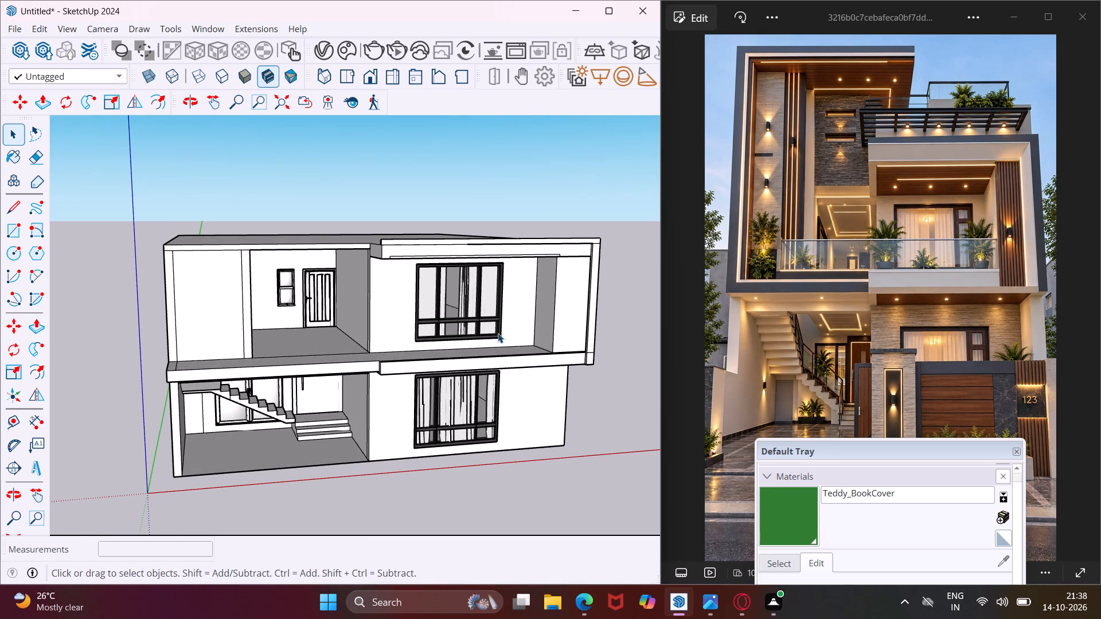
{"action": "middle_click_drag", "start_coordinate": [555, 322], "coordinate": [525, 319]}
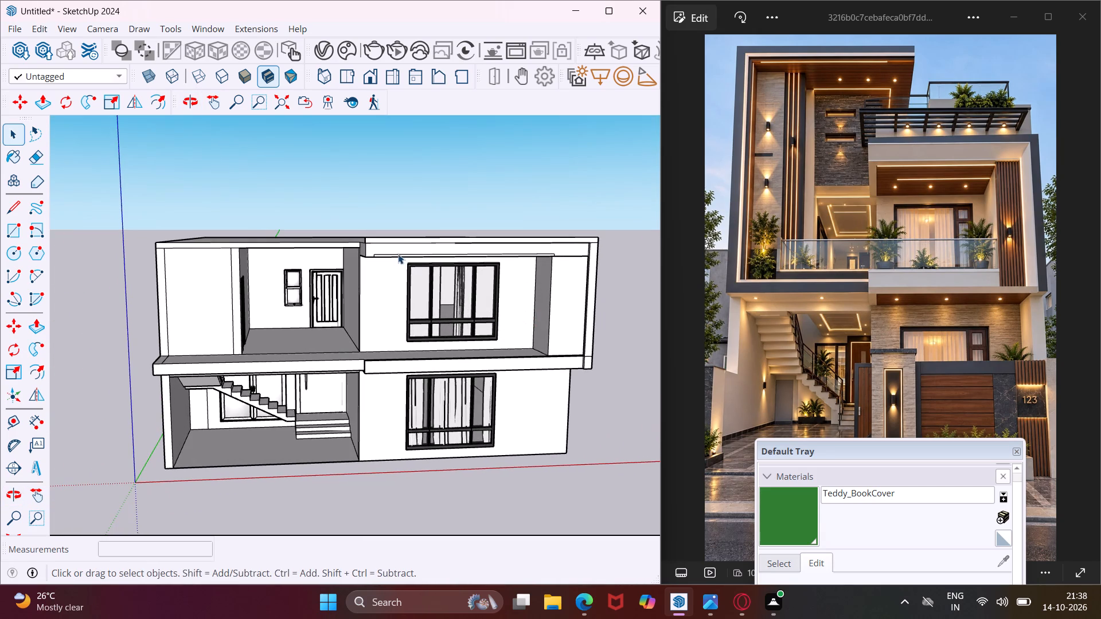
{"action": "scroll", "coordinate": [397, 252], "scroll_direction": "up", "scroll_amount": 9}
{"action": "key", "text": "e"}
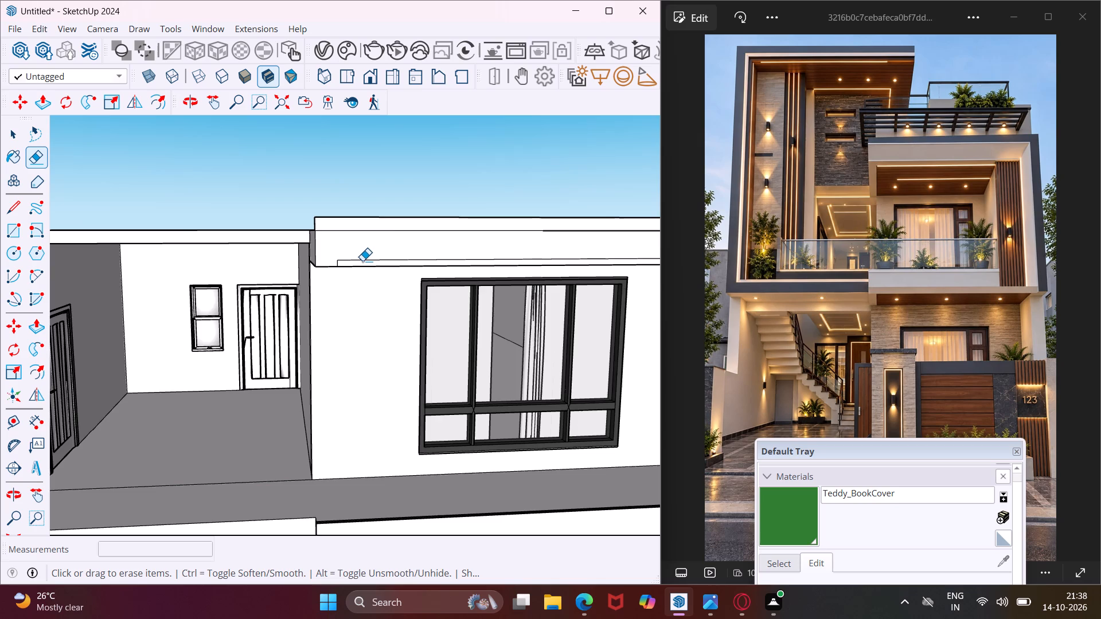
{"action": "scroll", "coordinate": [348, 264], "scroll_direction": "up", "scroll_amount": 7}
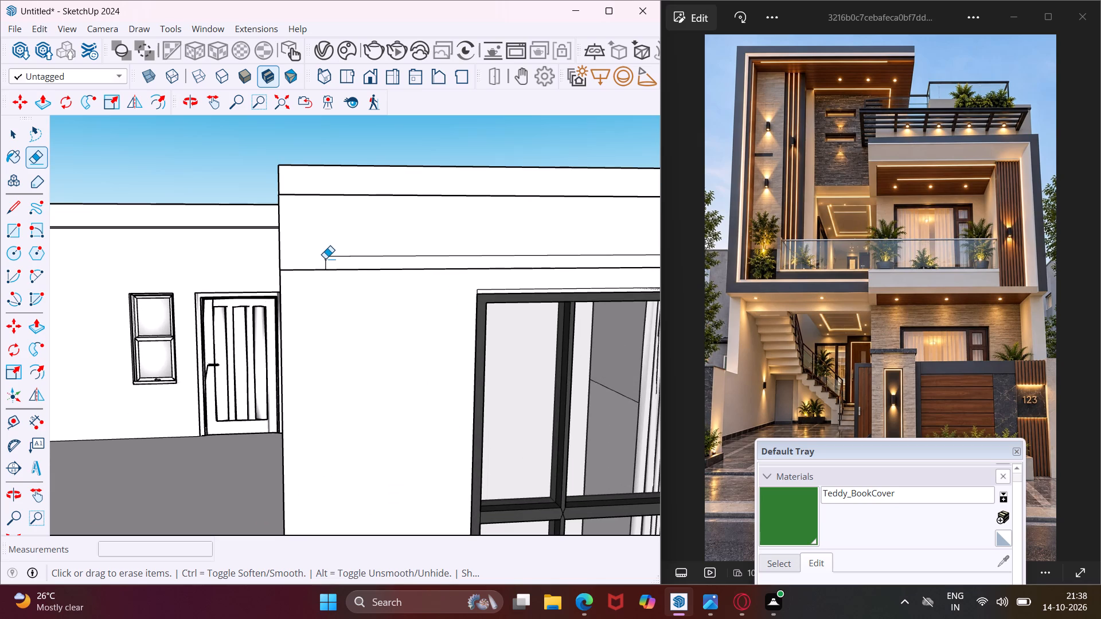
{"action": "left_click", "coordinate": [325, 258]}
{"action": "scroll", "coordinate": [310, 254], "scroll_direction": "down", "scroll_amount": 10}
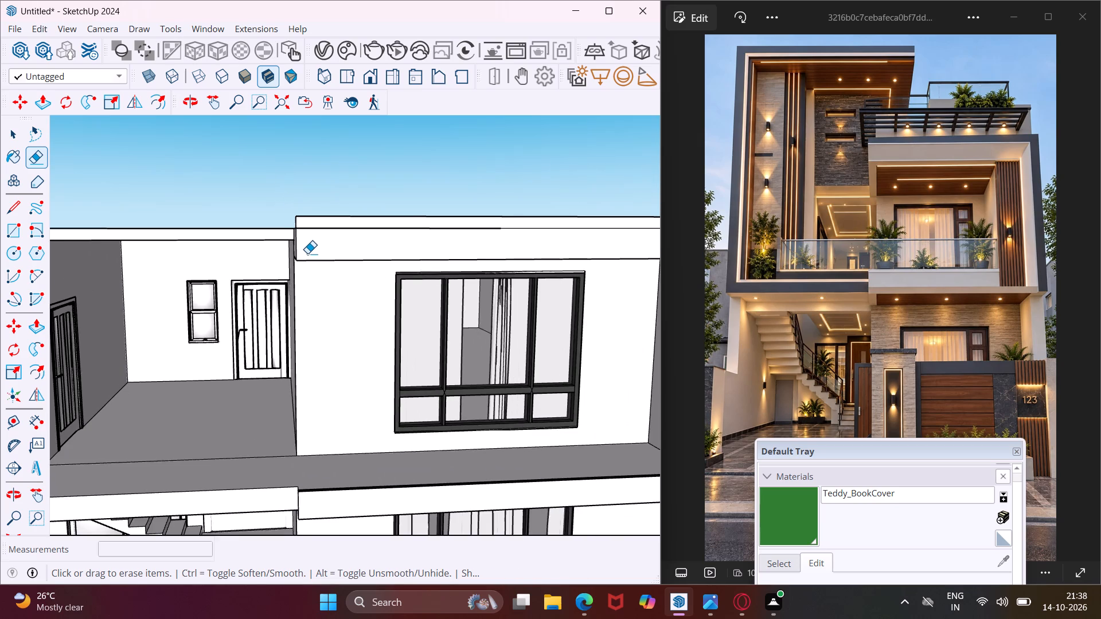
{"action": "scroll", "coordinate": [307, 253], "scroll_direction": "down", "scroll_amount": 7}
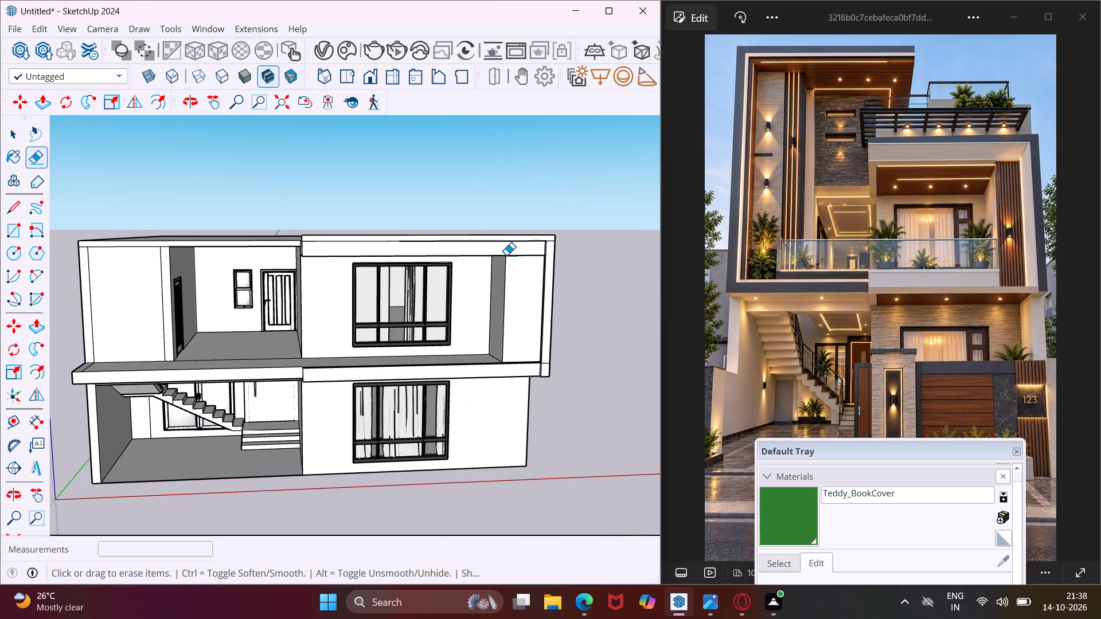
{"action": "scroll", "coordinate": [506, 255], "scroll_direction": "up", "scroll_amount": 17}
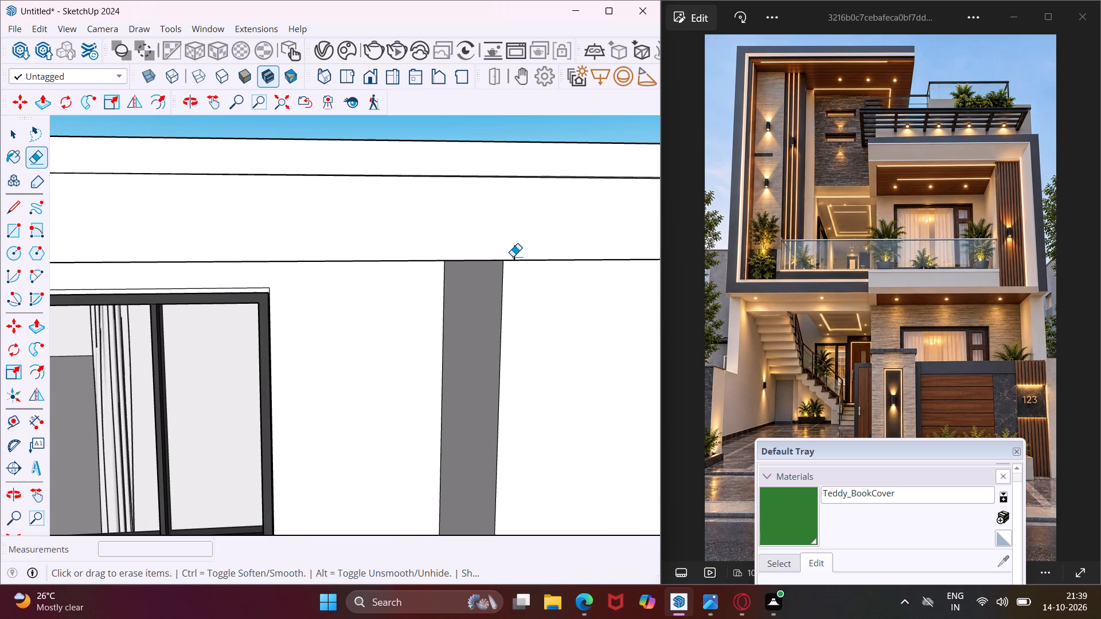
{"action": "left_click", "coordinate": [513, 256]}
{"action": "key", "text": "Escape"}
{"action": "key", "text": "space"}
{"action": "scroll", "coordinate": [517, 284], "scroll_direction": "down", "scroll_amount": 2}
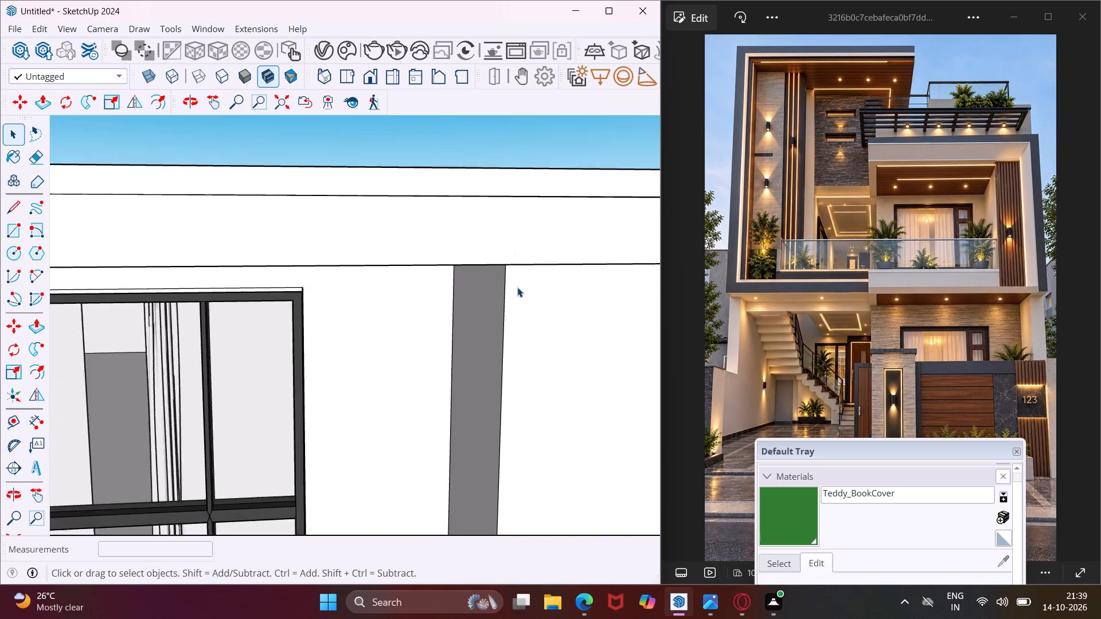
Examine the upper balcony recess, roof-edge beam and corner post from below and from the front.
{"action": "scroll", "coordinate": [517, 287], "scroll_direction": "down", "scroll_amount": 2}
{"action": "middle_click_drag", "start_coordinate": [517, 287], "coordinate": [530, 178]}
{"action": "scroll", "coordinate": [530, 178], "scroll_direction": "down", "scroll_amount": 7}
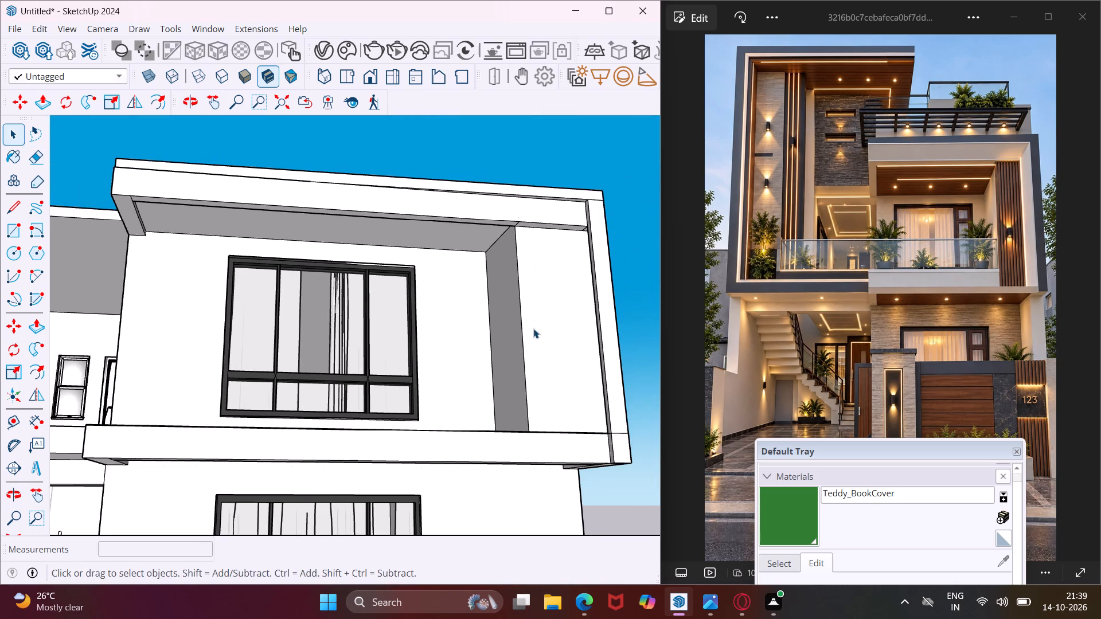
{"action": "middle_click_drag", "start_coordinate": [536, 338], "coordinate": [500, 449]}
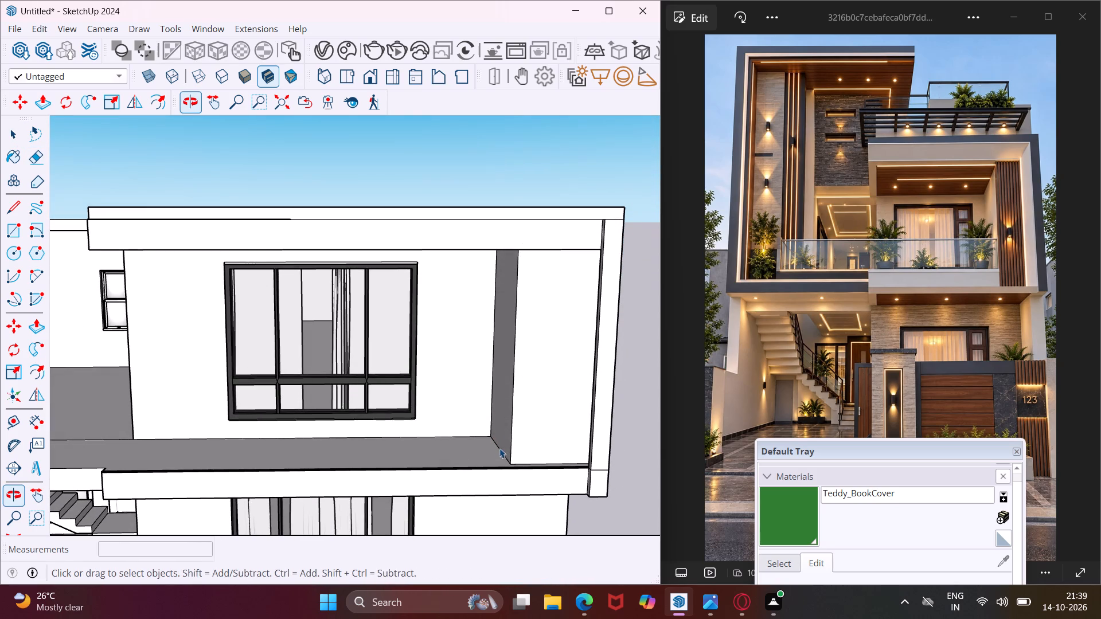
{"action": "scroll", "coordinate": [577, 231], "scroll_direction": "up", "scroll_amount": 2}
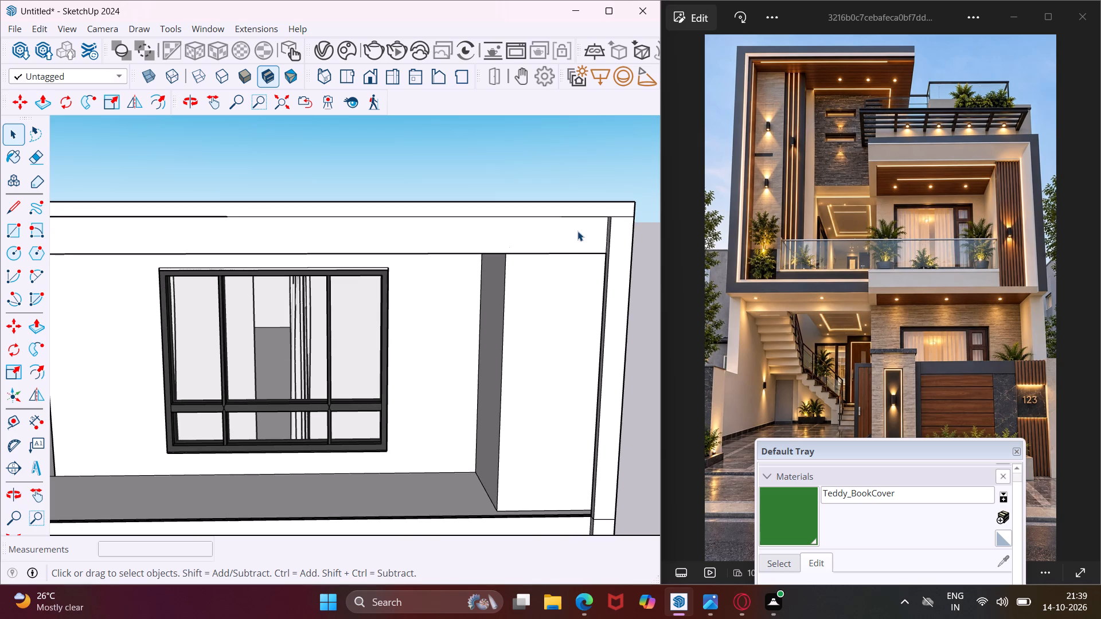
{"action": "middle_click_drag", "start_coordinate": [577, 231], "coordinate": [608, 154]}
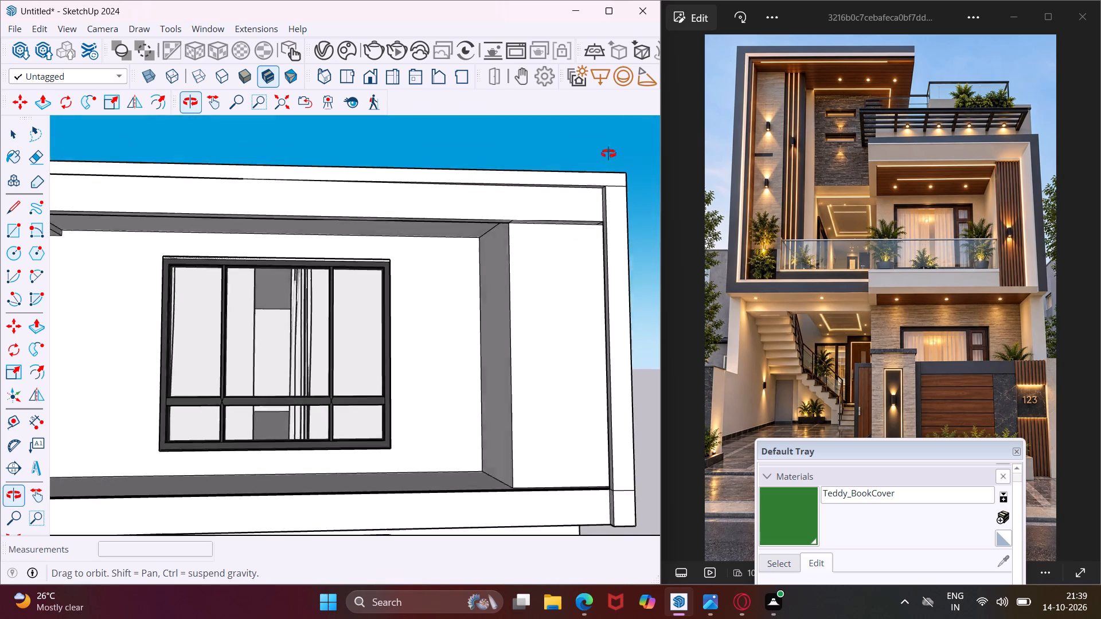
{"action": "middle_click_drag", "start_coordinate": [608, 154], "coordinate": [623, 225]}
{"action": "scroll", "coordinate": [593, 238], "scroll_direction": "down", "scroll_amount": 4}
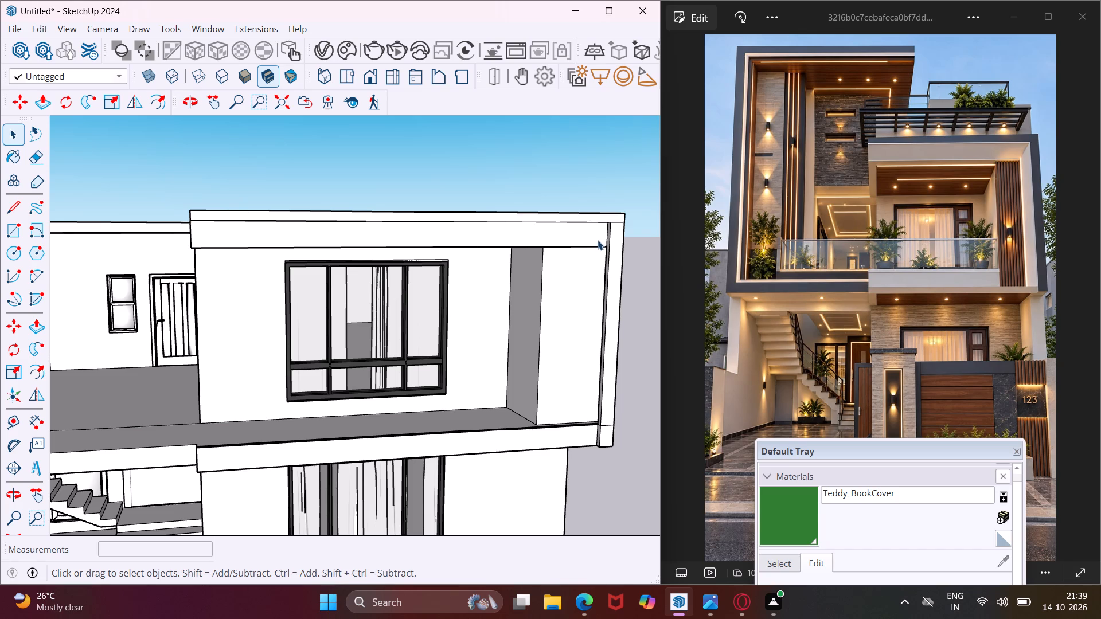
Draw a narrow upright rectangle about 2 7/16" by 1' 1 1/2" on the balcony slab's front face, near the corner post.
{"action": "left_click", "coordinate": [20, 210]}
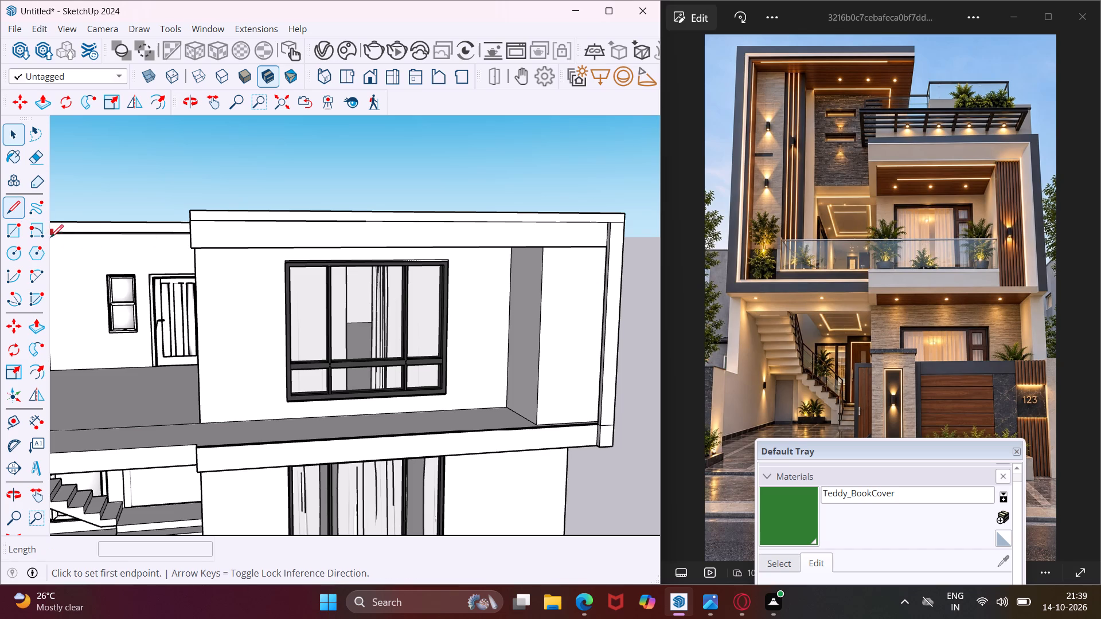
{"action": "scroll", "coordinate": [545, 447], "scroll_direction": "up", "scroll_amount": 4}
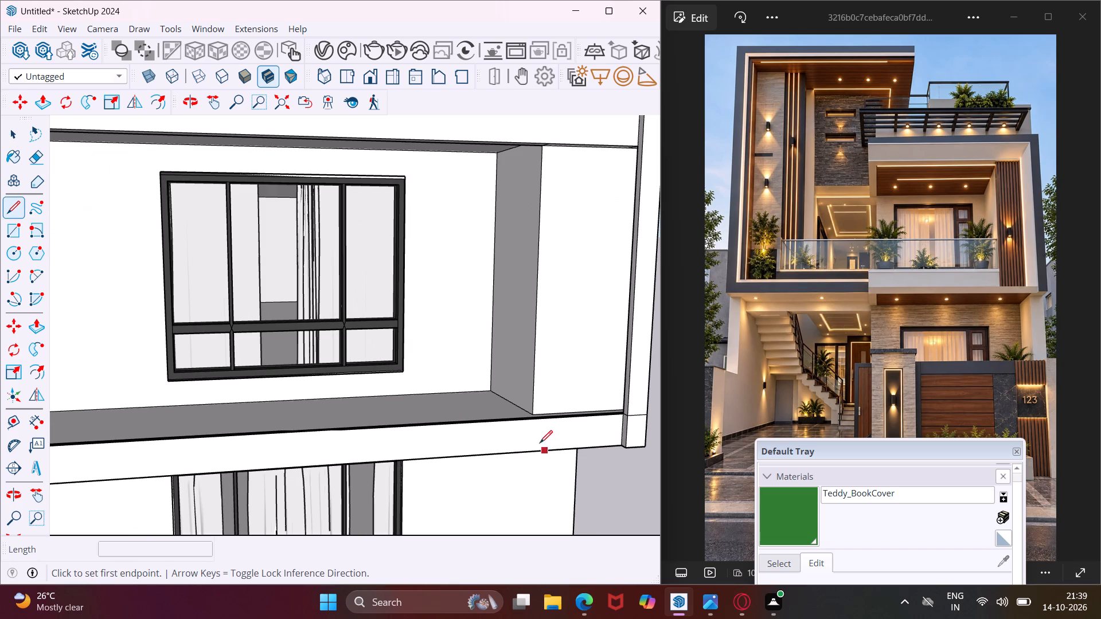
{"action": "left_click", "coordinate": [7, 237]}
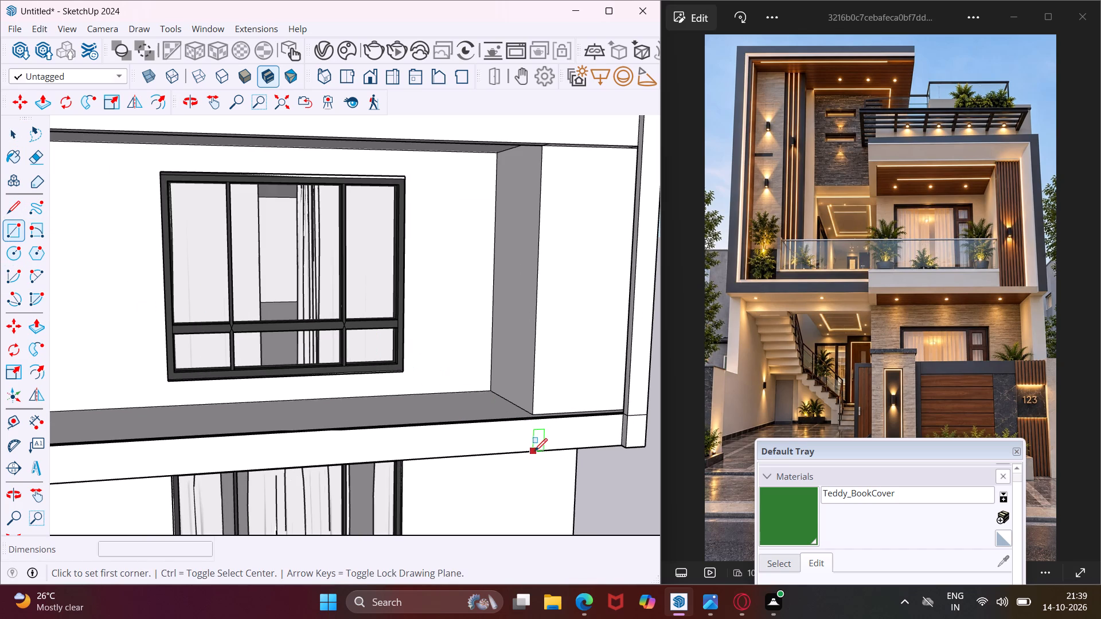
{"action": "scroll", "coordinate": [551, 451], "scroll_direction": "up", "scroll_amount": 9}
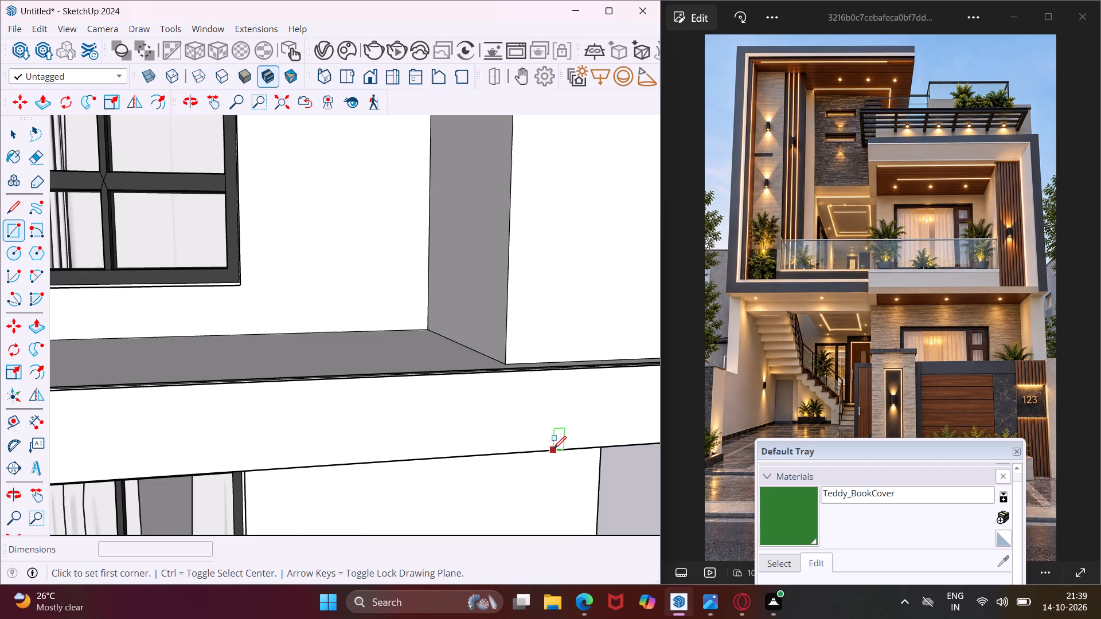
{"action": "left_click", "coordinate": [555, 450]}
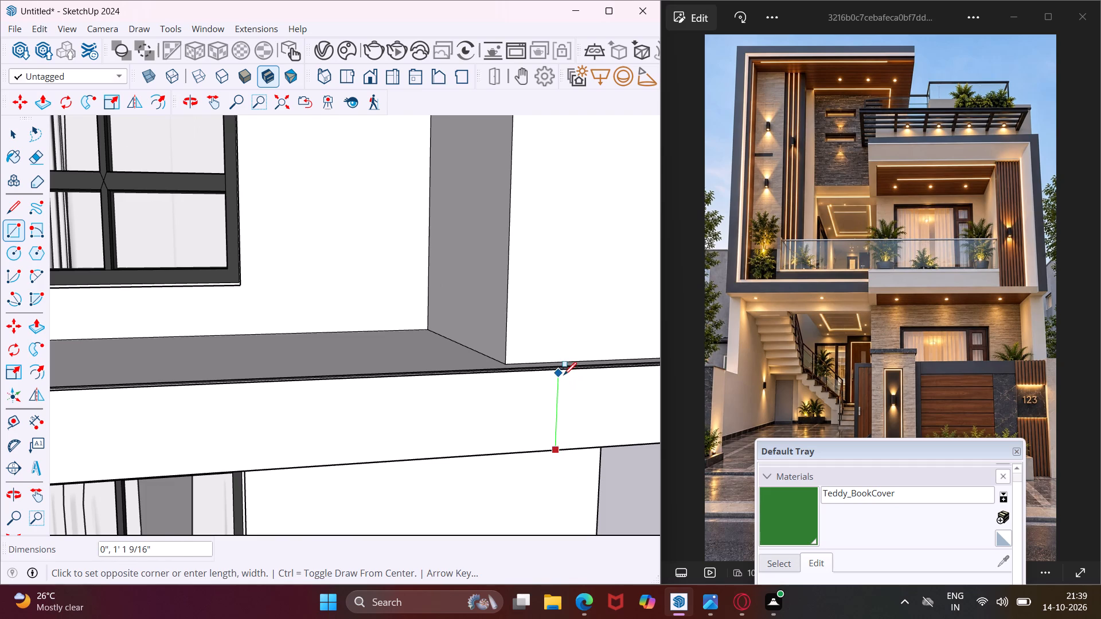
{"action": "scroll", "coordinate": [569, 373], "scroll_direction": "up", "scroll_amount": 3}
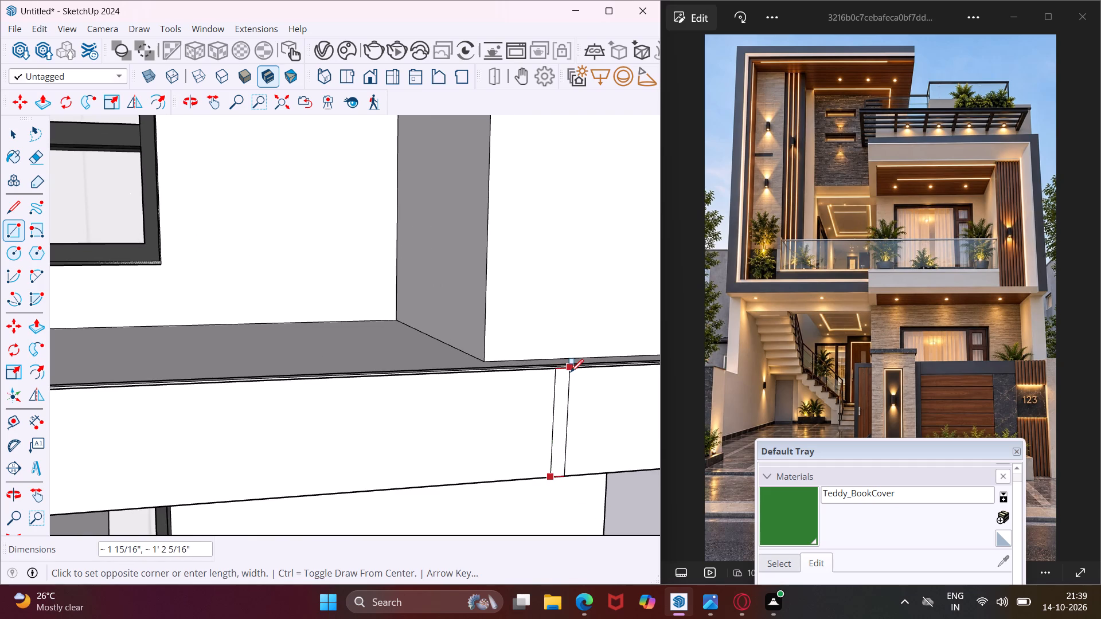
{"action": "left_click", "coordinate": [572, 375]}
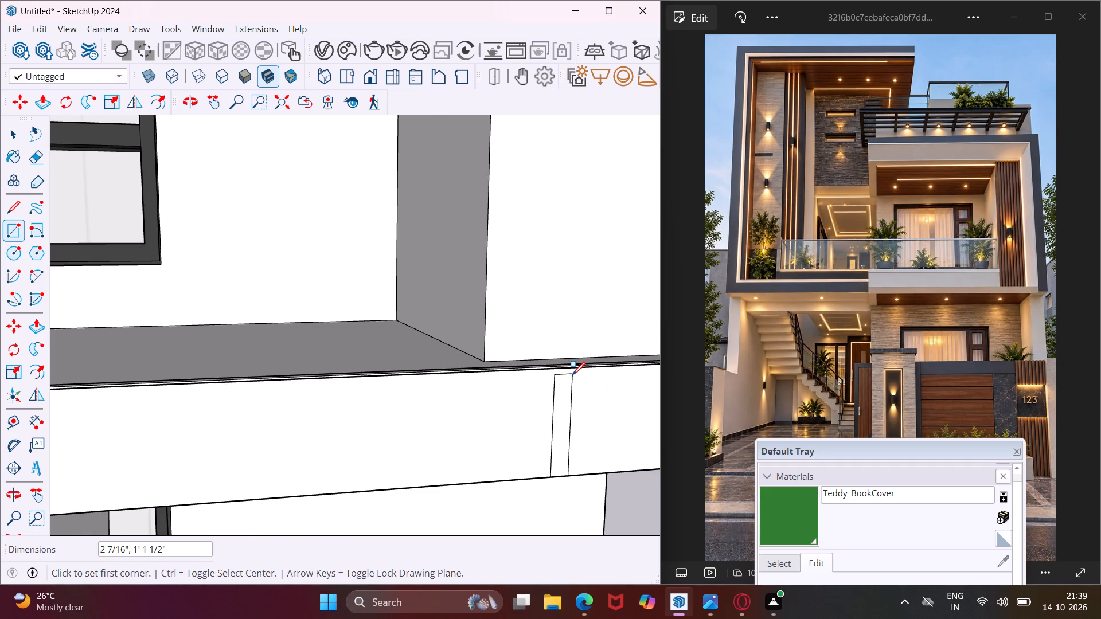
{"action": "key", "text": "Escape"}
{"action": "key", "text": "space"}
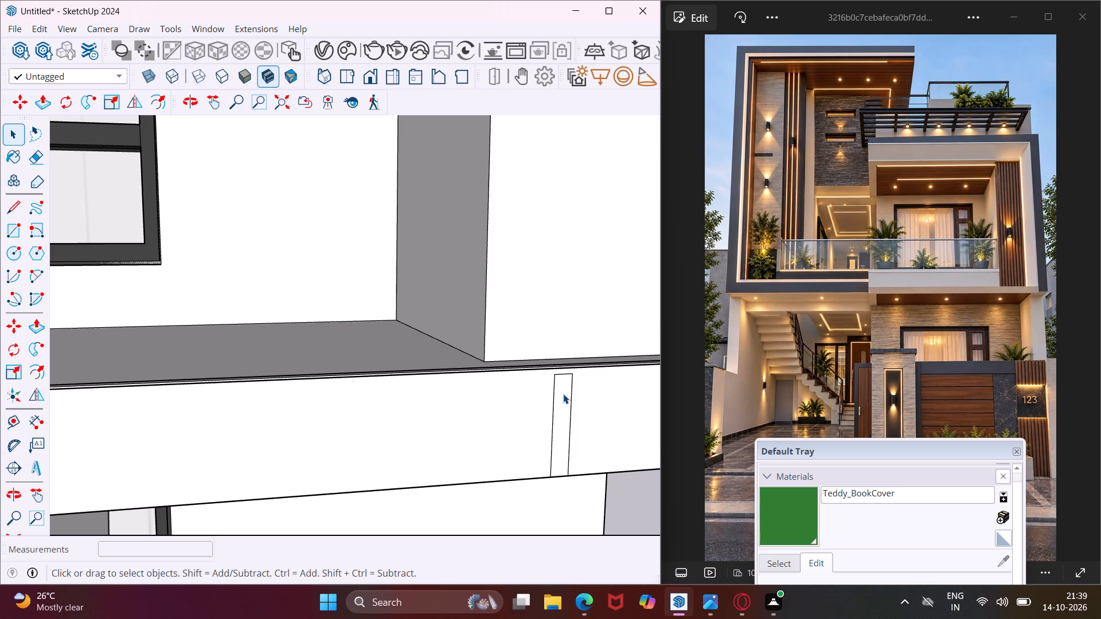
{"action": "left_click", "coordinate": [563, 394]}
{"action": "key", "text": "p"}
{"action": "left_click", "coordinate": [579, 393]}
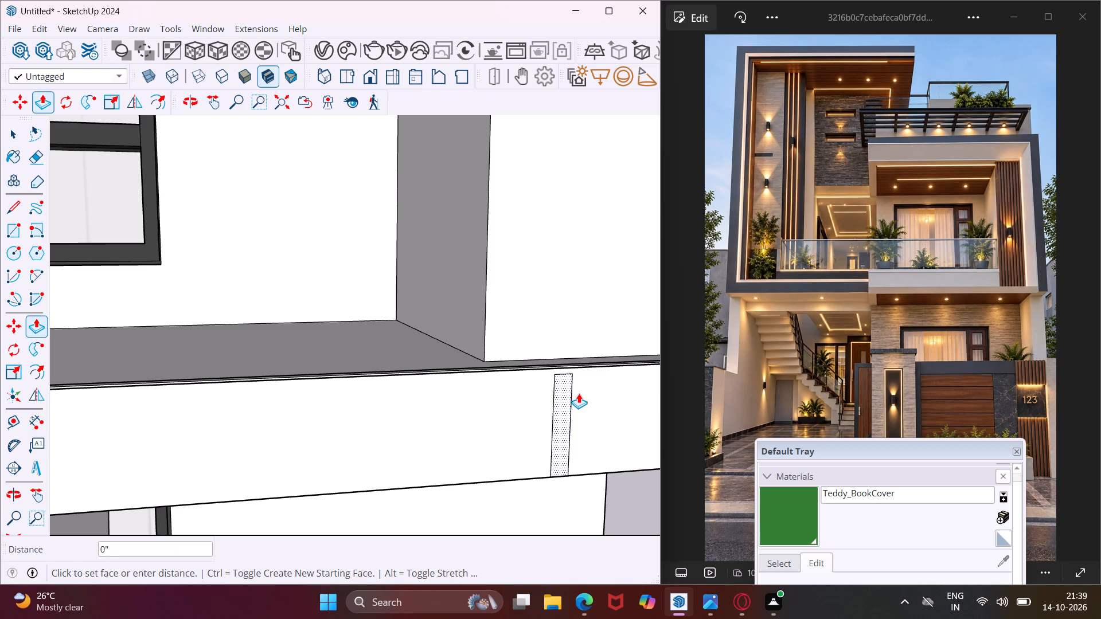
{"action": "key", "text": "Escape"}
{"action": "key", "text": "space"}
Move the narrow rectangle about 6" along the balcony slab's front face, away from the corner post.
{"action": "scroll", "coordinate": [553, 402], "scroll_direction": "down", "scroll_amount": 5}
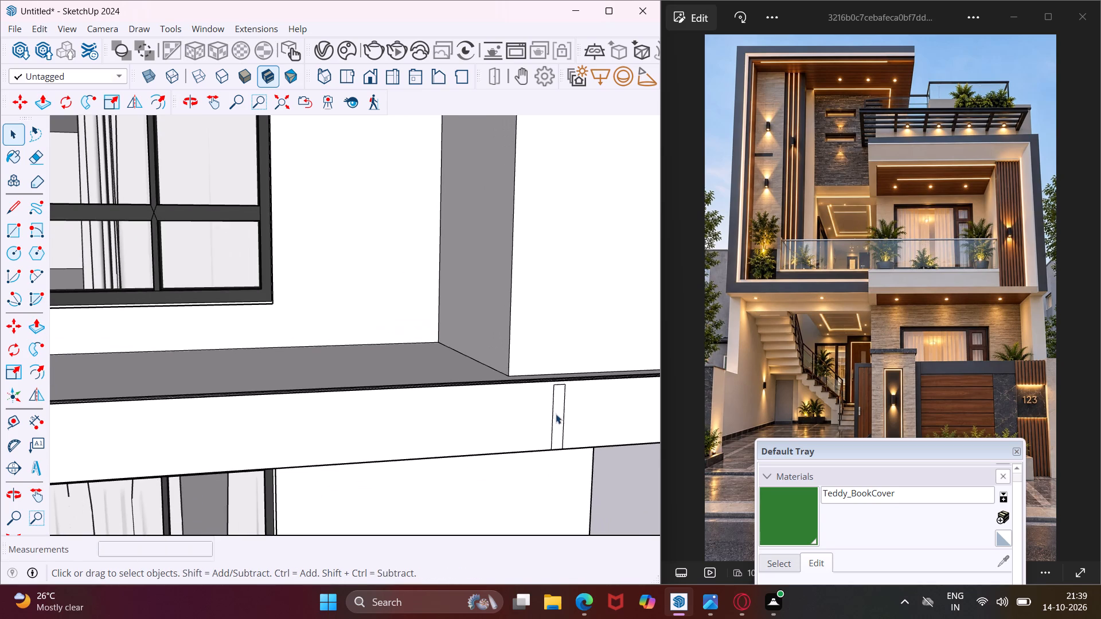
{"action": "left_click", "coordinate": [556, 414]}
{"action": "middle_click_drag", "start_coordinate": [579, 423], "coordinate": [499, 410]}
{"action": "scroll", "coordinate": [493, 407], "scroll_direction": "down", "scroll_amount": 4}
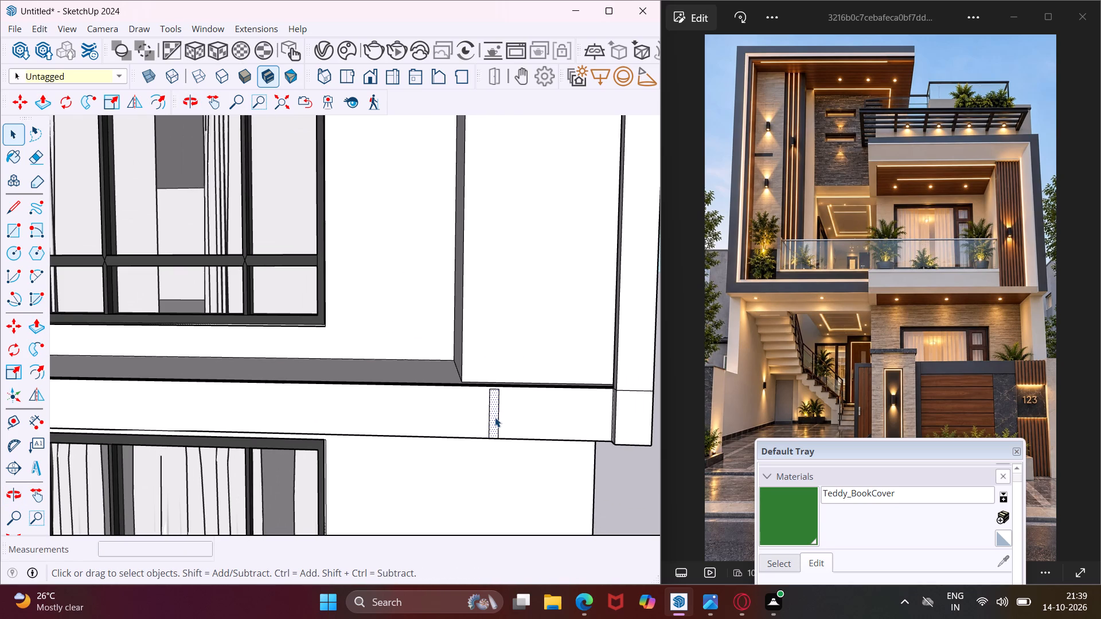
{"action": "key", "text": "m"}
{"action": "left_click", "coordinate": [495, 417]}
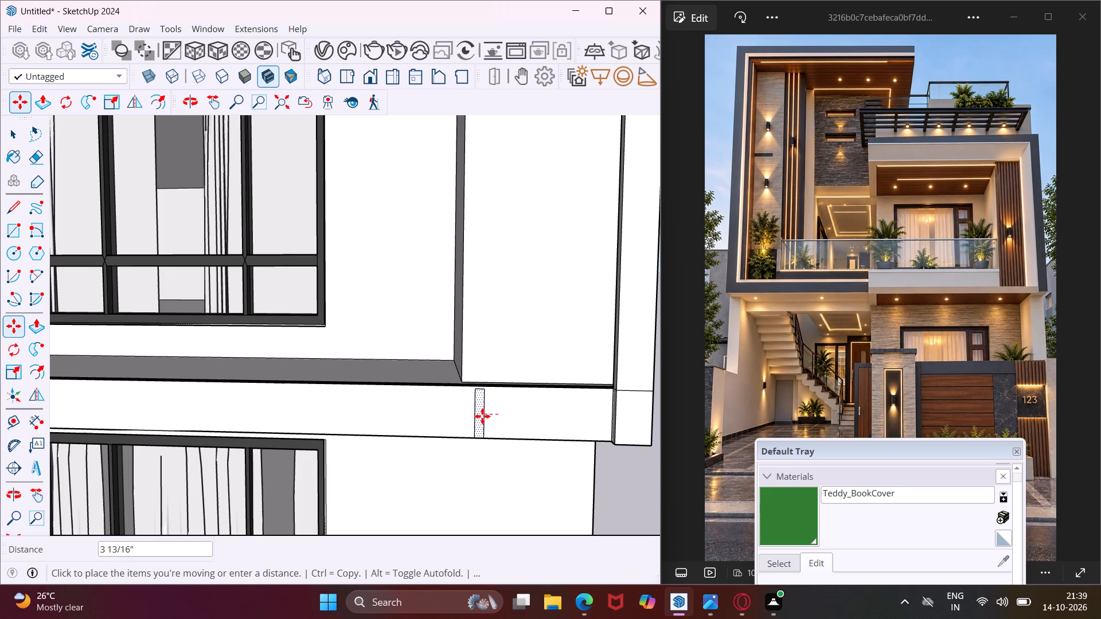
{"action": "left_click", "coordinate": [478, 416]}
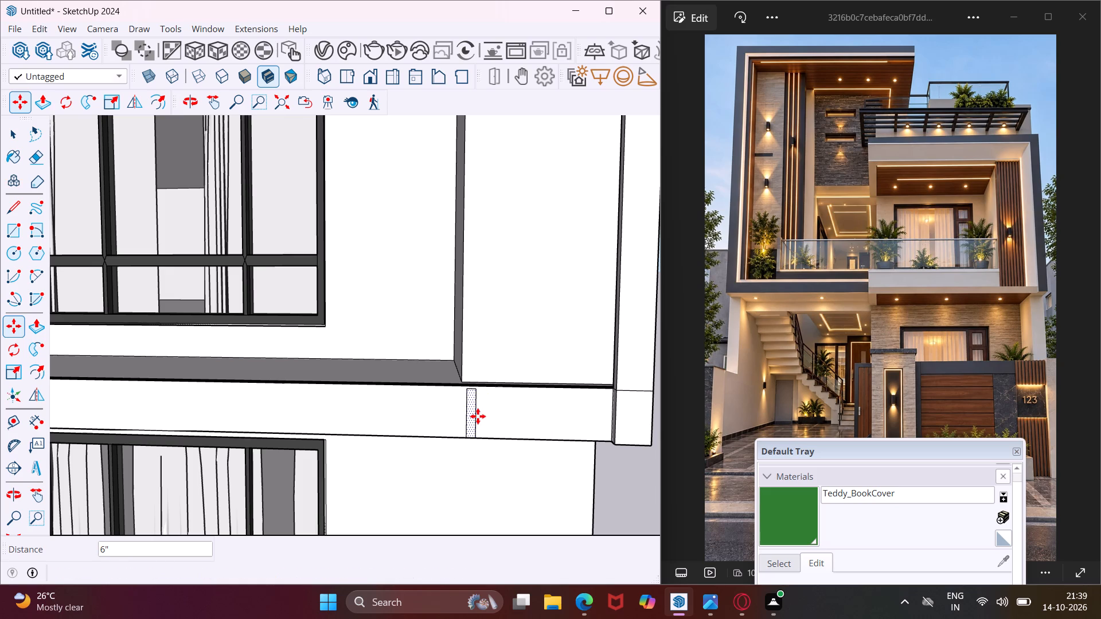
Copy the narrow rectangle five times along the slab's front face toward the corner post, spaced about 3 9/16" to 4 1/8" apart.
{"action": "left_click", "coordinate": [471, 417]}
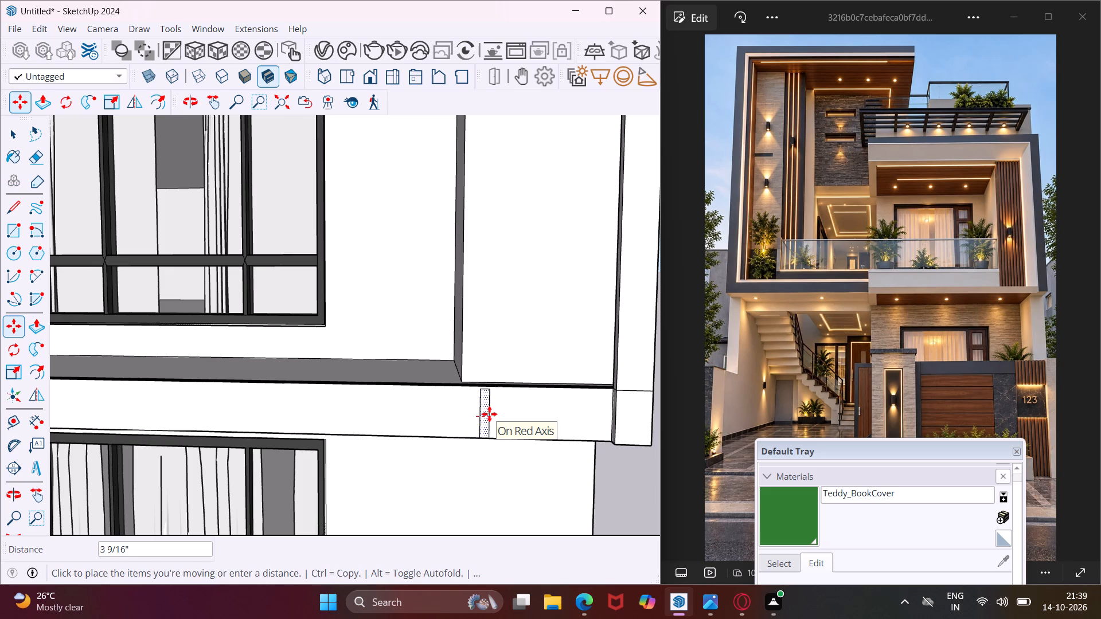
{"action": "scroll", "coordinate": [490, 416], "scroll_direction": "up", "scroll_amount": 3}
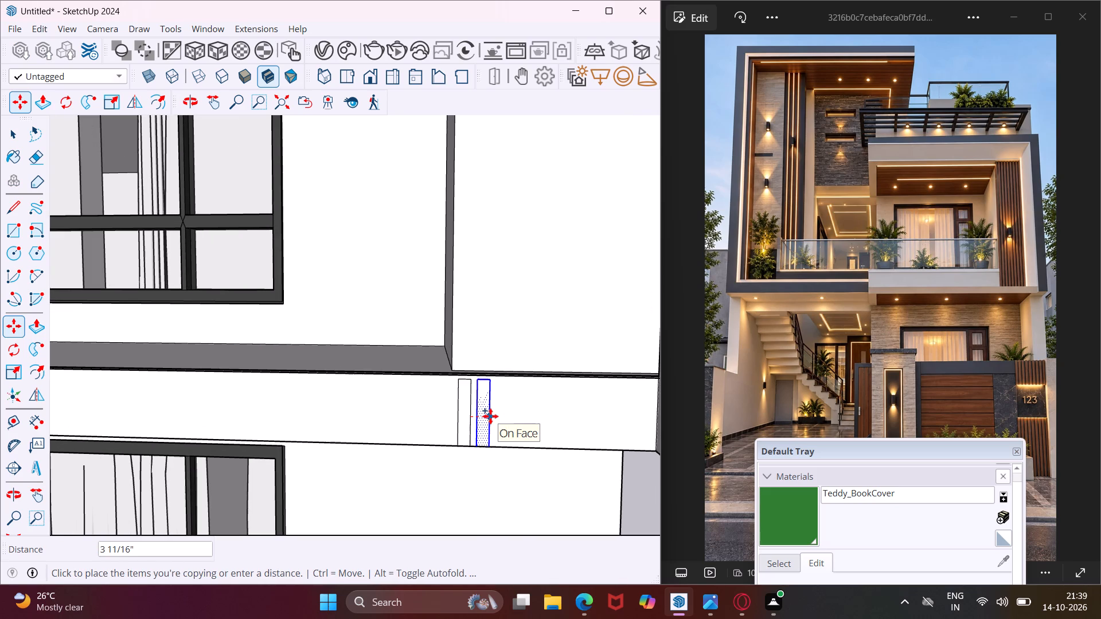
{"action": "left_click", "coordinate": [490, 416]}
{"action": "left_click", "coordinate": [486, 418]}
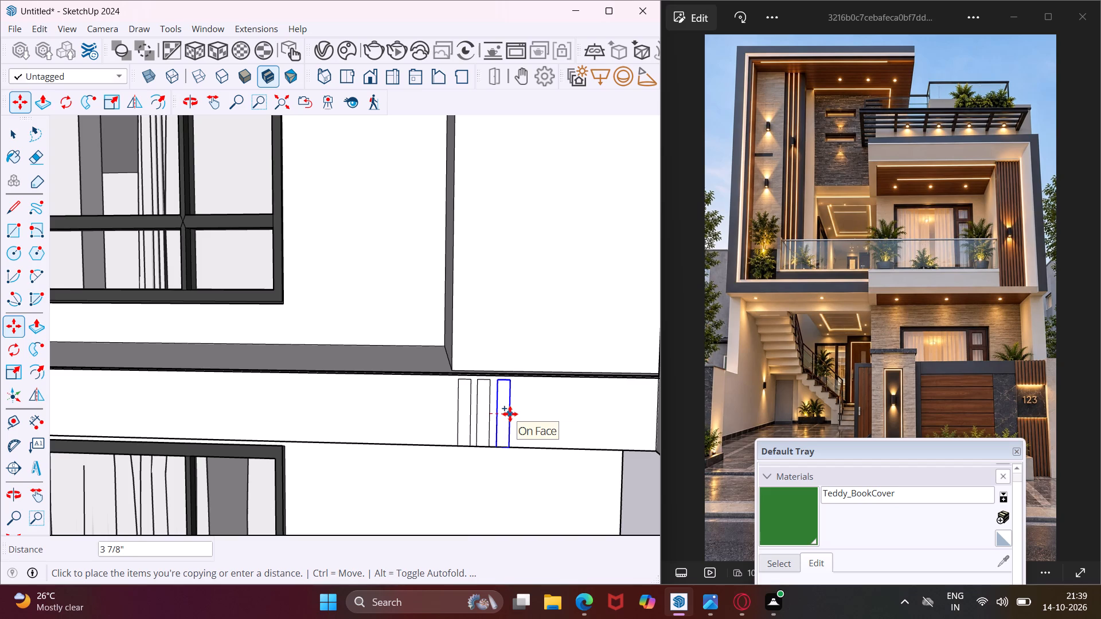
{"action": "left_click", "coordinate": [510, 414]}
{"action": "scroll", "coordinate": [510, 414], "scroll_direction": "down", "scroll_amount": 3}
{"action": "left_click", "coordinate": [510, 414]}
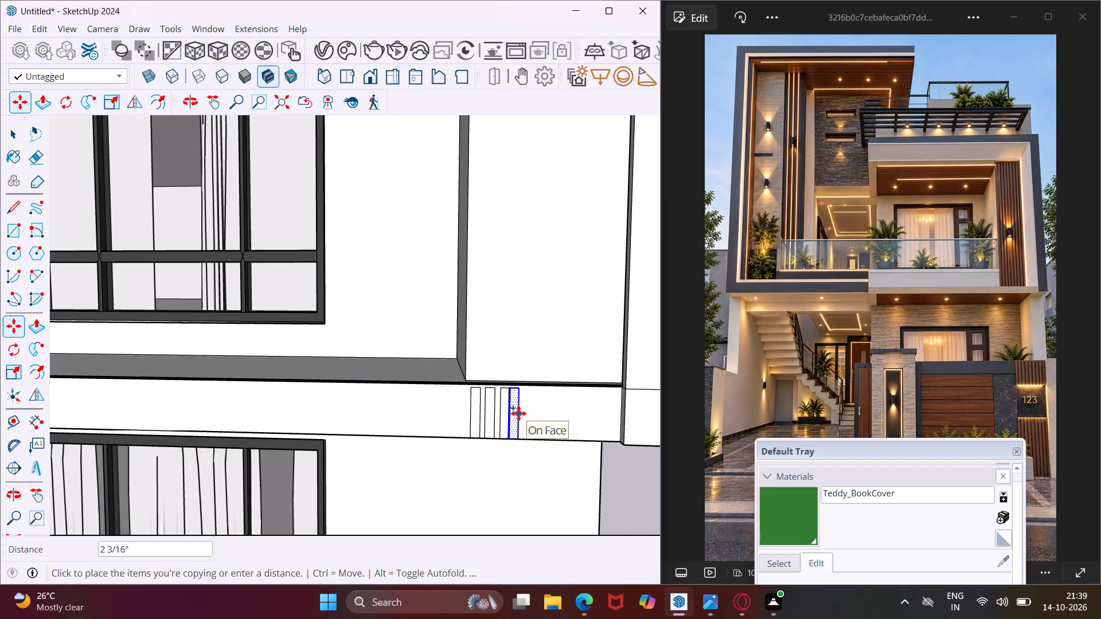
{"action": "scroll", "coordinate": [518, 413], "scroll_direction": "up", "scroll_amount": 3}
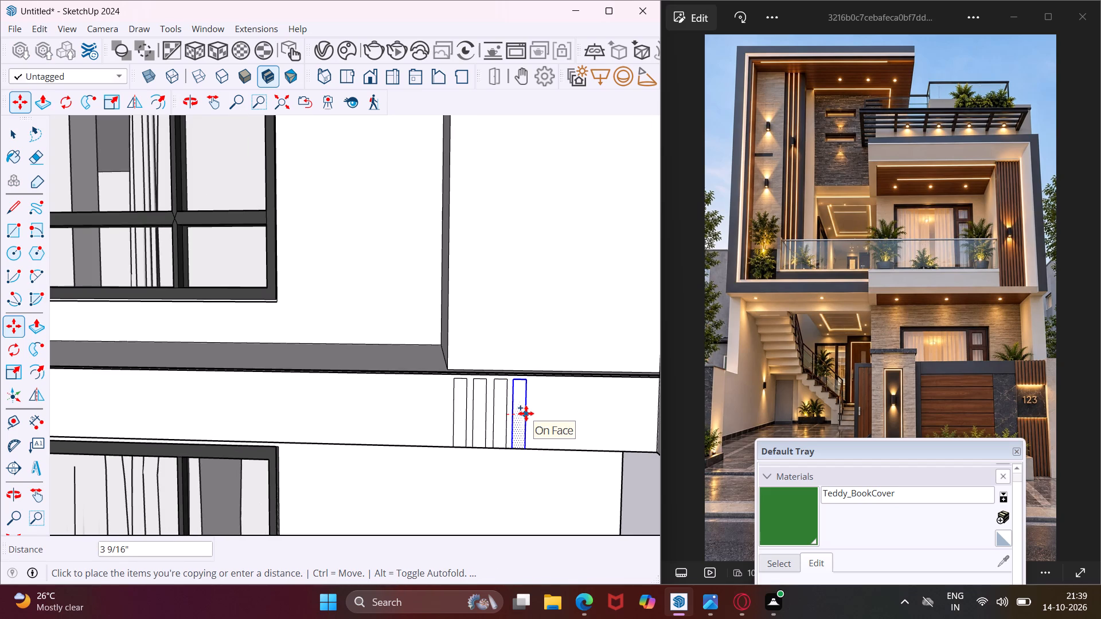
{"action": "left_click", "coordinate": [526, 413]}
{"action": "left_click", "coordinate": [526, 414]}
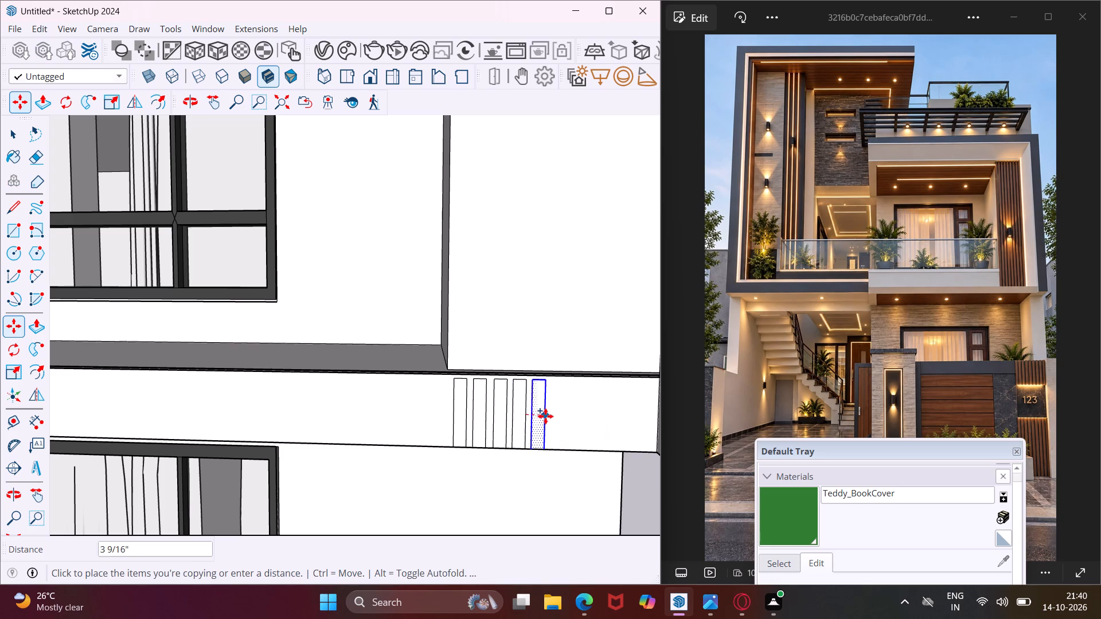
{"action": "left_click", "coordinate": [547, 416]}
{"action": "left_click", "coordinate": [547, 416]}
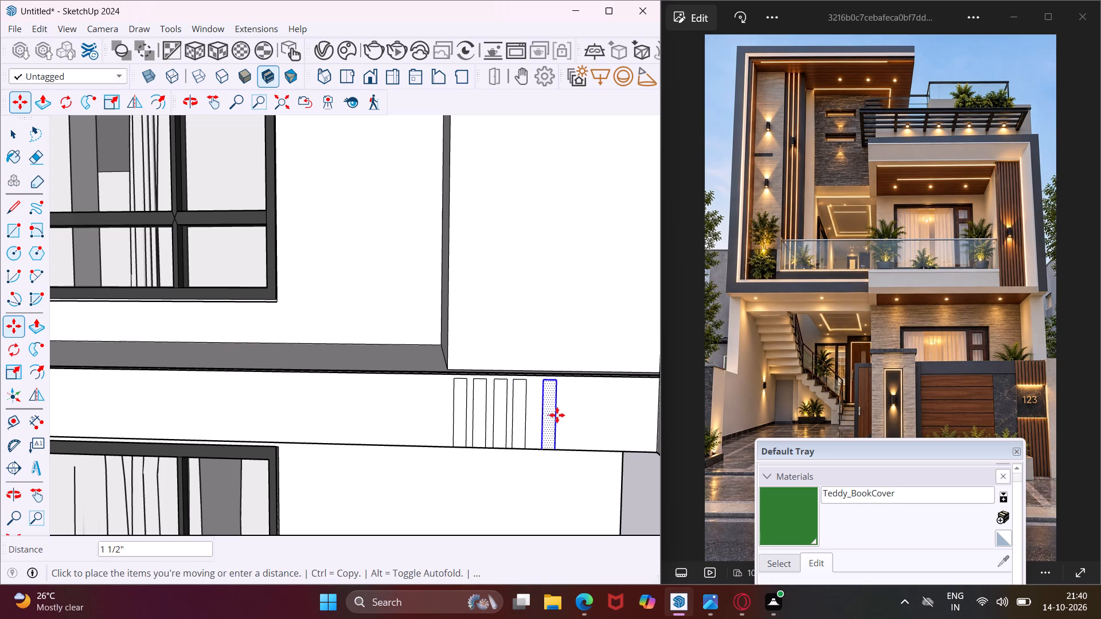
{"action": "left_click", "coordinate": [569, 415]}
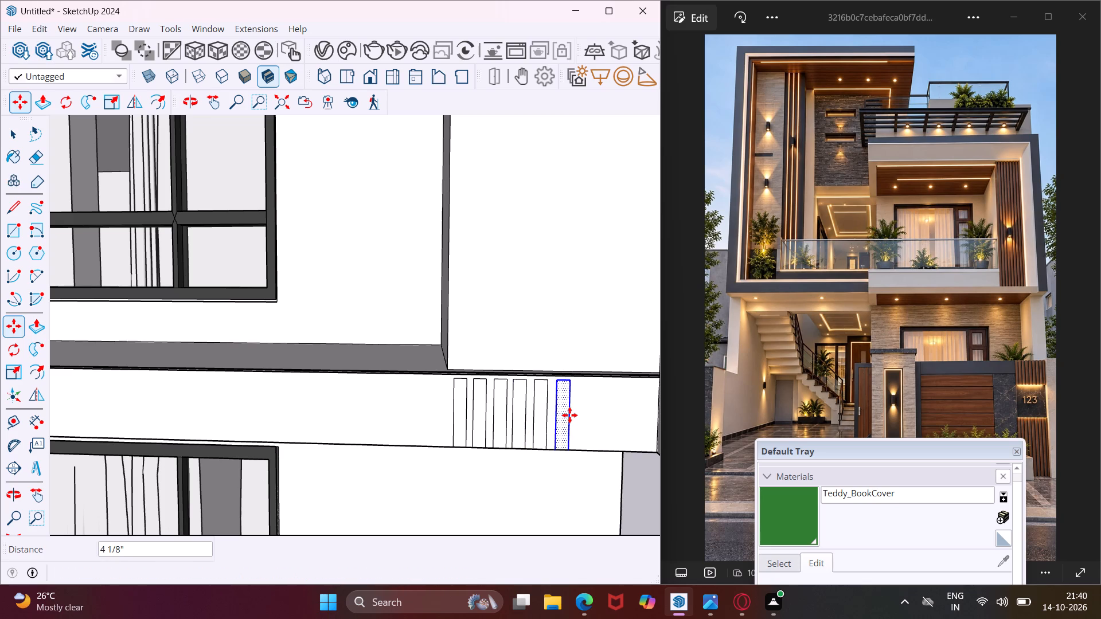
Copy the narrow rectangle four more times along the slab's front face, continuing the row up to the corner post.
{"action": "left_click", "coordinate": [569, 415]}
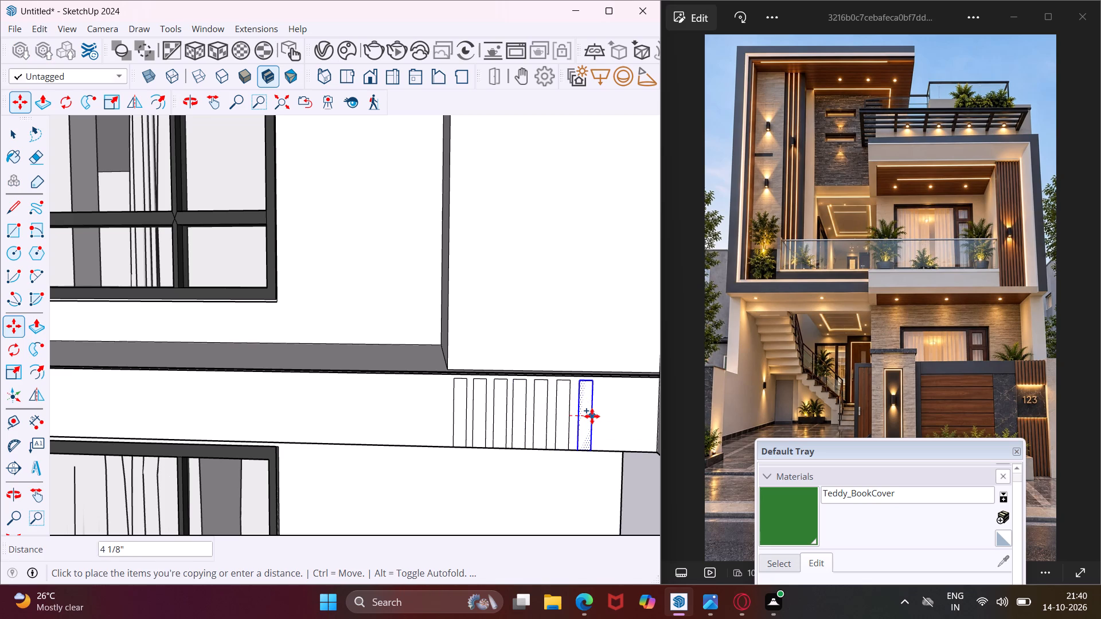
{"action": "left_click", "coordinate": [592, 416]}
{"action": "left_click", "coordinate": [592, 415]}
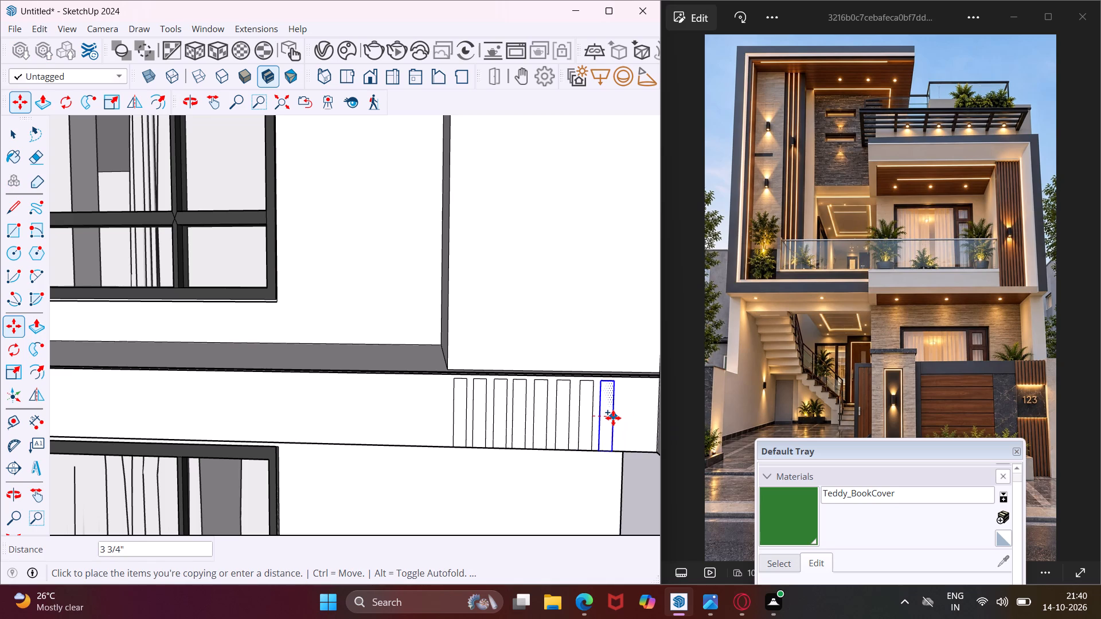
{"action": "left_click", "coordinate": [616, 418]}
{"action": "left_click", "coordinate": [616, 418]}
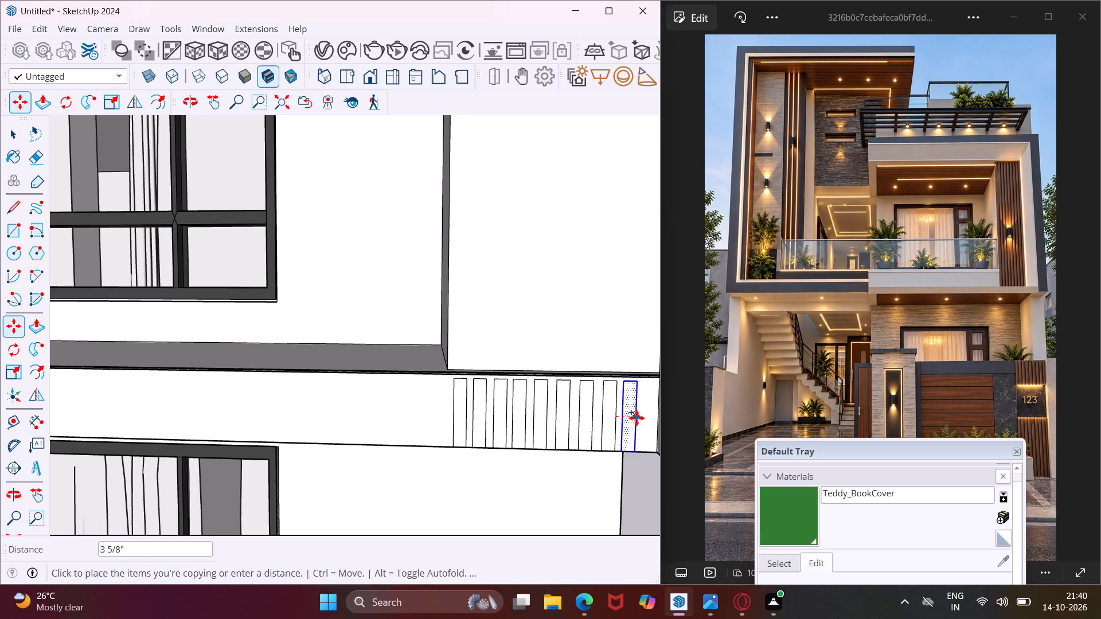
{"action": "left_click", "coordinate": [637, 418]}
{"action": "left_click", "coordinate": [634, 419]}
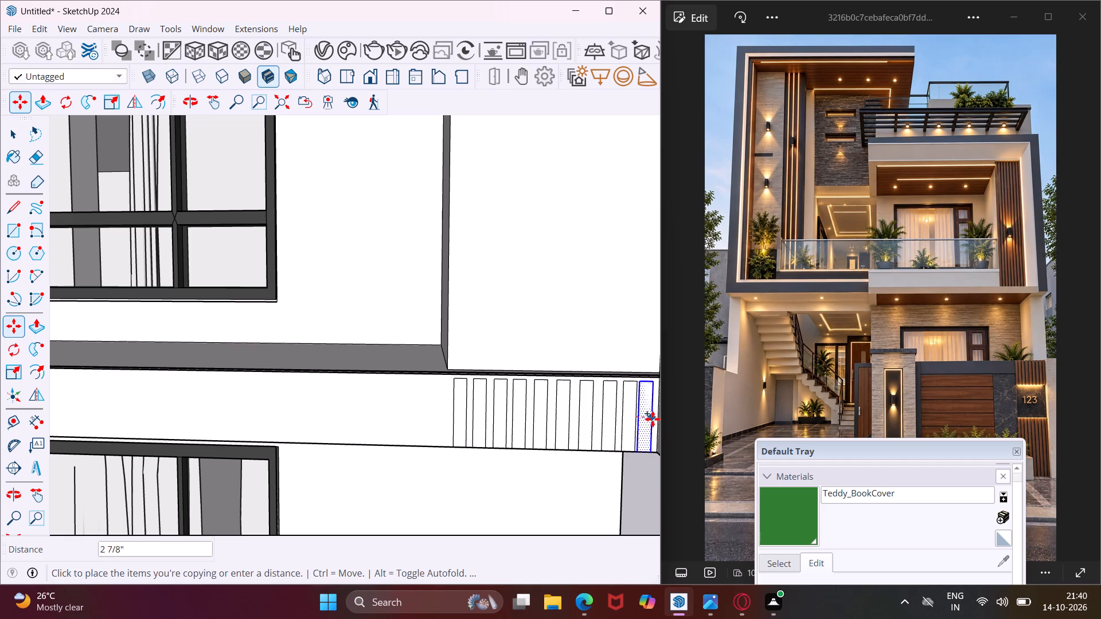
{"action": "left_click", "coordinate": [655, 419]}
{"action": "key", "text": "Escape"}
{"action": "key", "text": "space"}
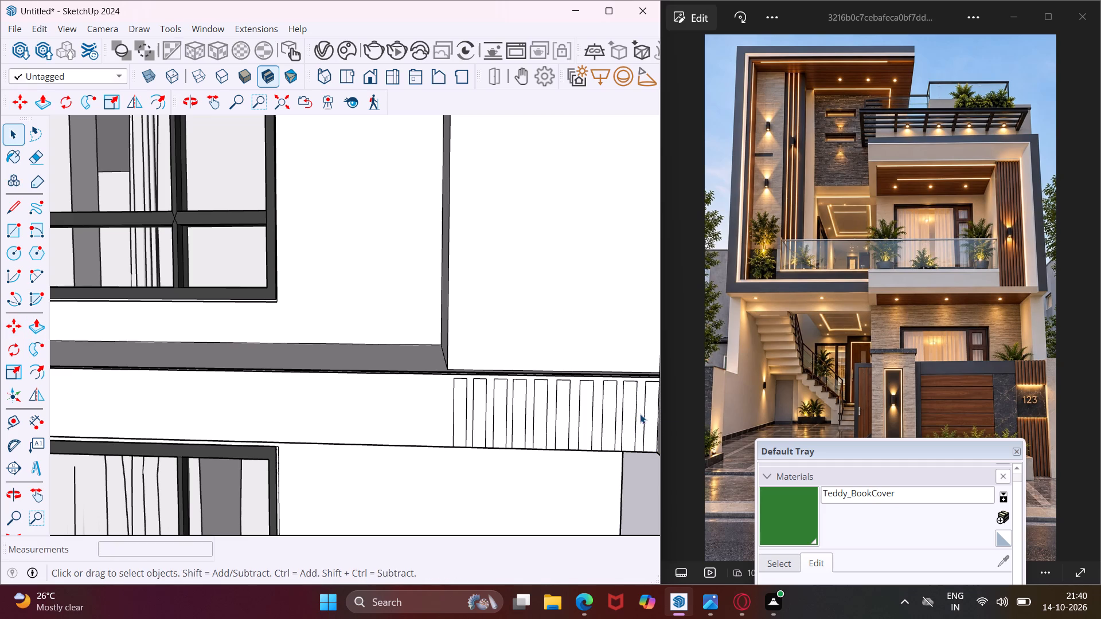
Extrude the slat rectangle farthest from the corner post outward about 1/4".
{"action": "middle_click_drag", "start_coordinate": [516, 401], "coordinate": [519, 482]}
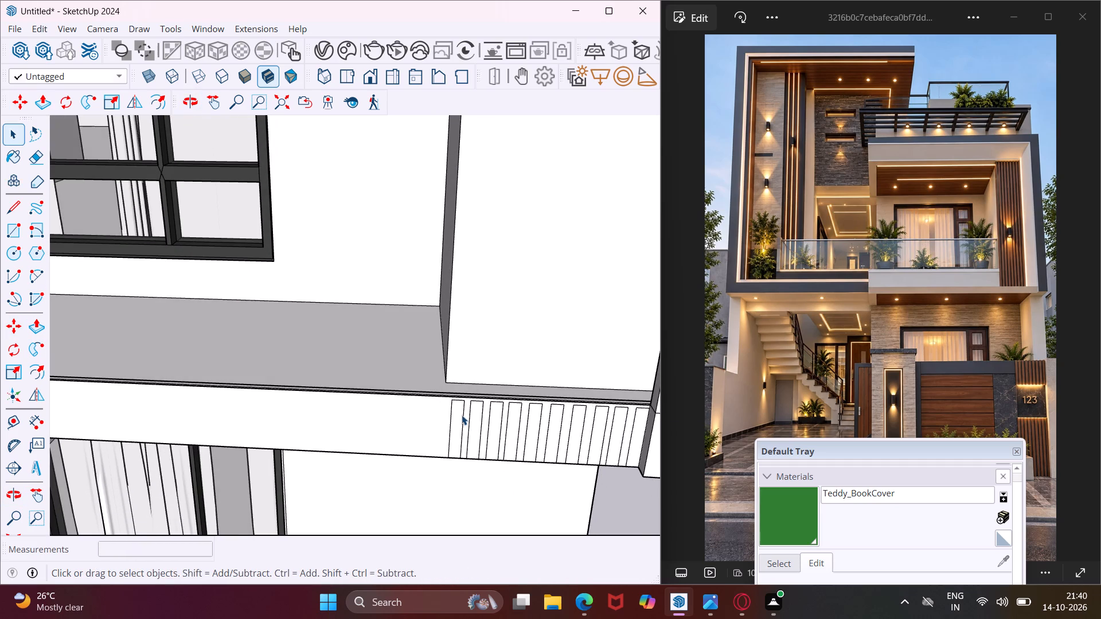
{"action": "scroll", "coordinate": [458, 414], "scroll_direction": "up", "scroll_amount": 9}
{"action": "left_click", "coordinate": [458, 414]}
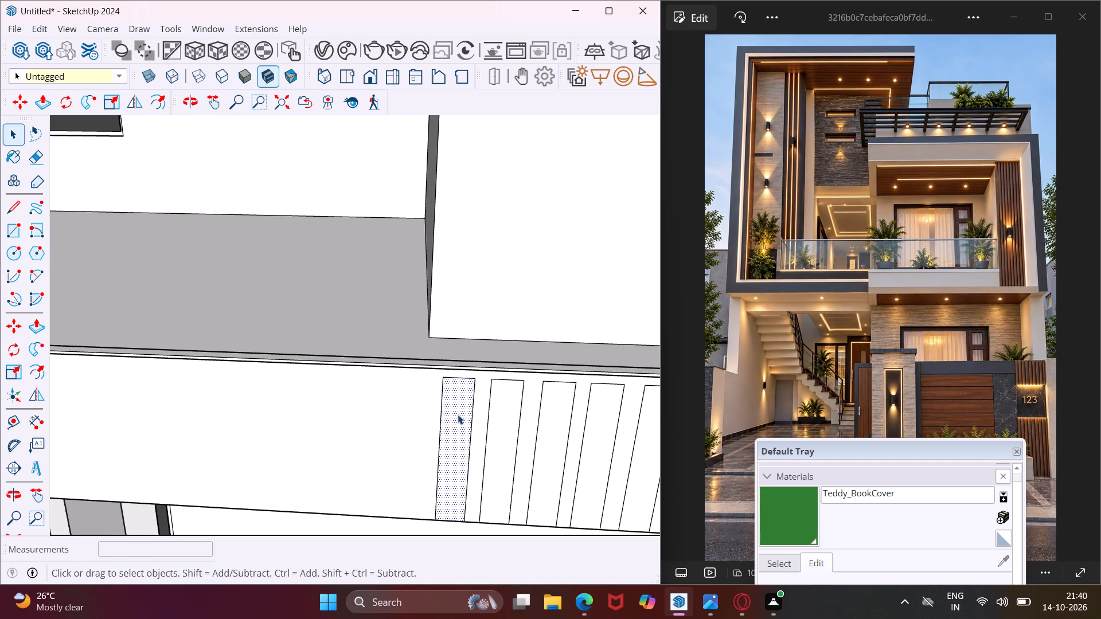
{"action": "key", "text": "p"}
{"action": "left_click", "coordinate": [458, 414]}
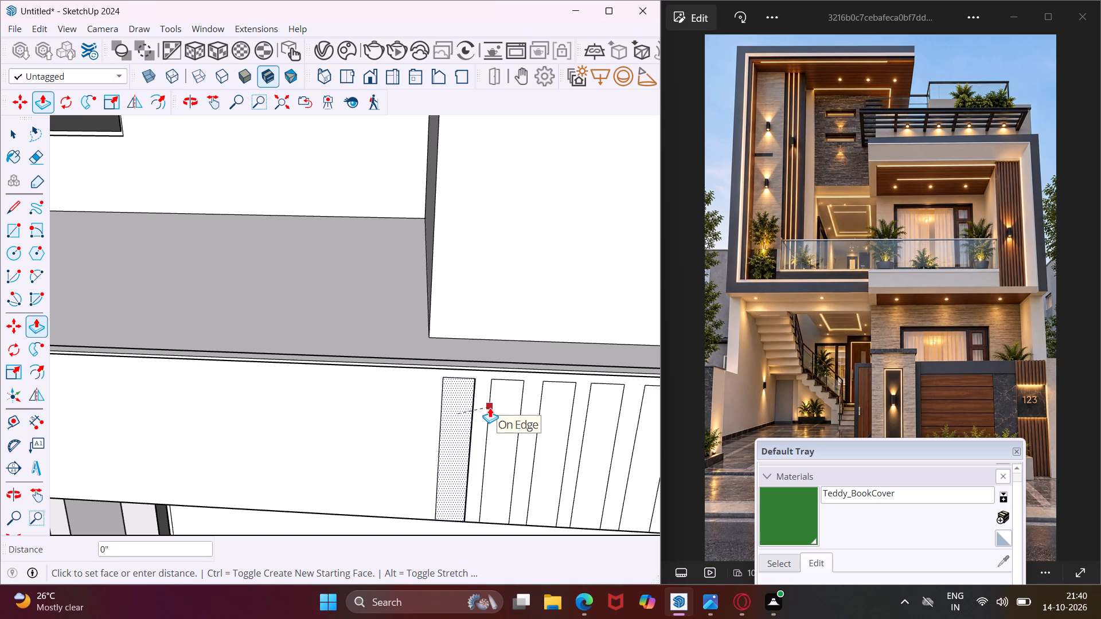
{"action": "middle_click_drag", "start_coordinate": [460, 416], "coordinate": [508, 498]}
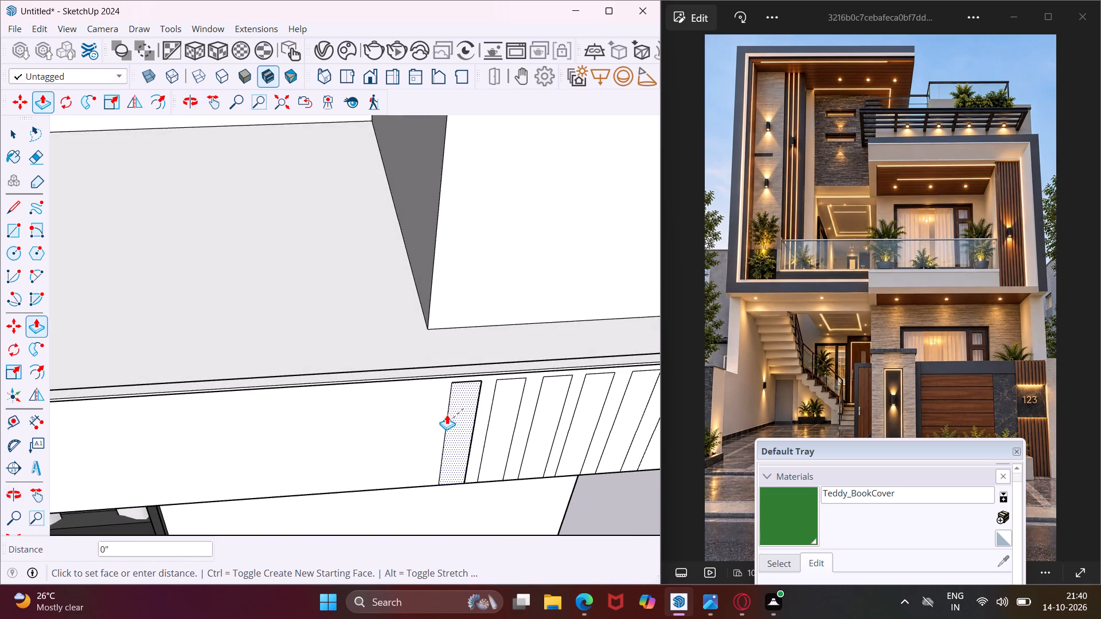
{"action": "scroll", "coordinate": [447, 409], "scroll_direction": "up", "scroll_amount": 8}
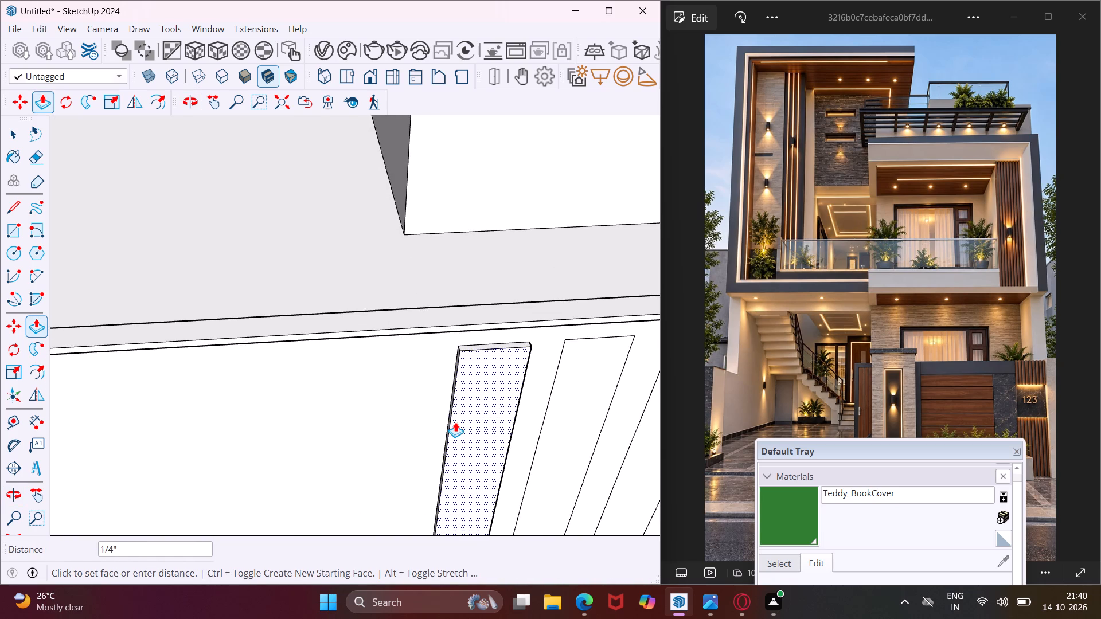
{"action": "left_click", "coordinate": [455, 422]}
{"action": "key", "text": "Escape"}
{"action": "key", "text": "space"}
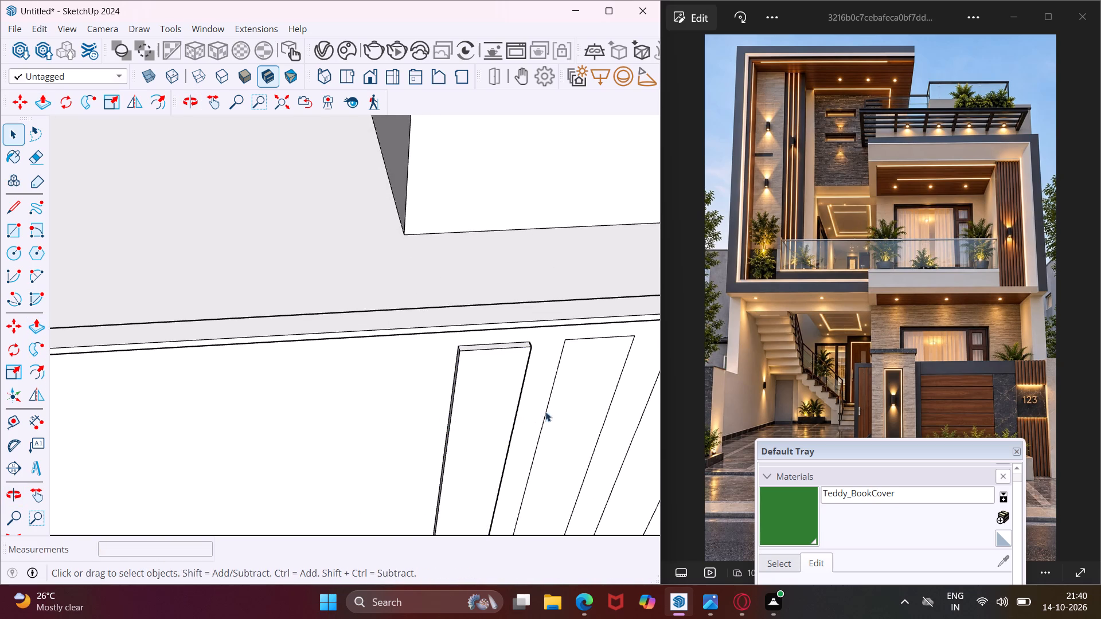
Extrude the second, third and fourth slat rectangles about 1/4", matching the first slat's depth.
{"action": "left_click", "coordinate": [556, 414]}
{"action": "key", "text": "p"}
{"action": "left_click", "coordinate": [557, 416]}
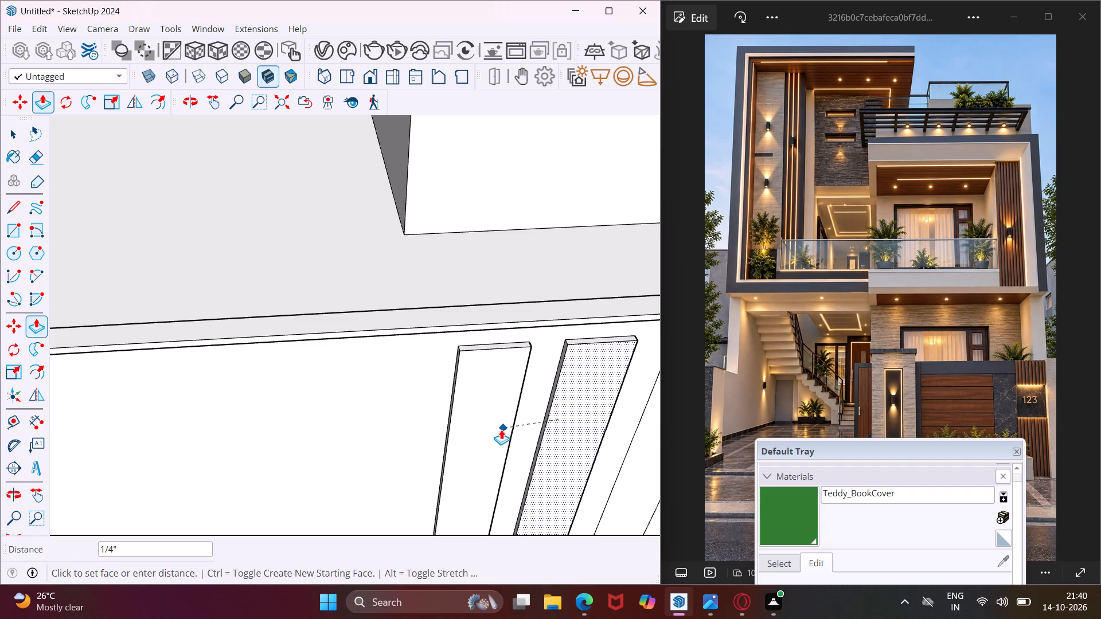
{"action": "left_click", "coordinate": [499, 430]}
{"action": "scroll", "coordinate": [483, 426], "scroll_direction": "down", "scroll_amount": 4}
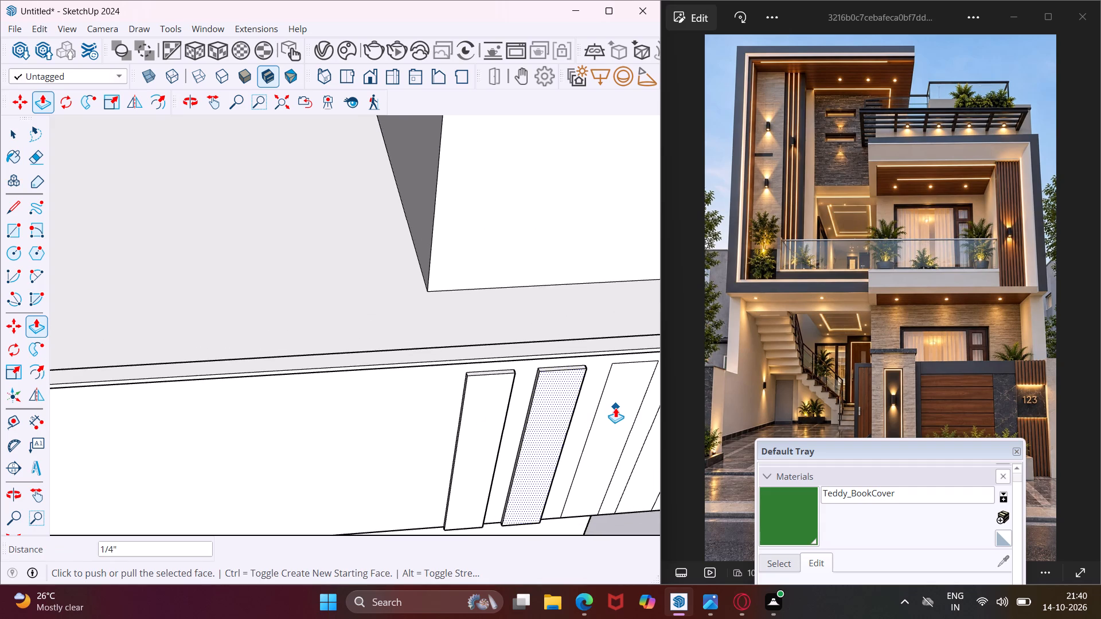
{"action": "key", "text": "Escape"}
{"action": "left_click", "coordinate": [615, 406]}
{"action": "left_click", "coordinate": [557, 420]}
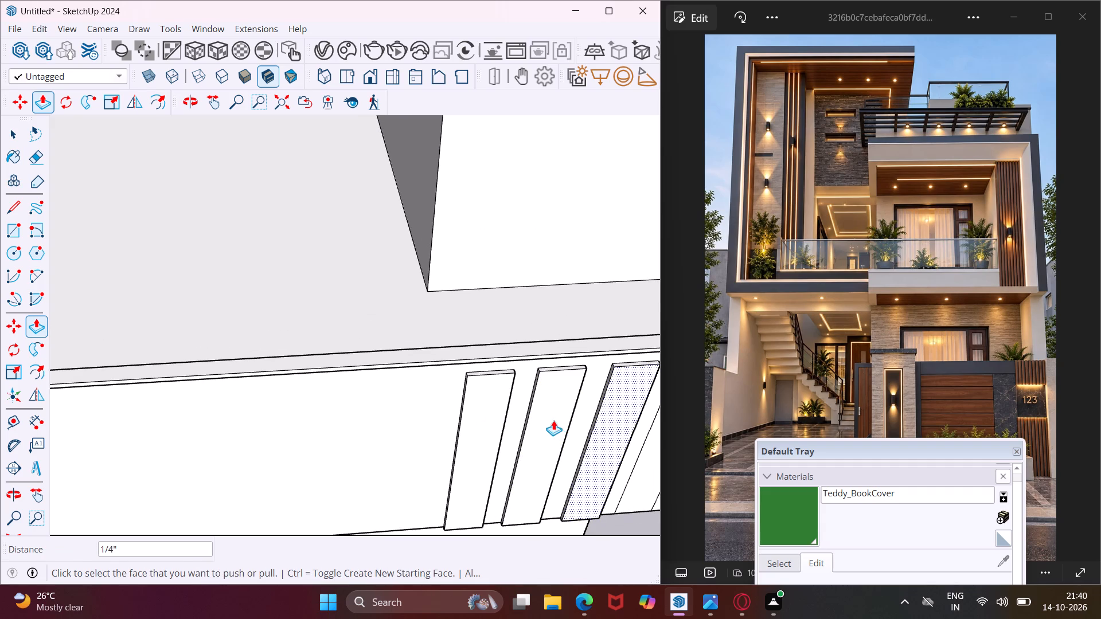
{"action": "scroll", "coordinate": [518, 410], "scroll_direction": "down", "scroll_amount": 5}
{"action": "left_click", "coordinate": [628, 399]}
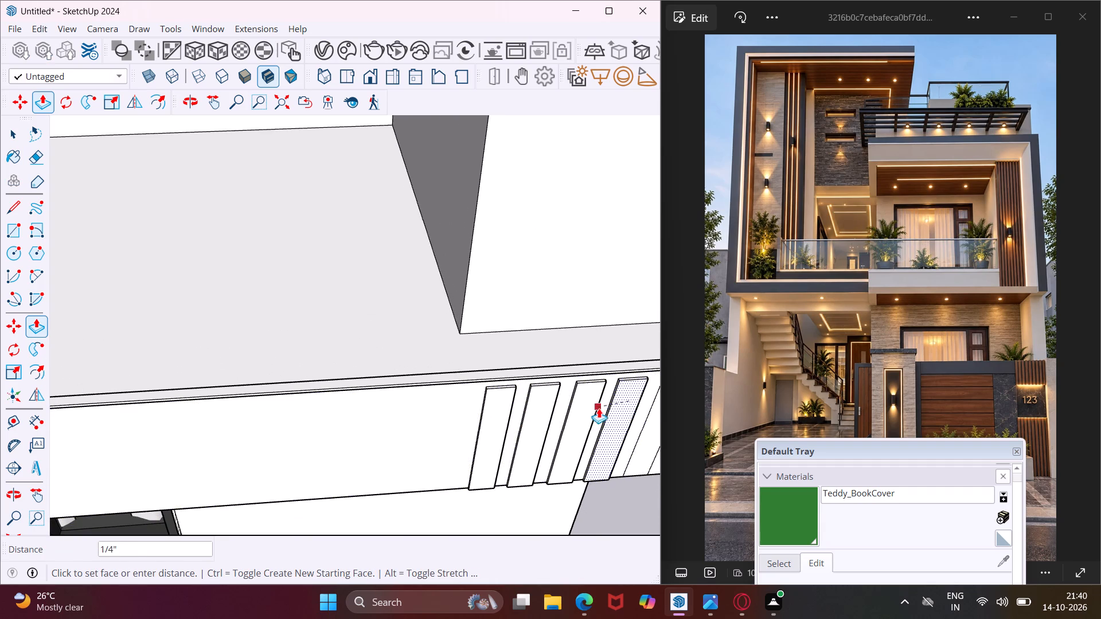
{"action": "left_click", "coordinate": [592, 412]}
Extrude the fifth, sixth and seventh slat rectangles about 1/4", level with the raised slats.
{"action": "scroll", "coordinate": [545, 413], "scroll_direction": "down", "scroll_amount": 2}
{"action": "middle_click_drag", "start_coordinate": [549, 414], "coordinate": [416, 387]}
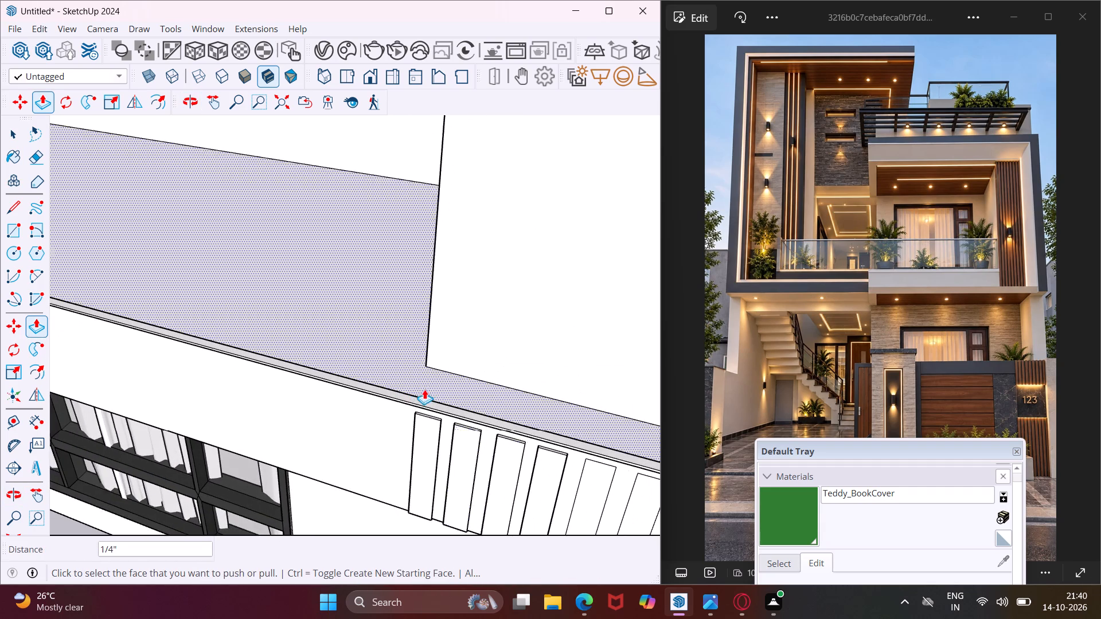
{"action": "scroll", "coordinate": [446, 402], "scroll_direction": "down", "scroll_amount": 3}
{"action": "scroll", "coordinate": [554, 472], "scroll_direction": "up", "scroll_amount": 9}
{"action": "left_click", "coordinate": [556, 473]}
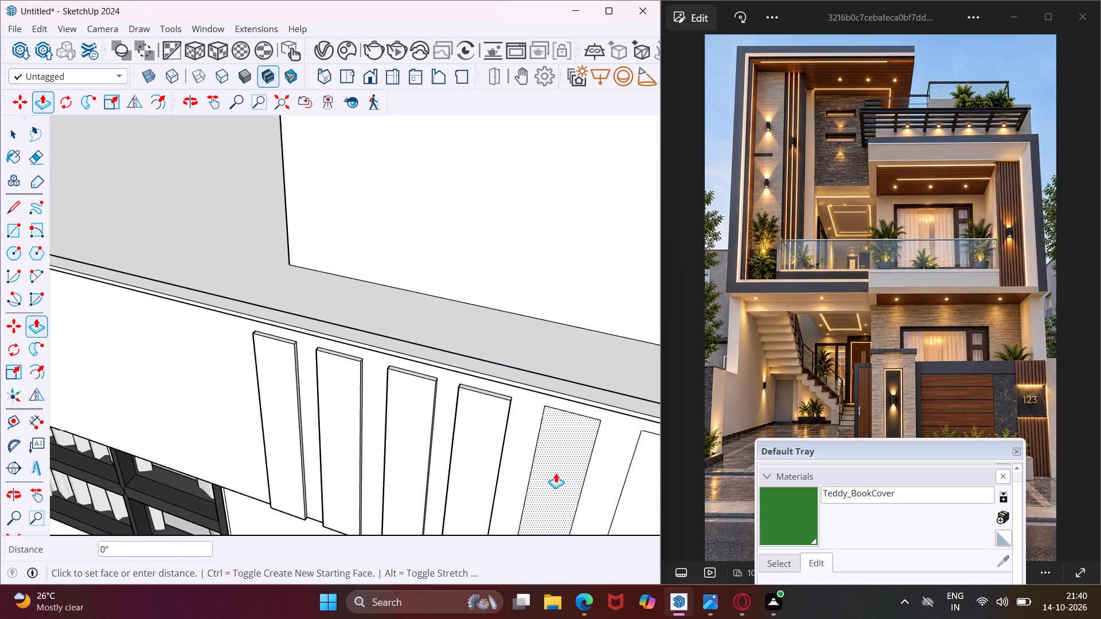
{"action": "left_click", "coordinate": [487, 465]}
{"action": "scroll", "coordinate": [470, 460], "scroll_direction": "down", "scroll_amount": 4}
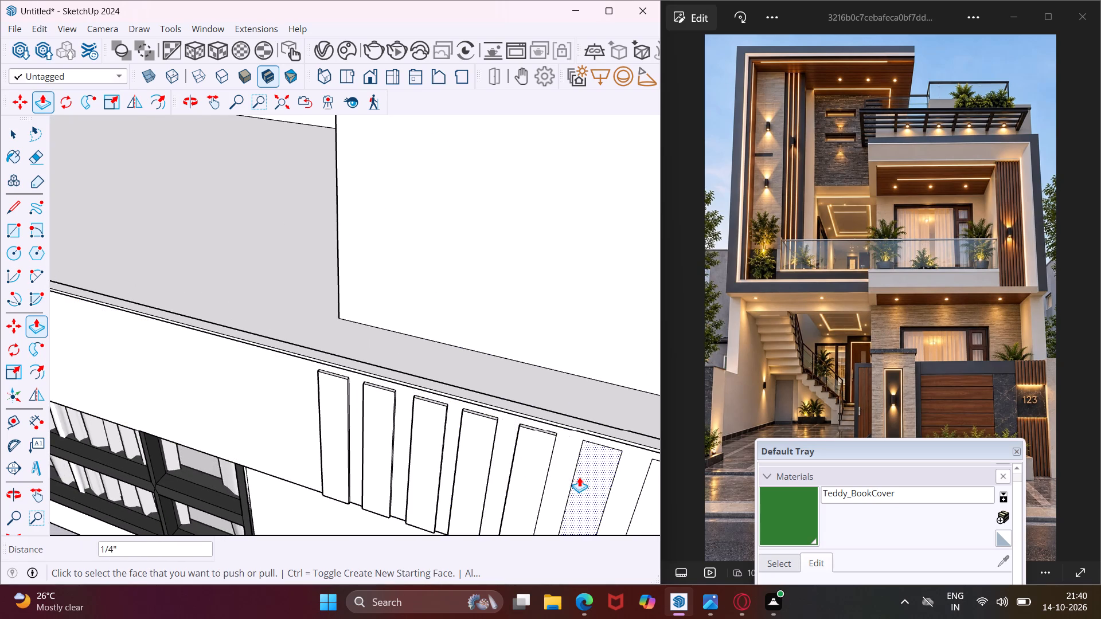
{"action": "left_click", "coordinate": [585, 479]}
{"action": "left_click", "coordinate": [541, 473]}
{"action": "scroll", "coordinate": [517, 459], "scroll_direction": "down", "scroll_amount": 5}
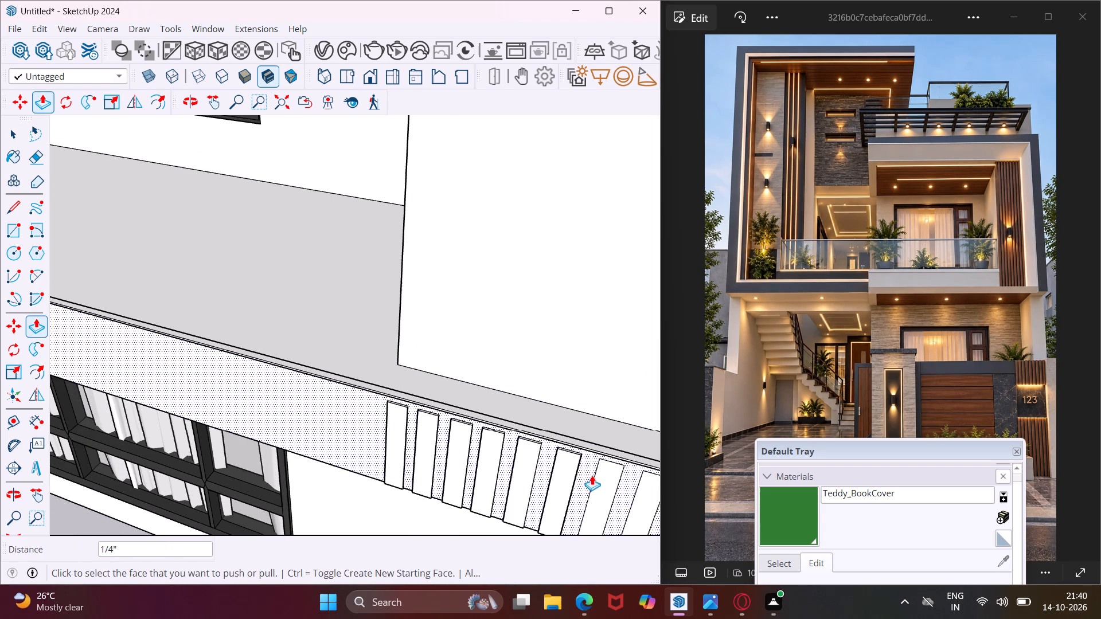
{"action": "middle_click_drag", "start_coordinate": [631, 487], "coordinate": [724, 456]}
{"action": "left_click", "coordinate": [610, 460]}
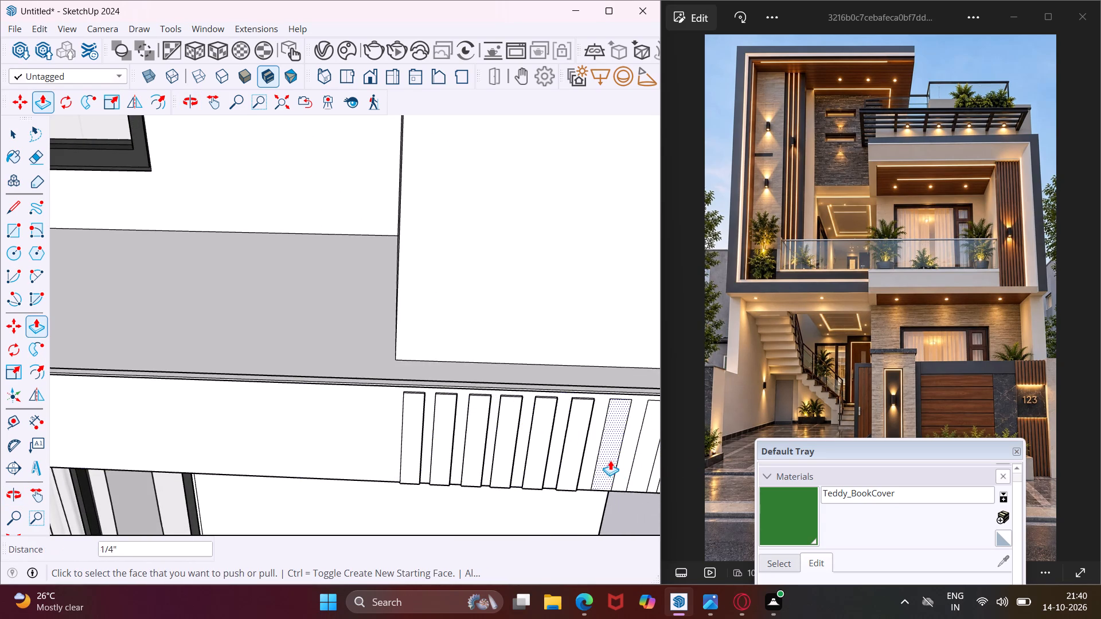
{"action": "left_click", "coordinate": [577, 455]}
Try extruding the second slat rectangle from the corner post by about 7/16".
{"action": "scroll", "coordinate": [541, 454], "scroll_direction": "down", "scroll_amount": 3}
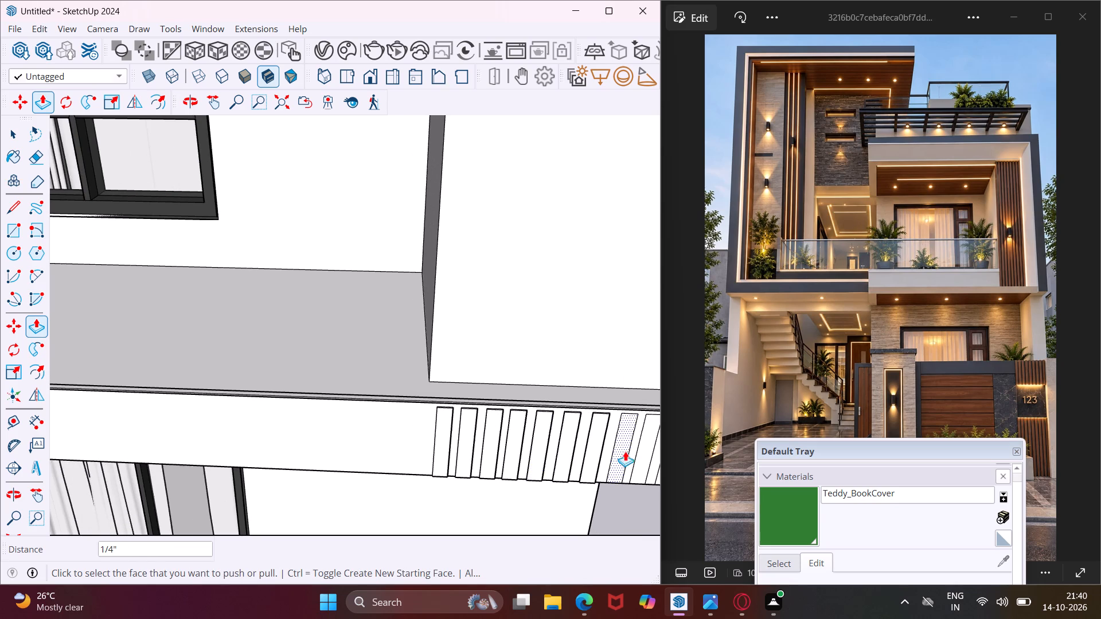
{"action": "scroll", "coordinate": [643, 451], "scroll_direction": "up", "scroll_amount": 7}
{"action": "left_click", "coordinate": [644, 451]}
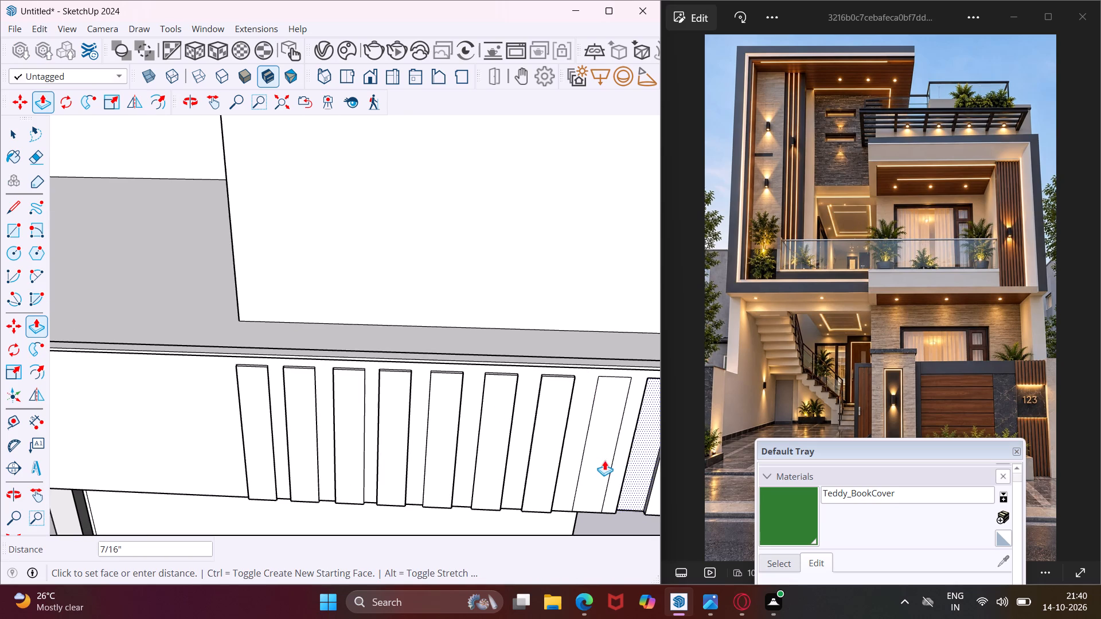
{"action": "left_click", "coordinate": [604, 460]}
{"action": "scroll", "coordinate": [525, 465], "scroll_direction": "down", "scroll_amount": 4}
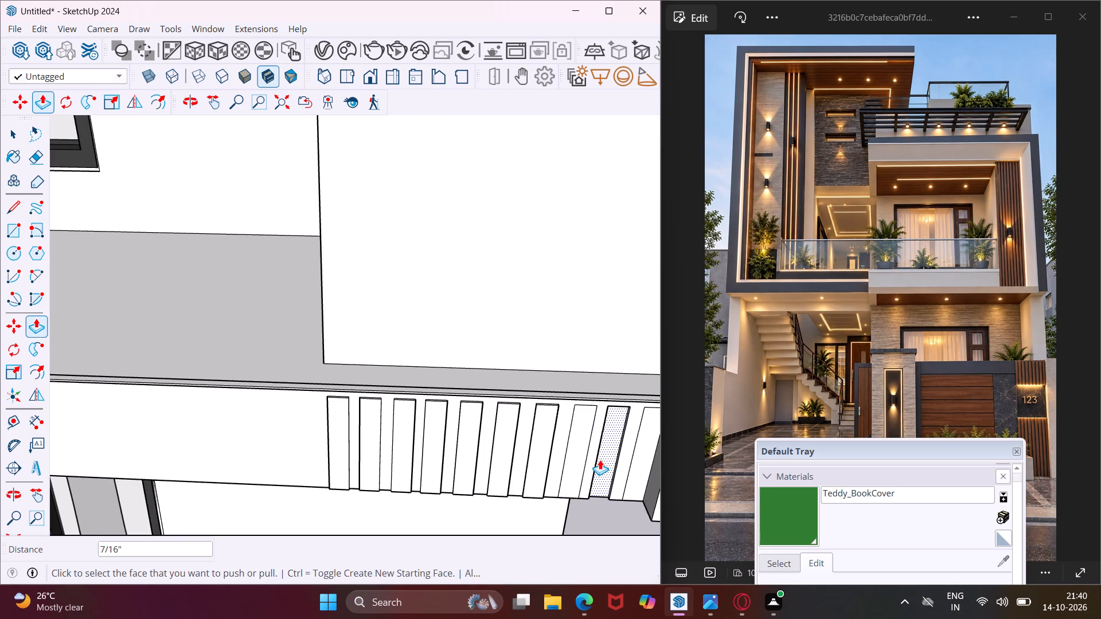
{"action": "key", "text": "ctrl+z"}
Extrude the three remaining slat rectangles nearest the corner post about 1/4", flush with the other slats.
{"action": "scroll", "coordinate": [604, 461], "scroll_direction": "up", "scroll_amount": 3}
{"action": "left_click", "coordinate": [605, 461]}
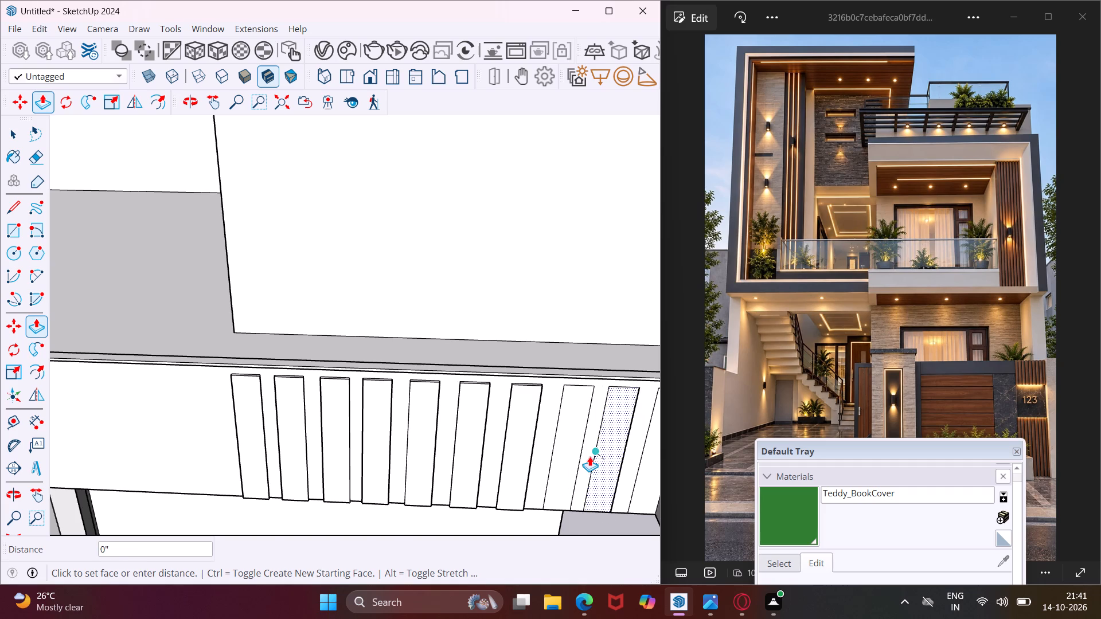
{"action": "scroll", "coordinate": [589, 456], "scroll_direction": "up", "scroll_amount": 5}
{"action": "key", "text": "Escape"}
{"action": "left_click", "coordinate": [617, 466]}
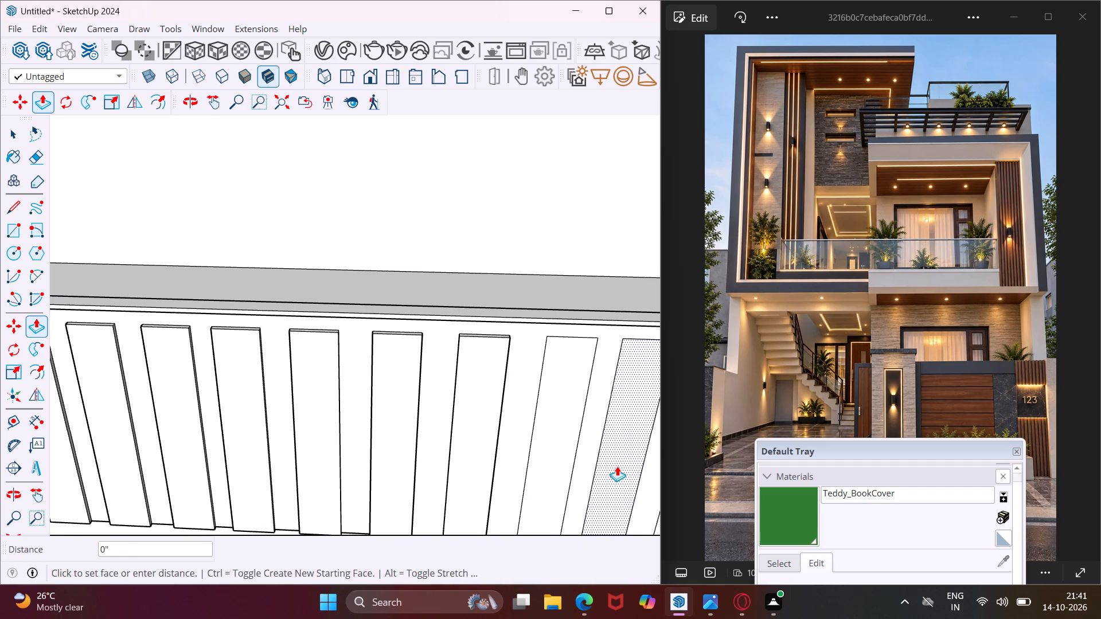
{"action": "left_click", "coordinate": [481, 488]}
{"action": "left_click", "coordinate": [549, 473]}
{"action": "left_click", "coordinate": [477, 496]}
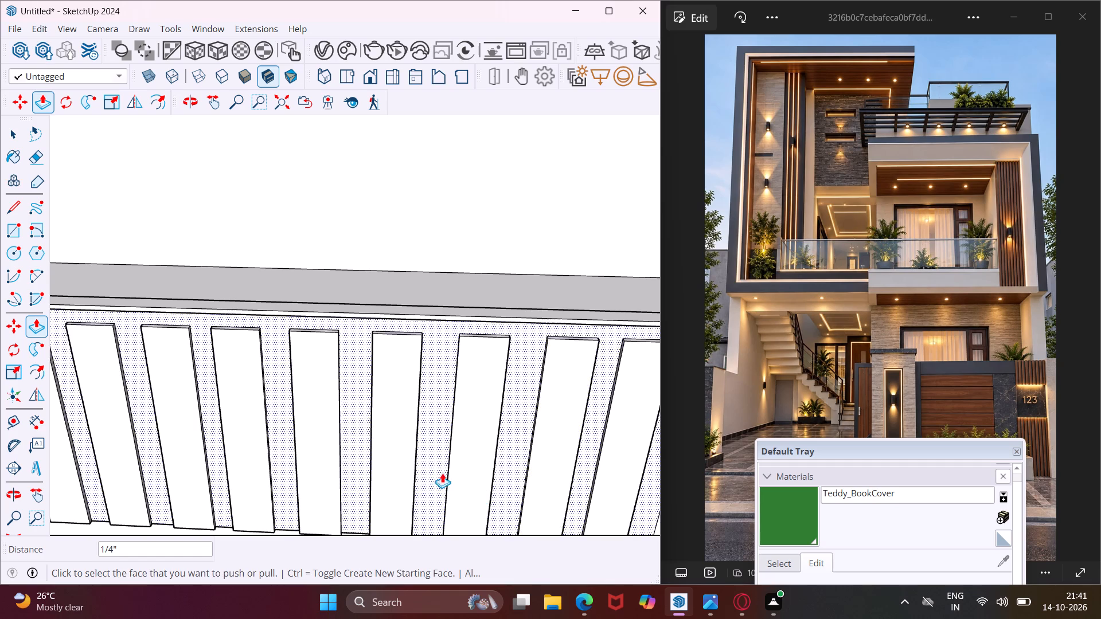
{"action": "scroll", "coordinate": [432, 470], "scroll_direction": "down", "scroll_amount": 5}
{"action": "scroll", "coordinate": [597, 473], "scroll_direction": "up", "scroll_amount": 3}
{"action": "left_click", "coordinate": [594, 468]}
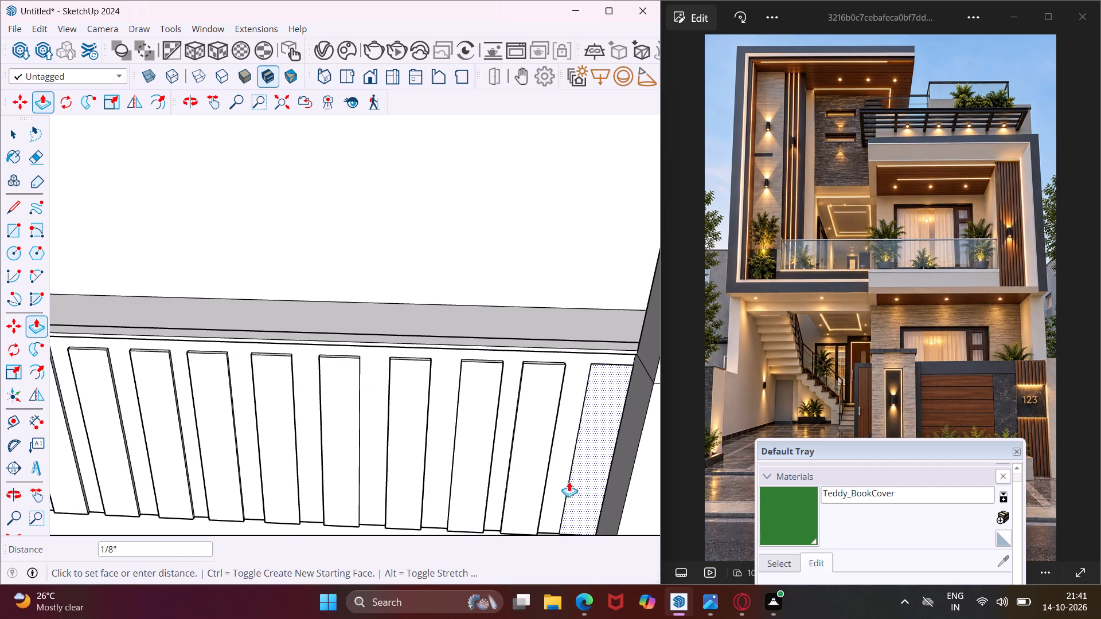
{"action": "left_click", "coordinate": [536, 485]}
{"action": "key", "text": "Escape"}
{"action": "key", "text": "space"}
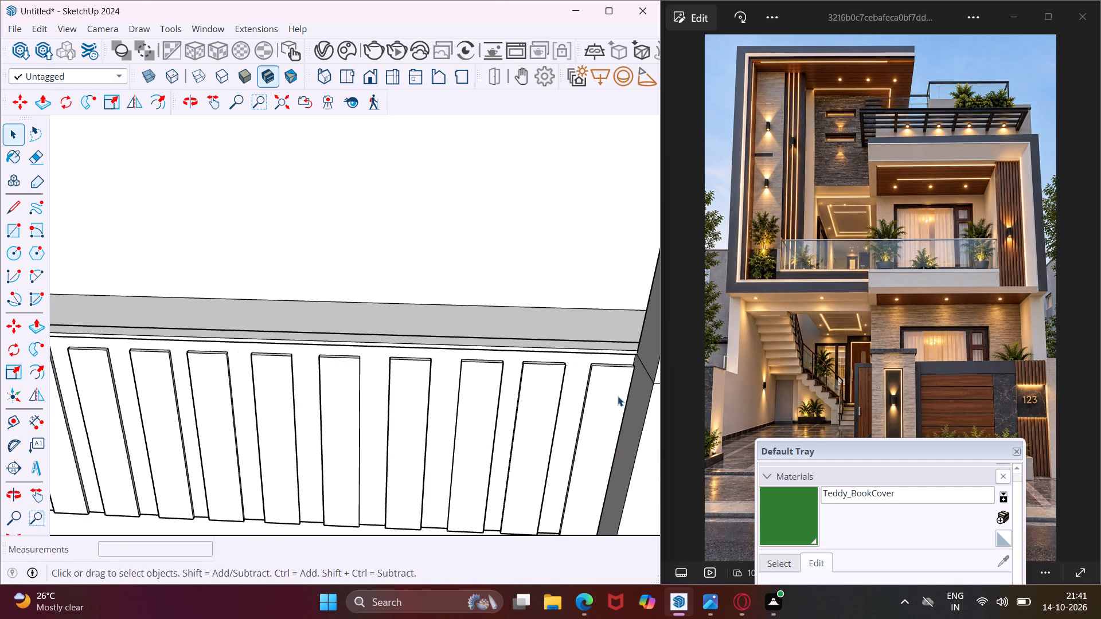
Extend the top face of the slat nearest the corner post upward 13/16", to the edge of the ledge above.
{"action": "scroll", "coordinate": [618, 396], "scroll_direction": "up", "scroll_amount": 1}
{"action": "middle_click_drag", "start_coordinate": [617, 398], "coordinate": [635, 483]}
{"action": "scroll", "coordinate": [617, 364], "scroll_direction": "up", "scroll_amount": 11}
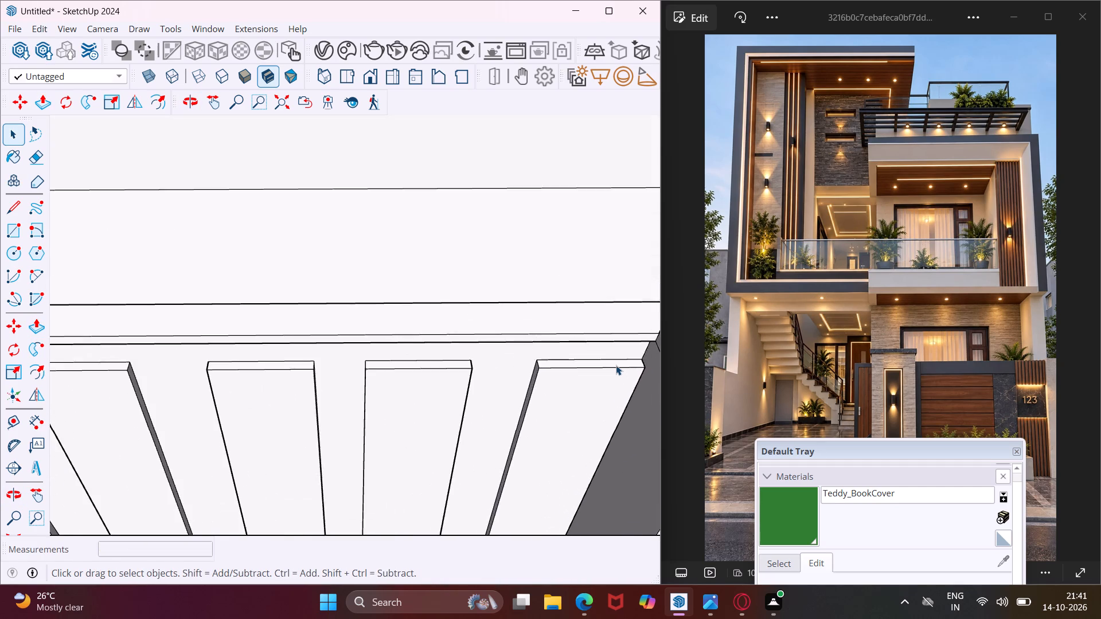
{"action": "scroll", "coordinate": [616, 365], "scroll_direction": "up", "scroll_amount": 3}
{"action": "left_click", "coordinate": [615, 366]}
{"action": "key", "text": "p"}
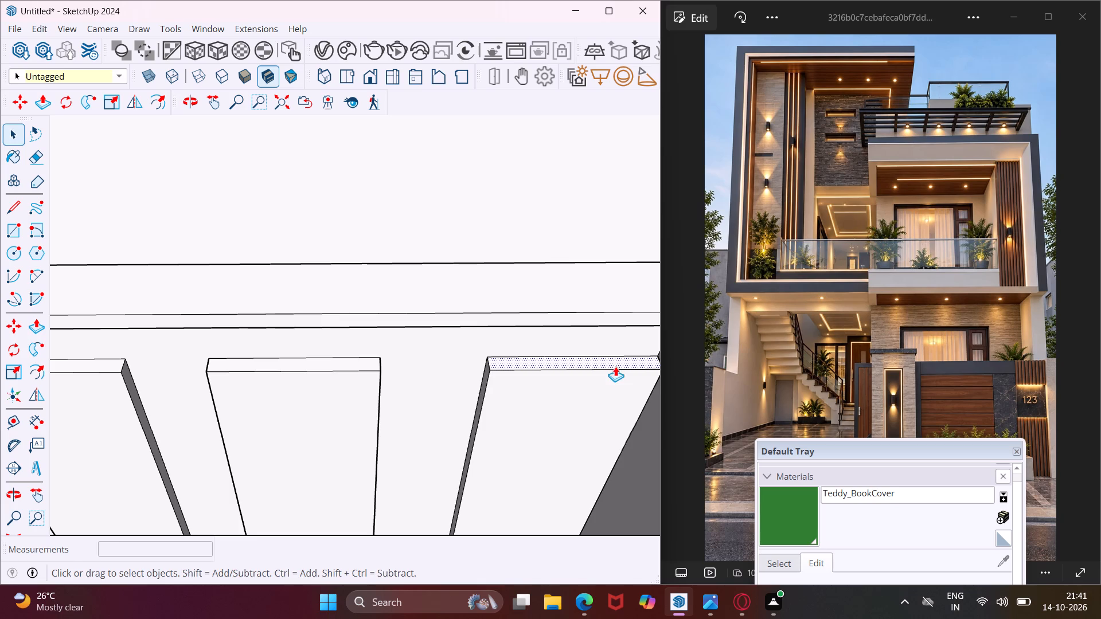
{"action": "left_click", "coordinate": [609, 358]}
{"action": "scroll", "coordinate": [572, 339], "scroll_direction": "down", "scroll_amount": 6}
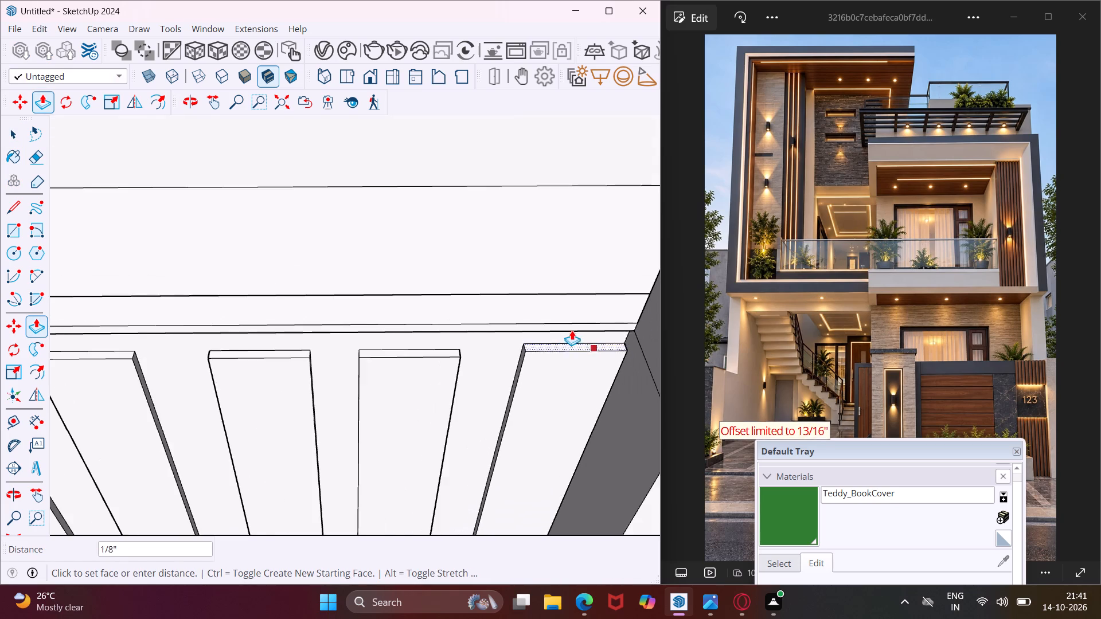
{"action": "scroll", "coordinate": [571, 326], "scroll_direction": "down", "scroll_amount": 12}
{"action": "scroll", "coordinate": [556, 256], "scroll_direction": "down", "scroll_amount": 6}
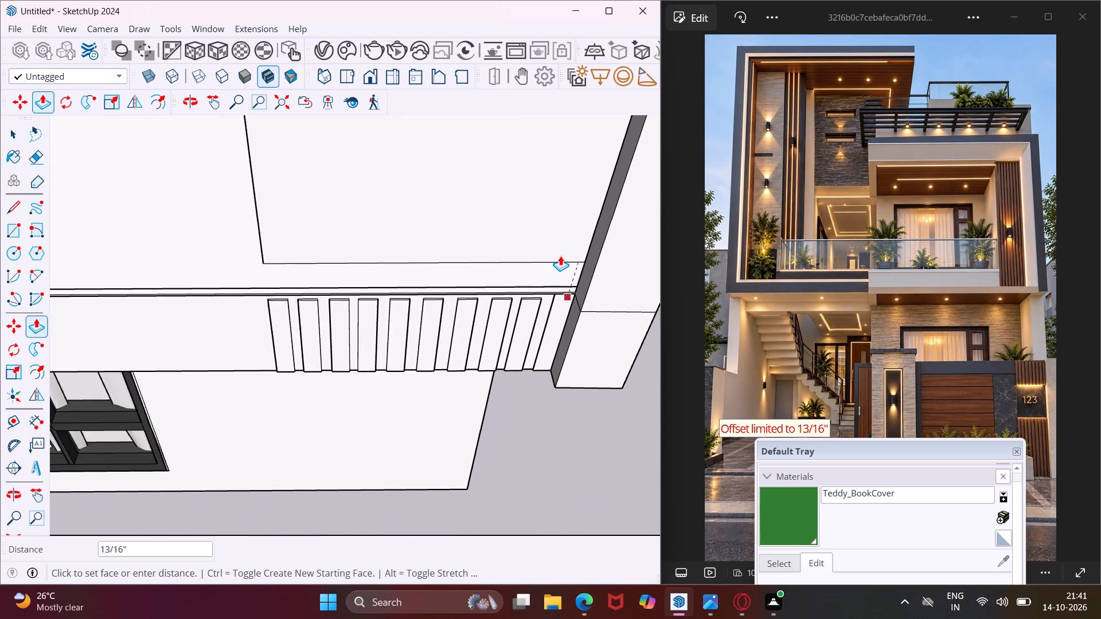
{"action": "scroll", "coordinate": [560, 256], "scroll_direction": "down", "scroll_amount": 5}
{"action": "scroll", "coordinate": [570, 276], "scroll_direction": "up", "scroll_amount": 12}
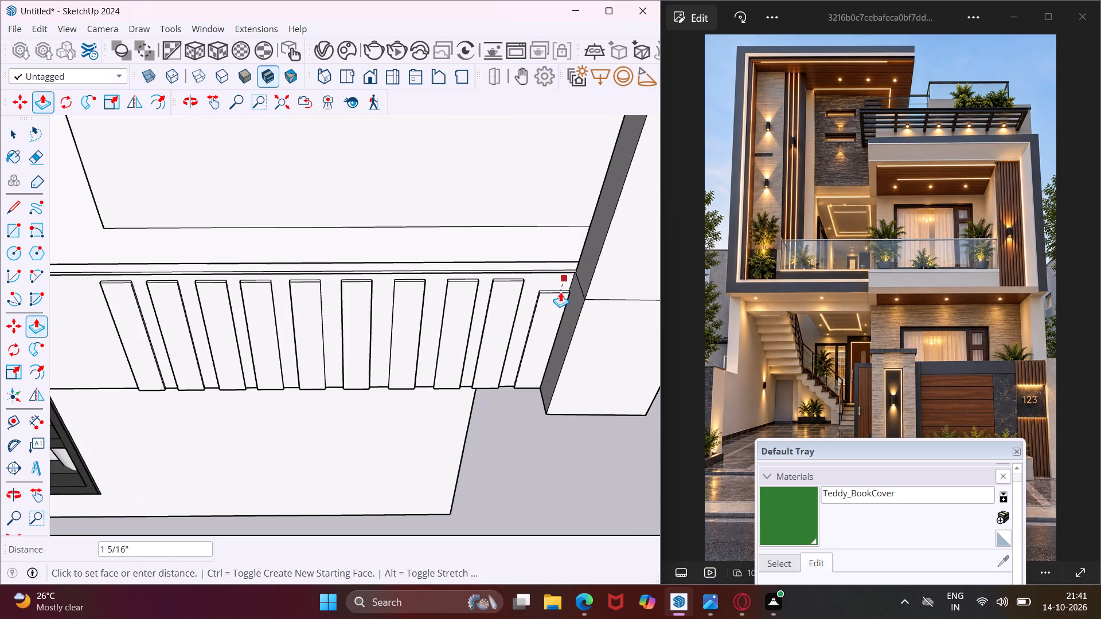
{"action": "scroll", "coordinate": [560, 292], "scroll_direction": "up", "scroll_amount": 13}
{"action": "scroll", "coordinate": [536, 294], "scroll_direction": "down", "scroll_amount": 8}
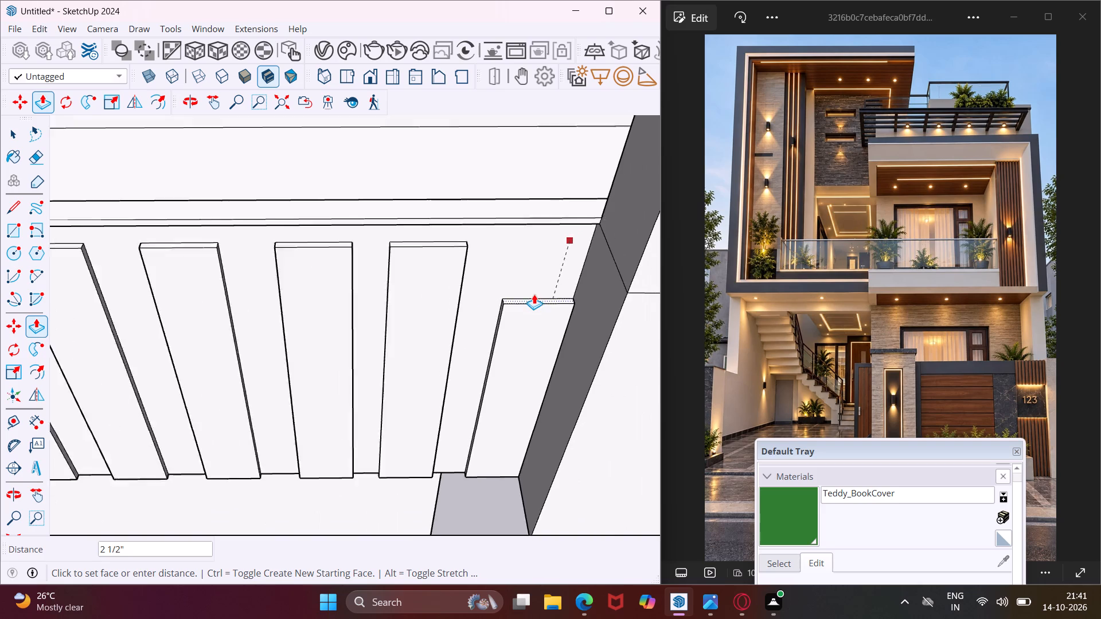
{"action": "scroll", "coordinate": [534, 294], "scroll_direction": "down", "scroll_amount": 2}
{"action": "scroll", "coordinate": [571, 234], "scroll_direction": "up", "scroll_amount": 8}
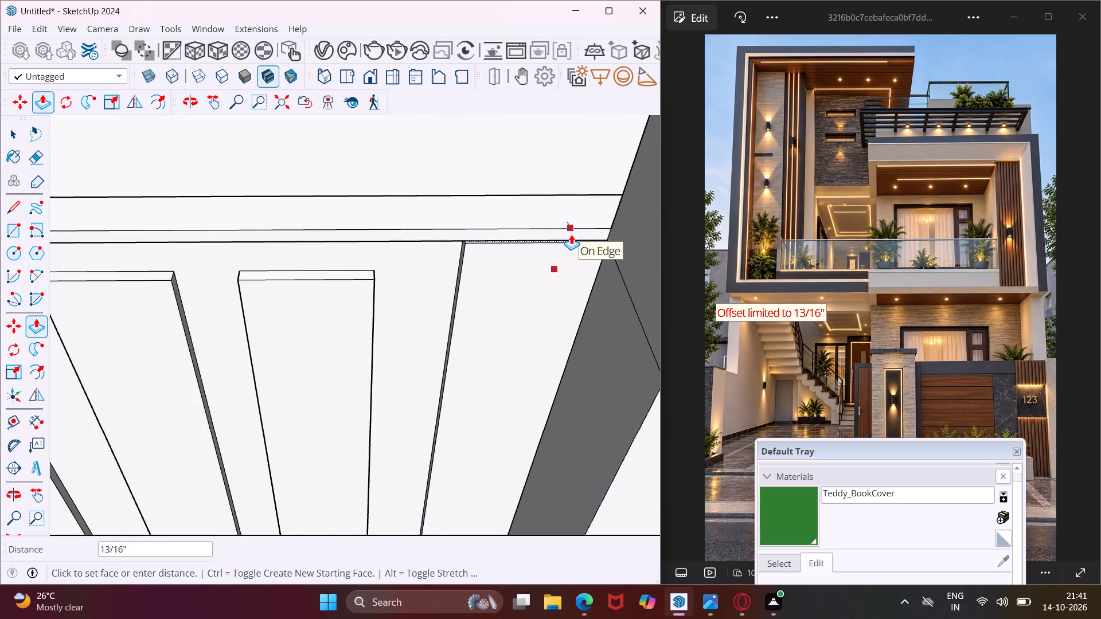
{"action": "scroll", "coordinate": [571, 234], "scroll_direction": "up", "scroll_amount": 3}
{"action": "left_click", "coordinate": [572, 236]}
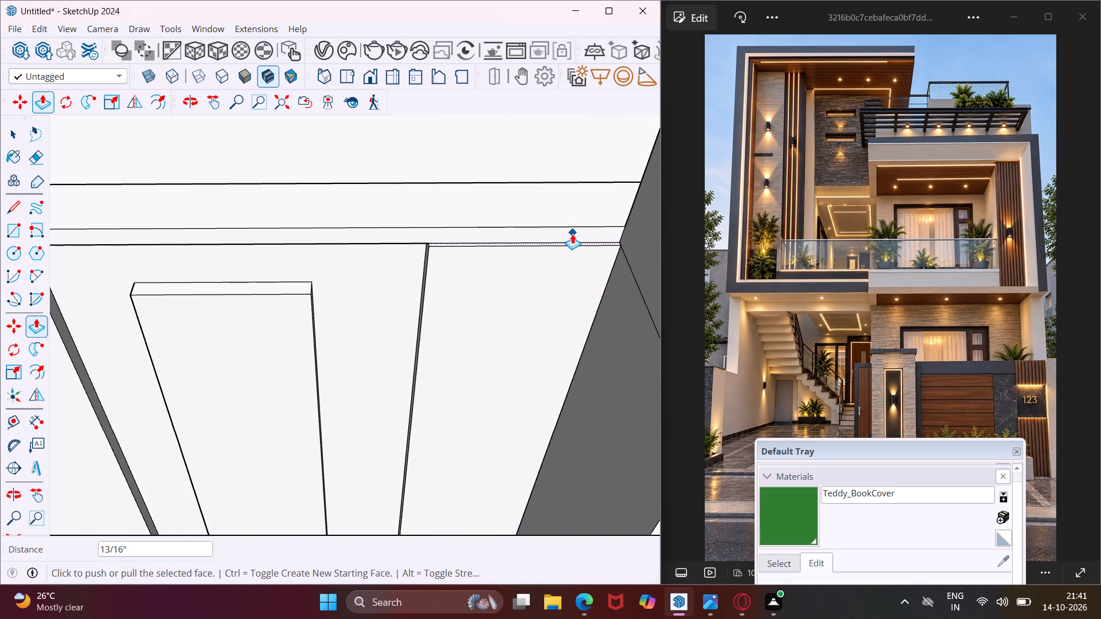
Raise the top face of the slat nearest the corner post by another 1/4" or so.
{"action": "scroll", "coordinate": [572, 234], "scroll_direction": "up", "scroll_amount": 9}
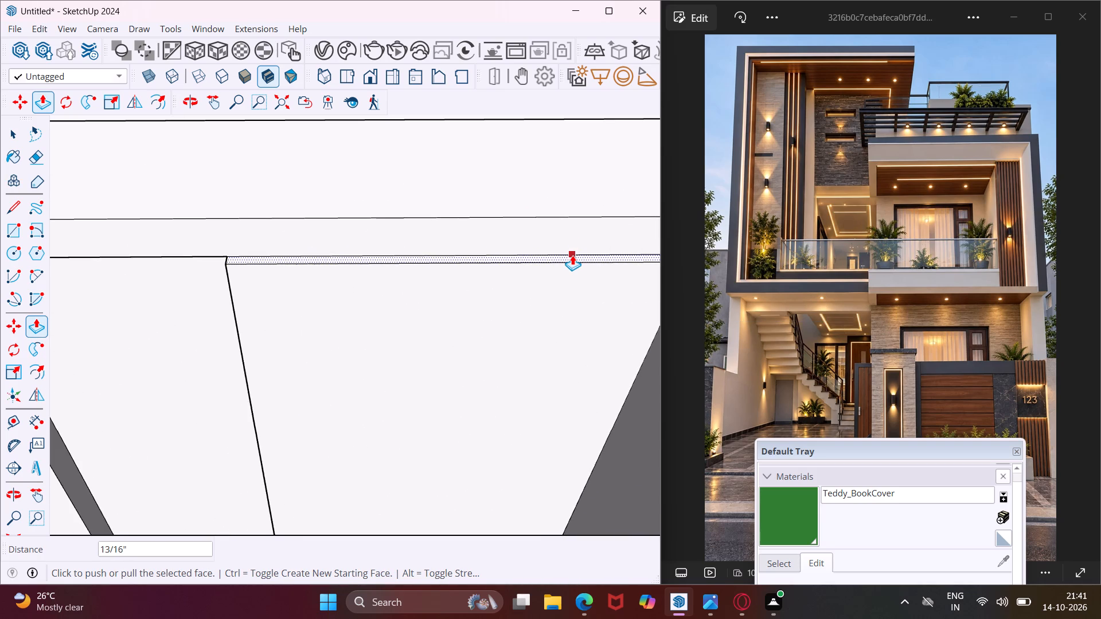
{"action": "left_click", "coordinate": [572, 255]}
{"action": "scroll", "coordinate": [561, 206], "scroll_direction": "down", "scroll_amount": 3}
{"action": "scroll", "coordinate": [561, 206], "scroll_direction": "up", "scroll_amount": 3}
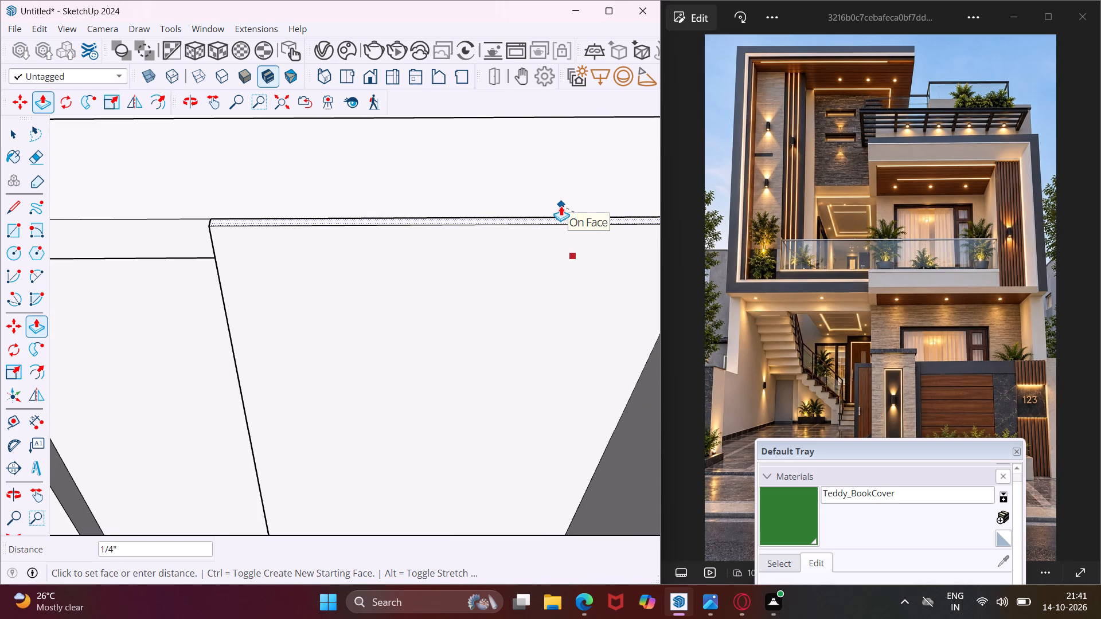
{"action": "left_click", "coordinate": [560, 214]}
Extend the same slat's top face about 1' 3/8" further up, alongside the corner post above the balcony floor.
{"action": "scroll", "coordinate": [560, 214], "scroll_direction": "up", "scroll_amount": 5}
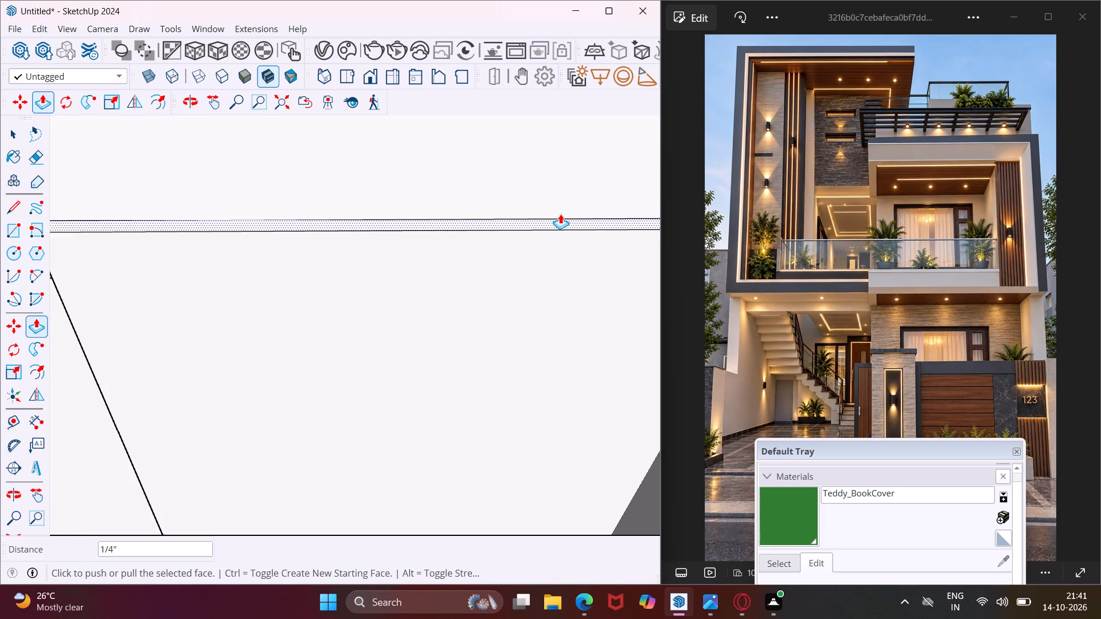
{"action": "scroll", "coordinate": [560, 214], "scroll_direction": "up", "scroll_amount": 3}
{"action": "left_click", "coordinate": [563, 225]}
{"action": "scroll", "coordinate": [563, 167], "scroll_direction": "down", "scroll_amount": 4}
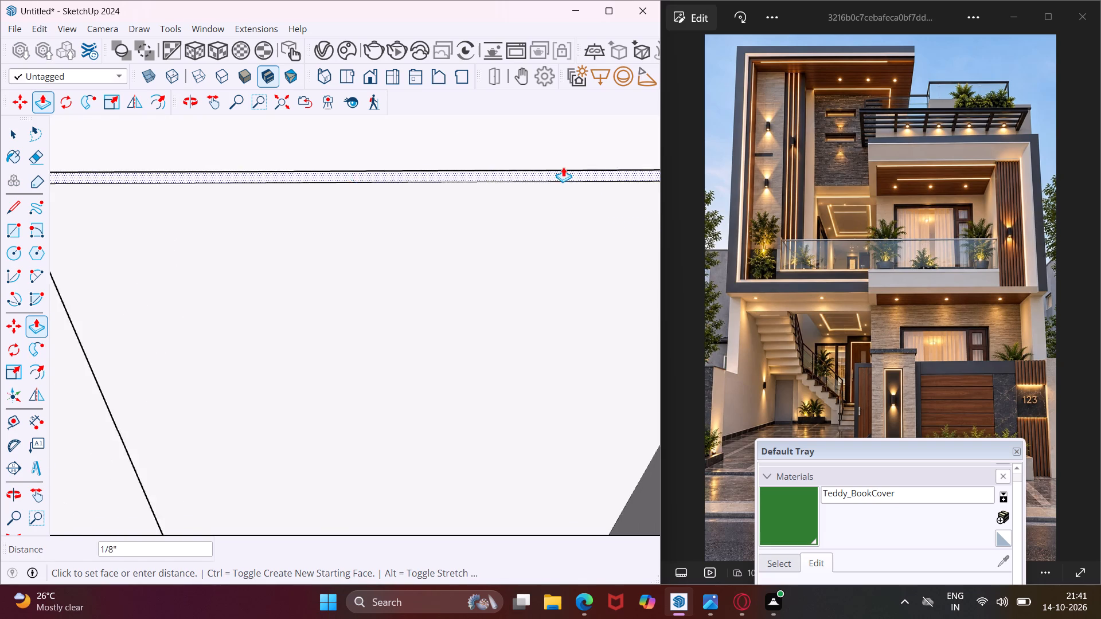
{"action": "scroll", "coordinate": [563, 167], "scroll_direction": "down", "scroll_amount": 11}
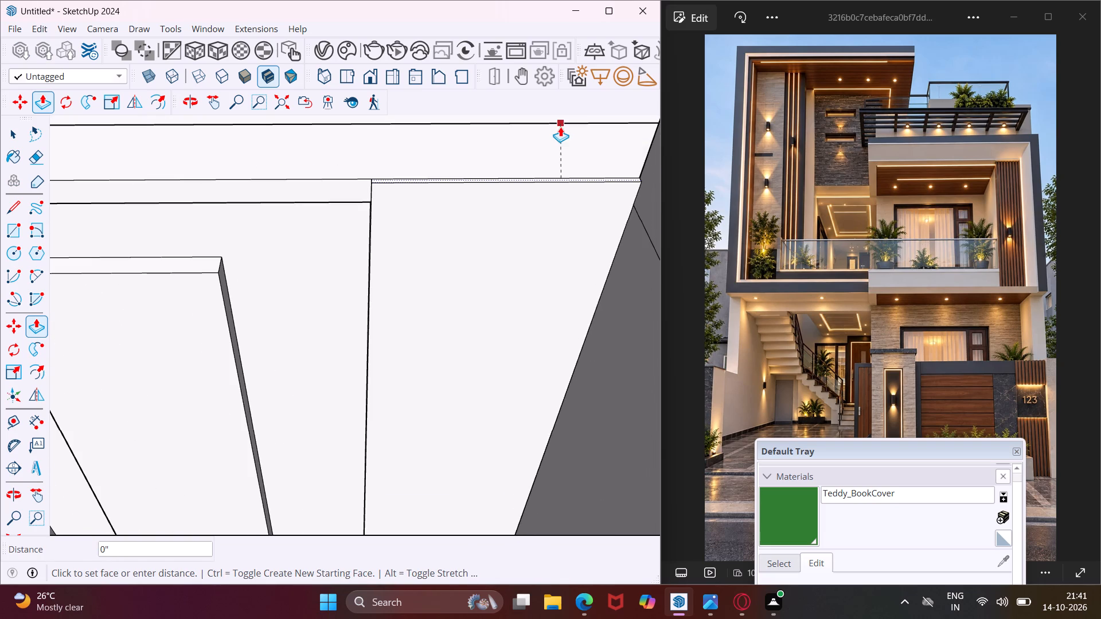
{"action": "middle_click_drag", "start_coordinate": [554, 132], "coordinate": [446, 211]}
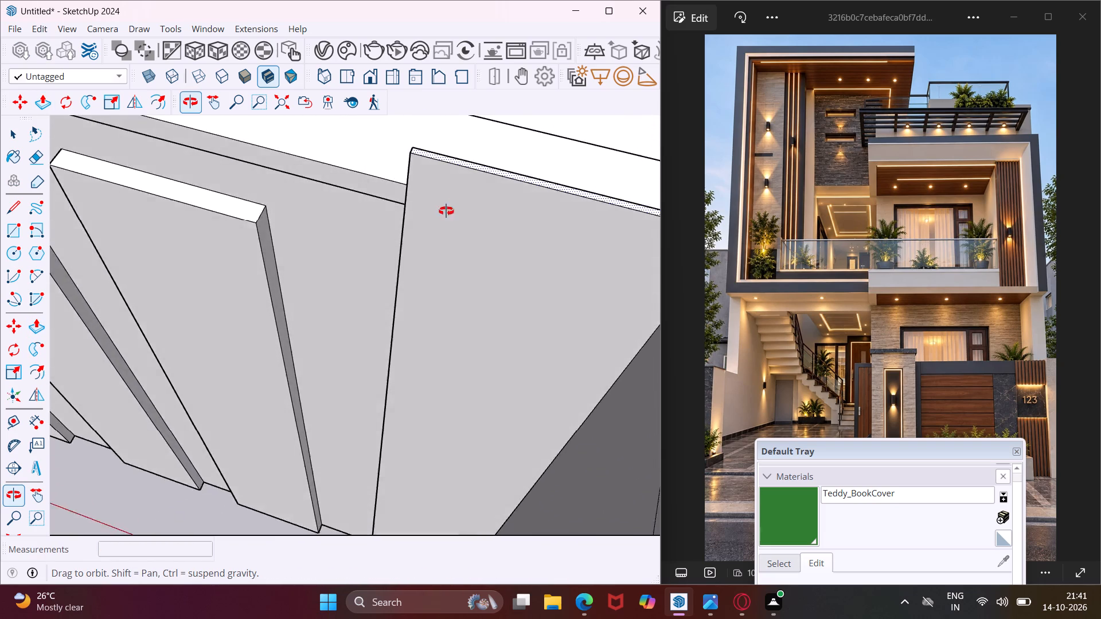
{"action": "middle_click_drag", "start_coordinate": [446, 211], "coordinate": [384, 248]}
{"action": "scroll", "coordinate": [384, 248], "scroll_direction": "down", "scroll_amount": 14}
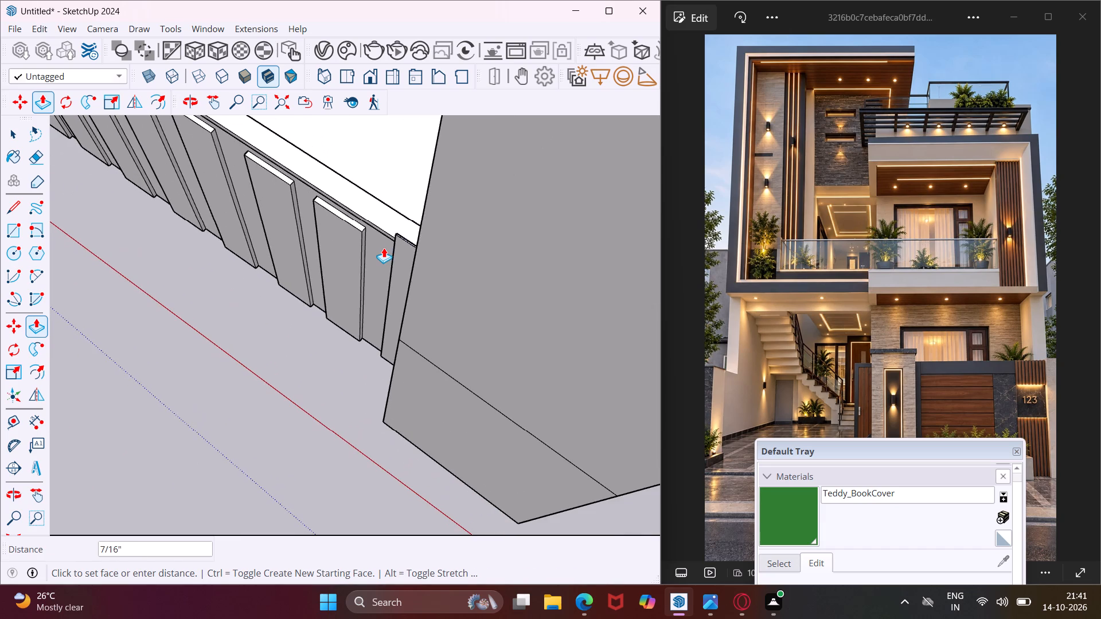
{"action": "scroll", "coordinate": [419, 193], "scroll_direction": "down", "scroll_amount": 15}
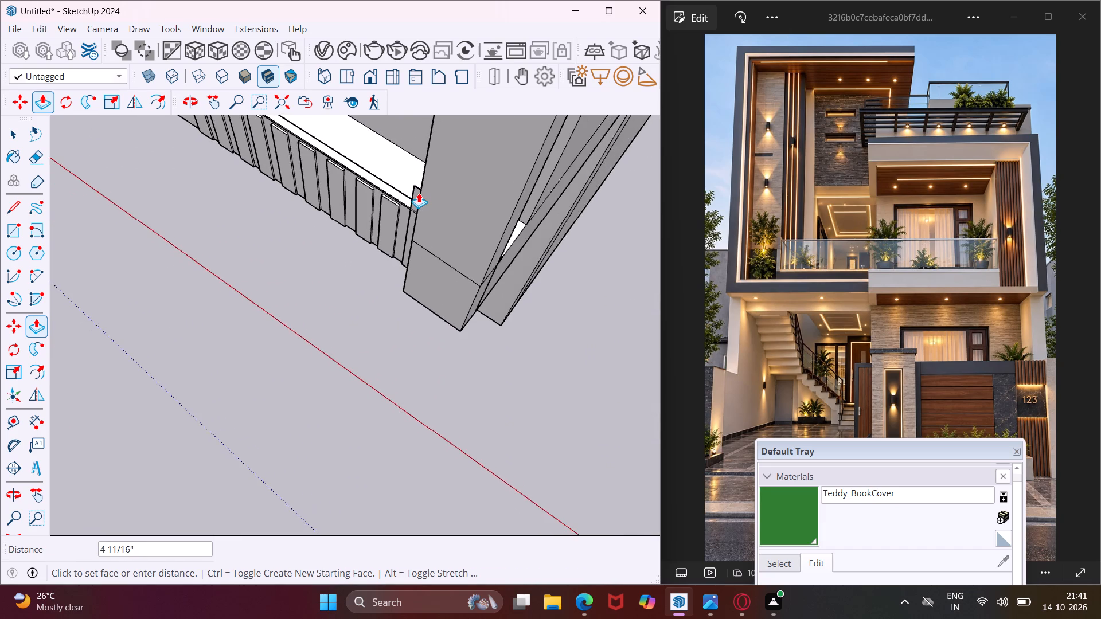
{"action": "scroll", "coordinate": [419, 193], "scroll_direction": "down", "scroll_amount": 2}
{"action": "middle_click_drag", "start_coordinate": [419, 193], "coordinate": [565, 126]}
{"action": "scroll", "coordinate": [550, 124], "scroll_direction": "down", "scroll_amount": 4}
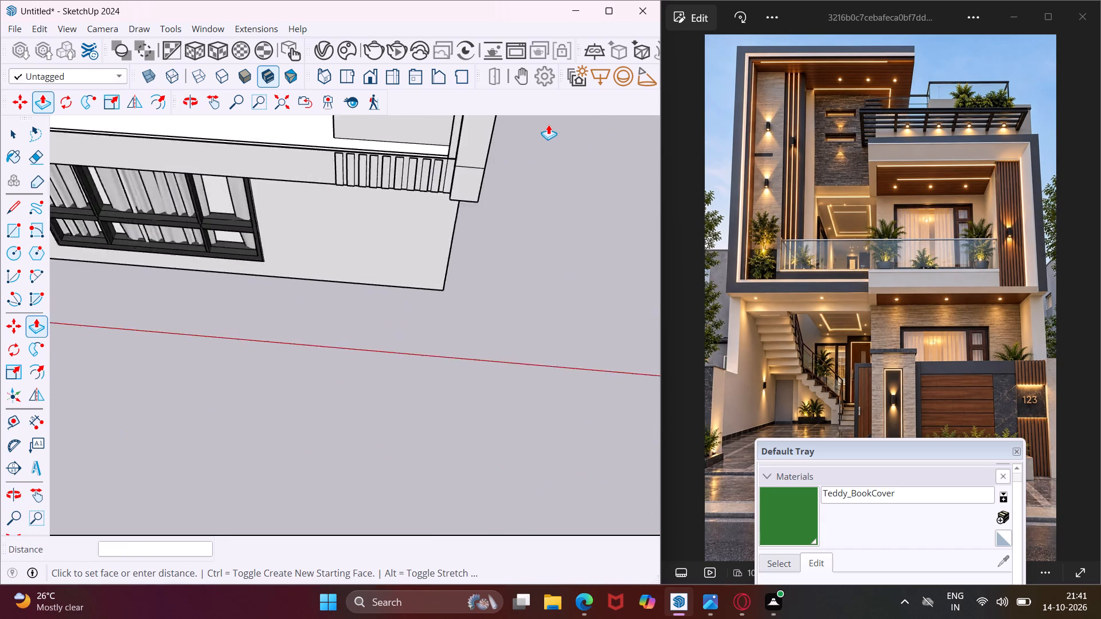
{"action": "scroll", "coordinate": [548, 124], "scroll_direction": "down", "scroll_amount": 5}
{"action": "middle_click_drag", "start_coordinate": [541, 126], "coordinate": [541, 86]}
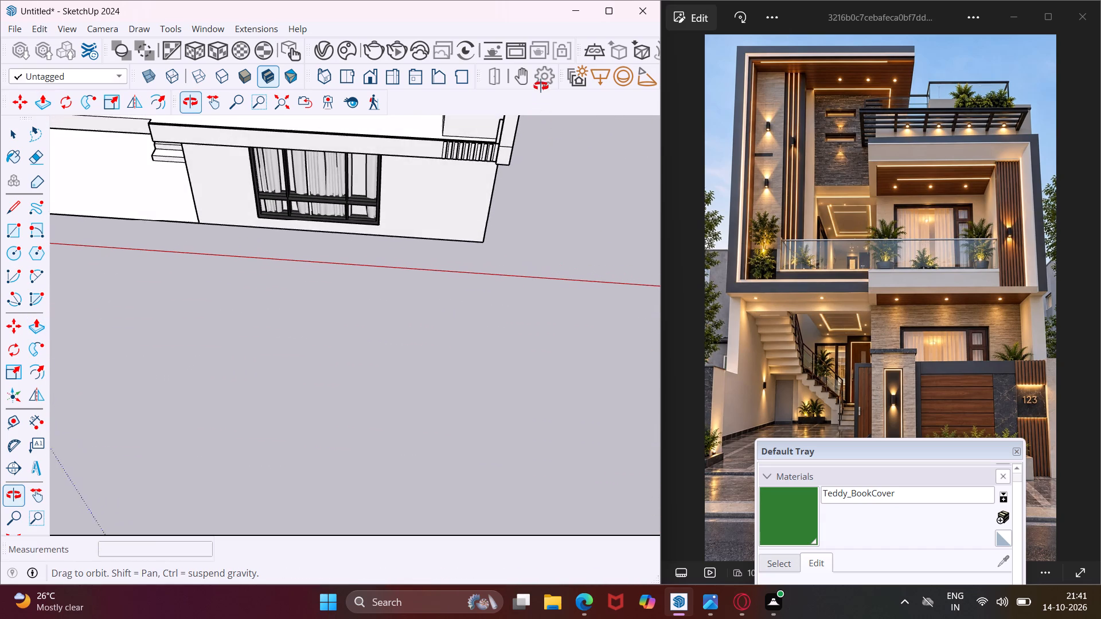
{"action": "middle_click_drag", "start_coordinate": [541, 86], "coordinate": [541, 84]}
{"action": "left_click", "coordinate": [506, 129]}
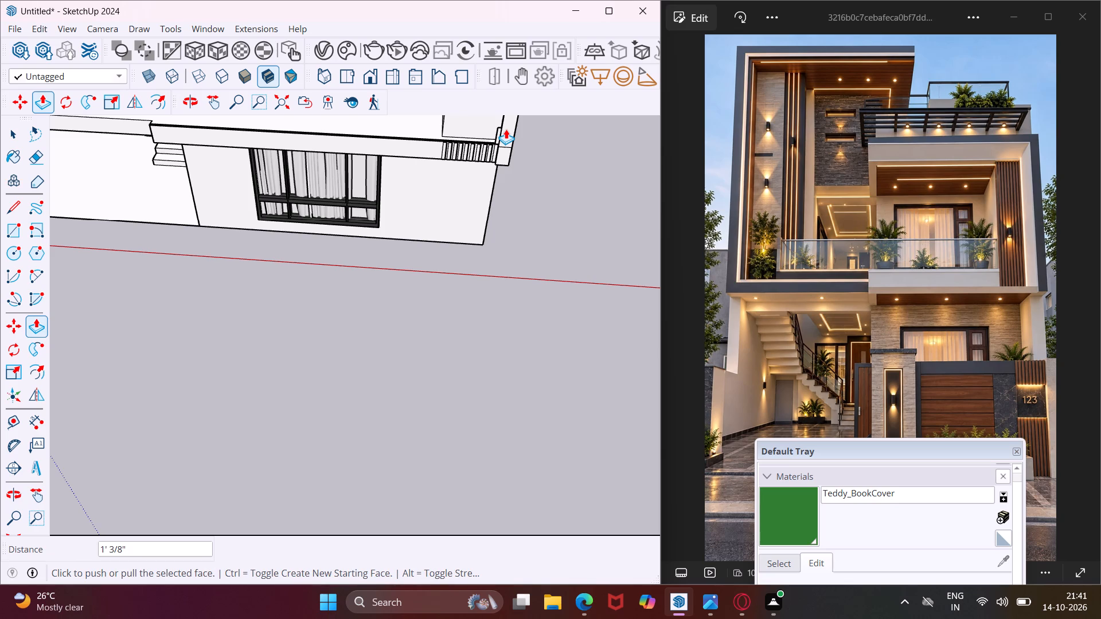
Extrude the front face of the raised slat beside the corner post outward by about 3/16".
{"action": "left_click", "coordinate": [213, 100]}
{"action": "left_click_drag", "start_coordinate": [395, 193], "coordinate": [312, 428]}
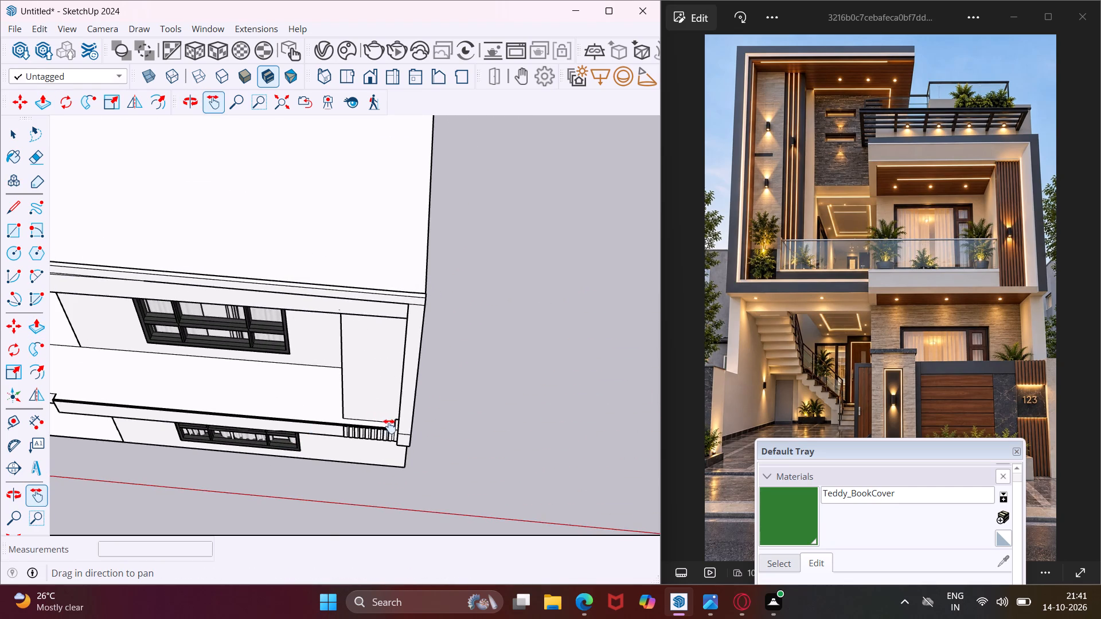
{"action": "scroll", "coordinate": [390, 426], "scroll_direction": "up", "scroll_amount": 4}
{"action": "middle_click_drag", "start_coordinate": [390, 426], "coordinate": [460, 287]}
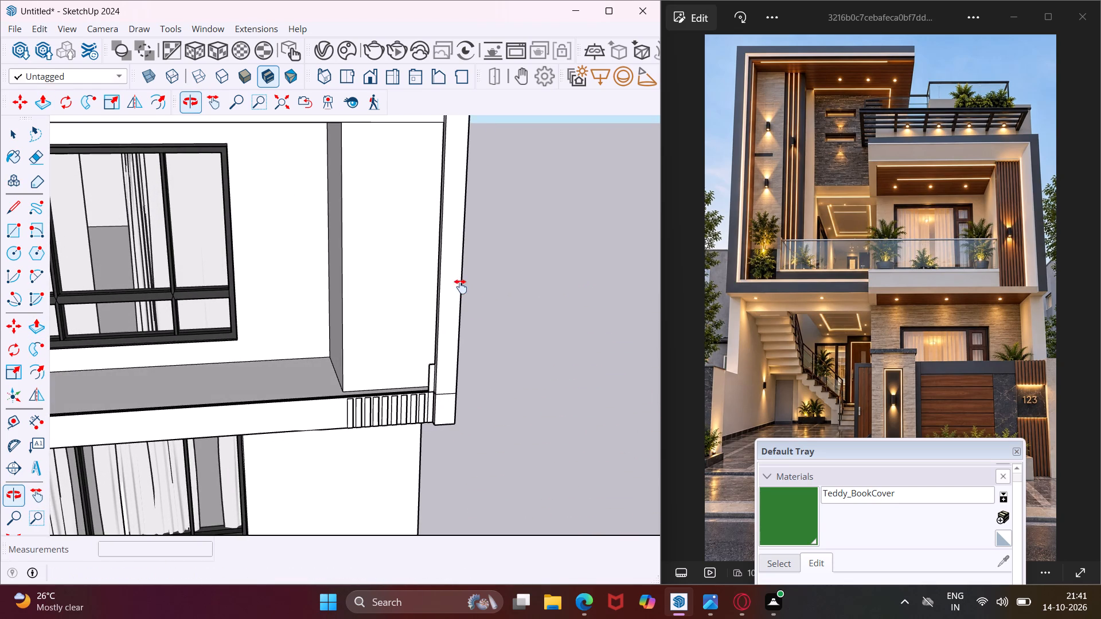
{"action": "scroll", "coordinate": [435, 369], "scroll_direction": "up", "scroll_amount": 8}
{"action": "key", "text": "Escape"}
{"action": "key", "text": "space"}
{"action": "middle_click_drag", "start_coordinate": [435, 369], "coordinate": [575, 467]}
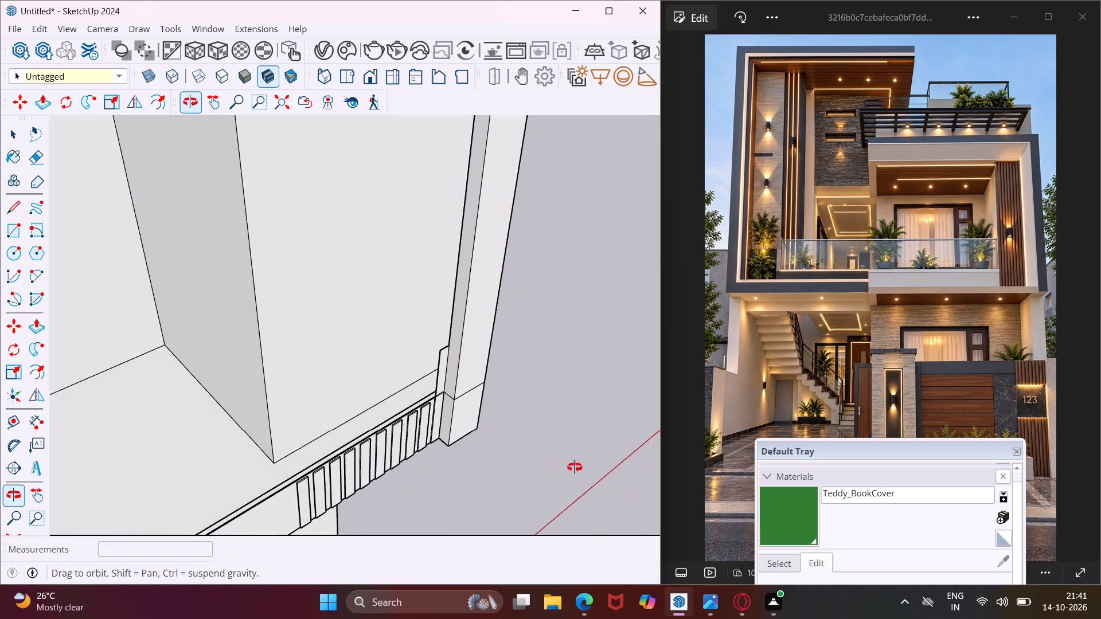
{"action": "middle_click_drag", "start_coordinate": [575, 467], "coordinate": [577, 468]}
{"action": "scroll", "coordinate": [439, 355], "scroll_direction": "up", "scroll_amount": 8}
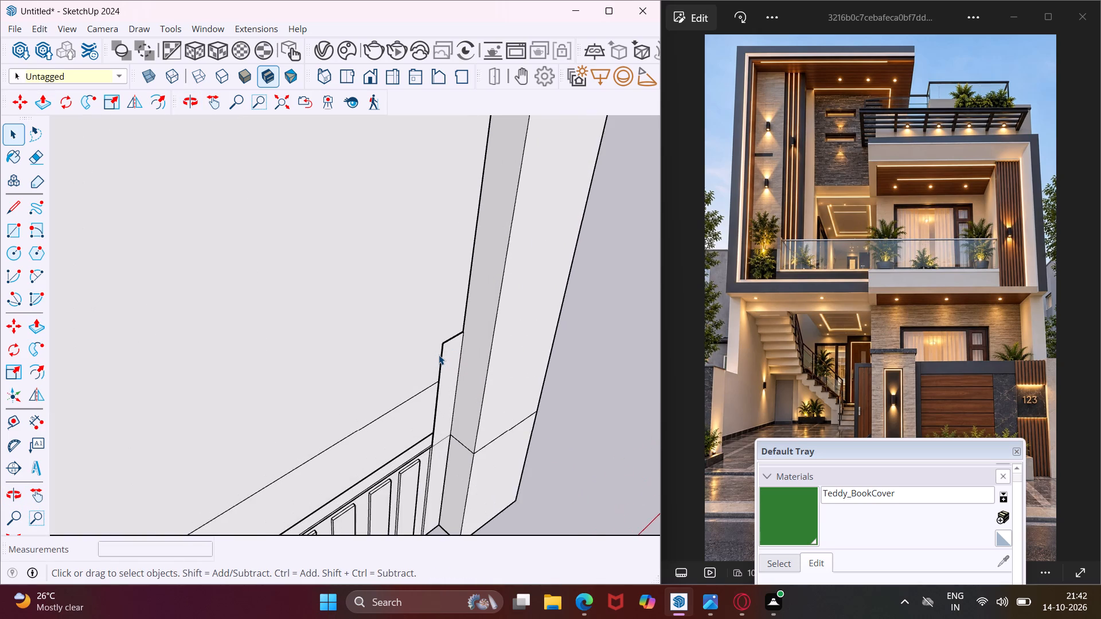
{"action": "scroll", "coordinate": [439, 355], "scroll_direction": "up", "scroll_amount": 4}
{"action": "scroll", "coordinate": [461, 394], "scroll_direction": "down", "scroll_amount": 5}
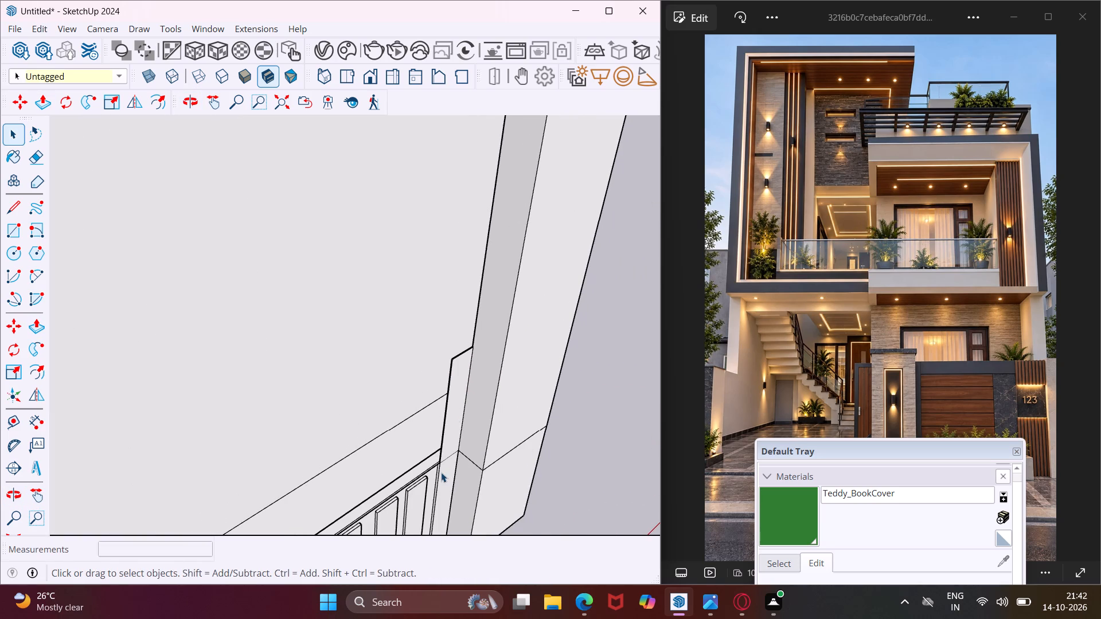
{"action": "scroll", "coordinate": [446, 463], "scroll_direction": "up", "scroll_amount": 9}
{"action": "left_click", "coordinate": [446, 463]}
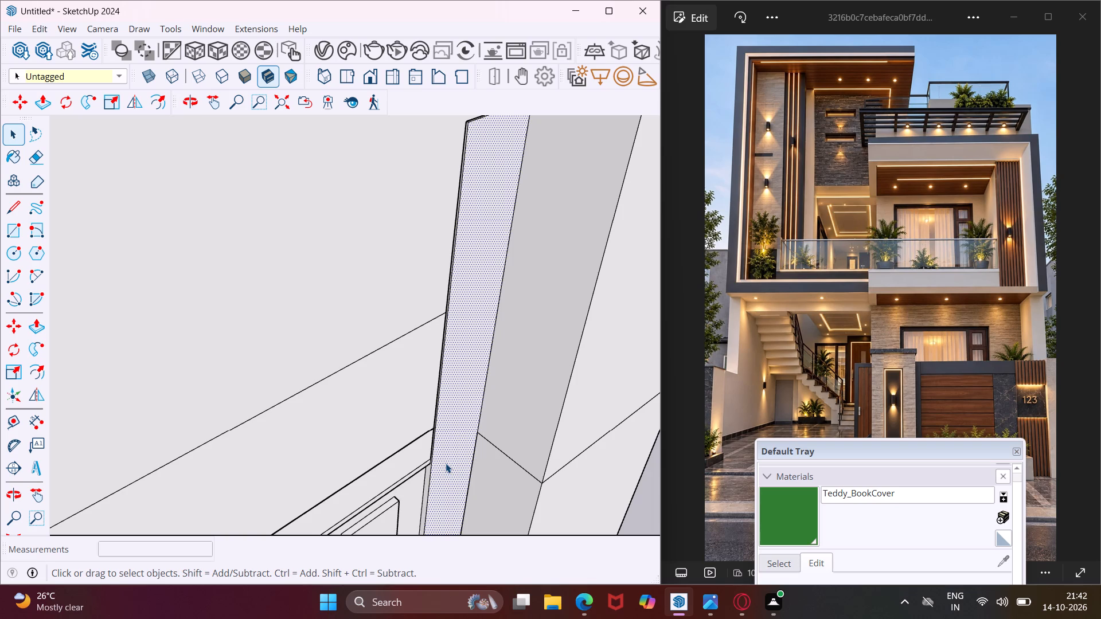
{"action": "key", "text": "p"}
{"action": "left_click", "coordinate": [446, 463]}
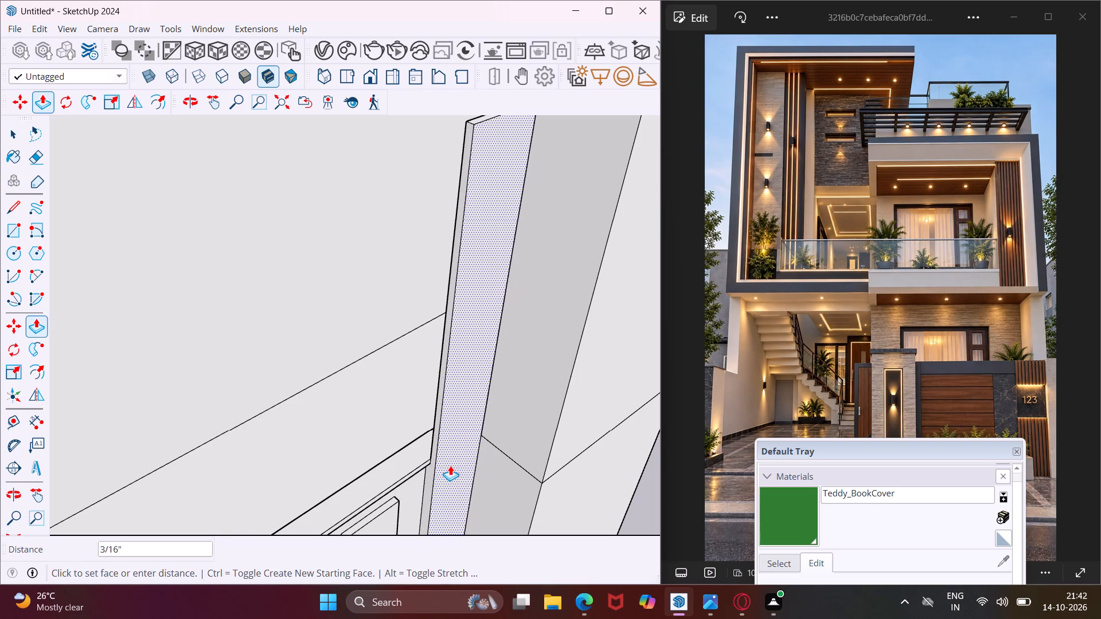
{"action": "left_click", "coordinate": [450, 465]}
{"action": "middle_click_drag", "start_coordinate": [450, 479], "coordinate": [442, 512]}
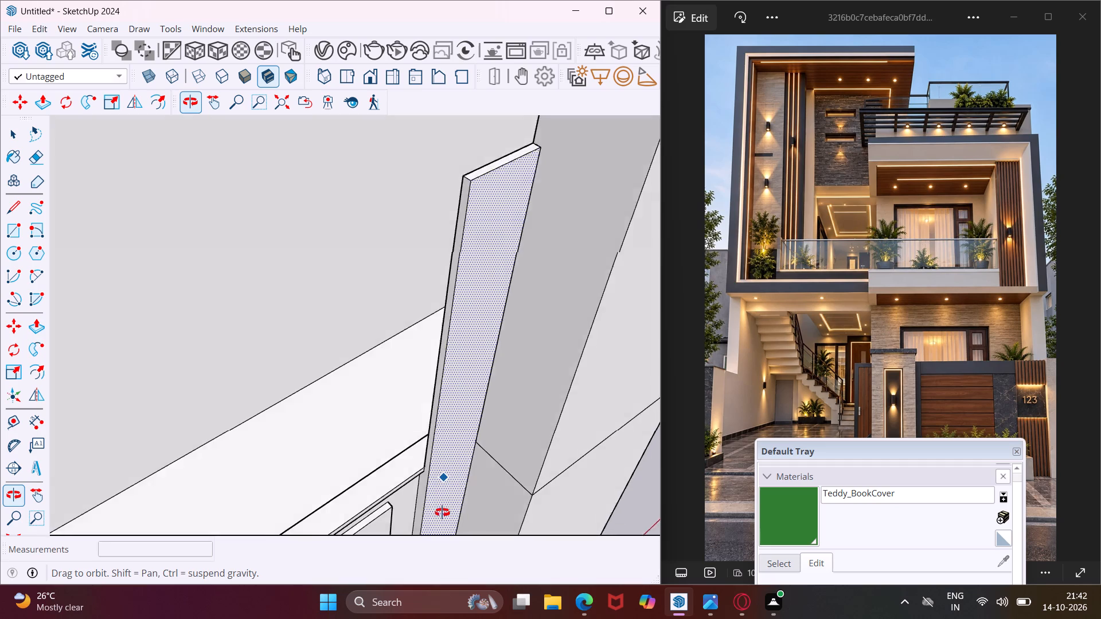
{"action": "middle_click_drag", "start_coordinate": [442, 512], "coordinate": [448, 544]}
{"action": "key", "text": "Escape"}
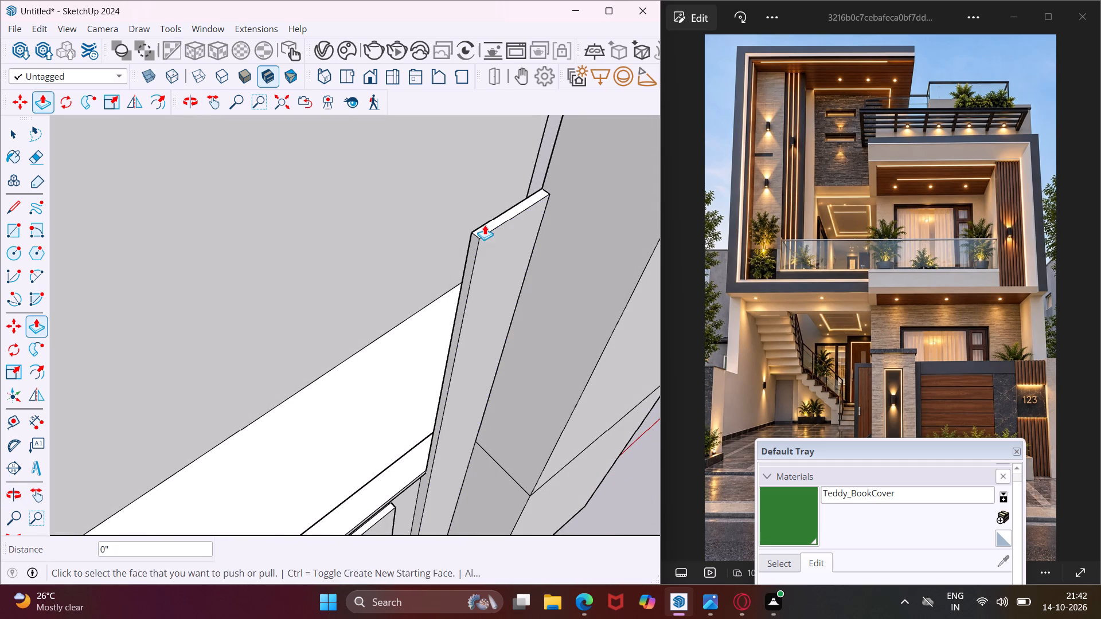
Extend the top face of the slat nearest the corner post about 9' 5 3/8" up to the roof frame above the balcony.
{"action": "key", "text": "space"}
{"action": "scroll", "coordinate": [485, 225], "scroll_direction": "up", "scroll_amount": 6}
{"action": "left_click", "coordinate": [489, 233]}
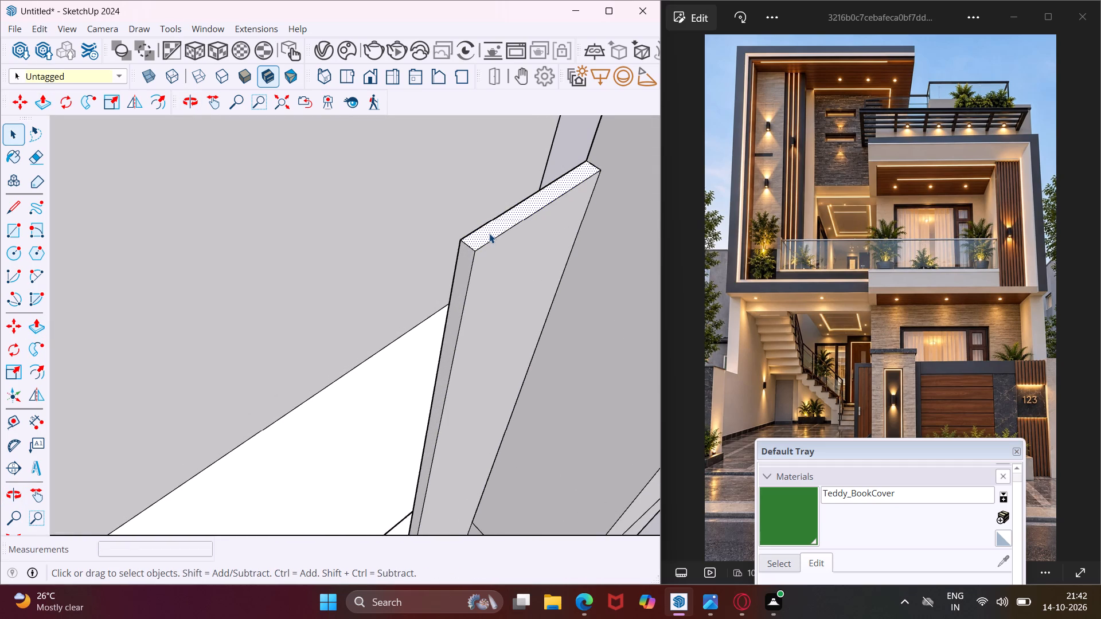
{"action": "key", "text": "p"}
{"action": "left_click", "coordinate": [489, 233]}
{"action": "scroll", "coordinate": [482, 215], "scroll_direction": "down", "scroll_amount": 5}
{"action": "middle_click_drag", "start_coordinate": [472, 216], "coordinate": [435, 229]}
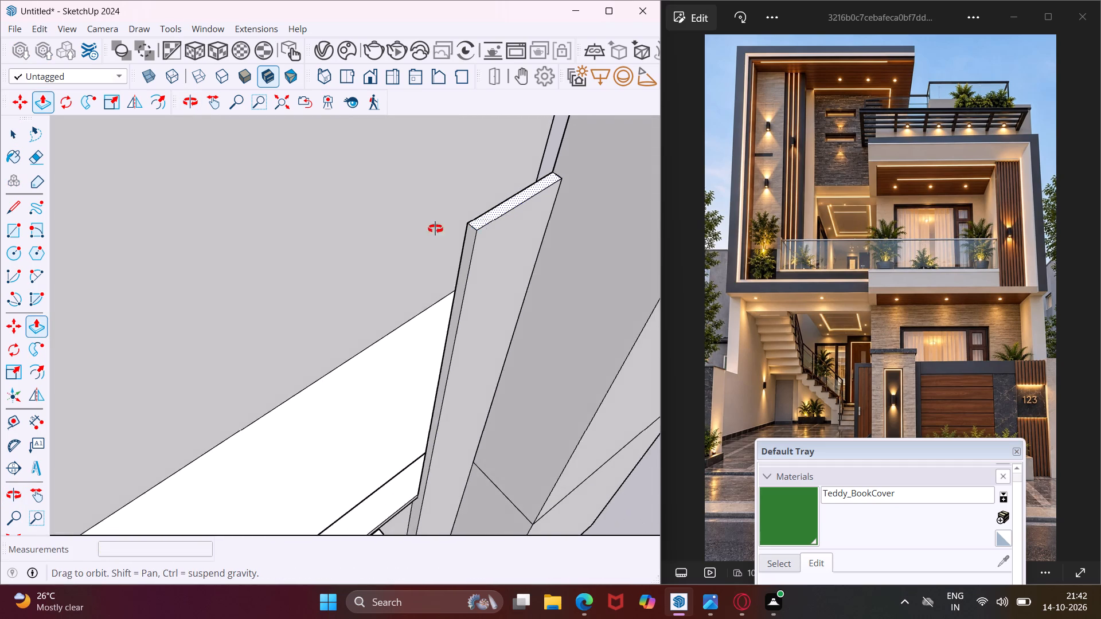
{"action": "middle_click_drag", "start_coordinate": [435, 229], "coordinate": [247, 308]}
{"action": "scroll", "coordinate": [244, 308], "scroll_direction": "down", "scroll_amount": 16}
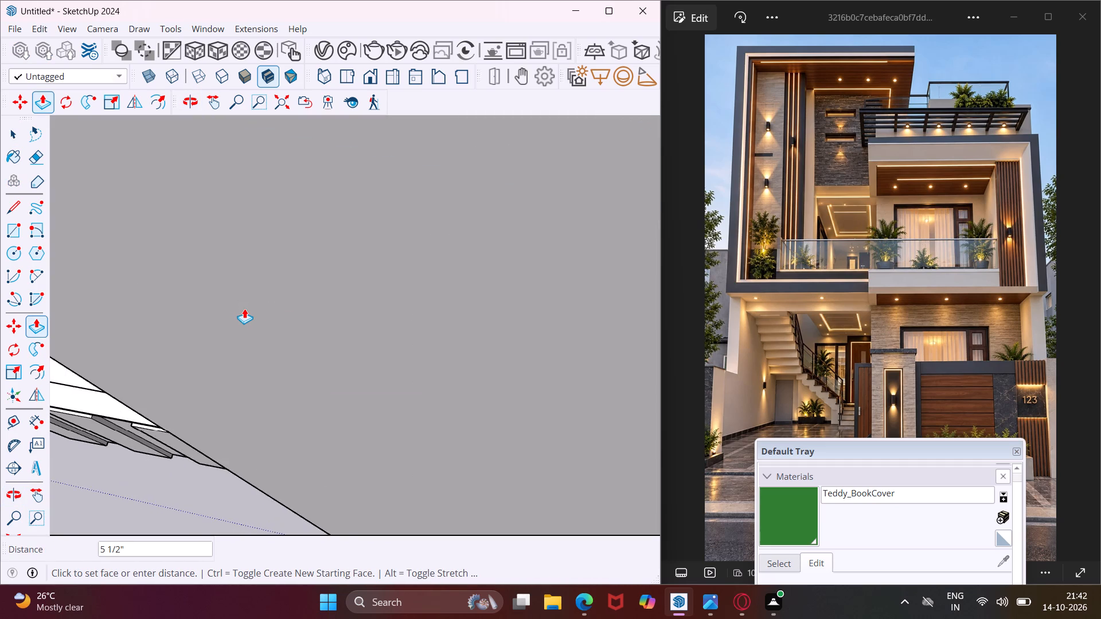
{"action": "scroll", "coordinate": [244, 308], "scroll_direction": "down", "scroll_amount": 20}
{"action": "scroll", "coordinate": [244, 308], "scroll_direction": "down", "scroll_amount": 9}
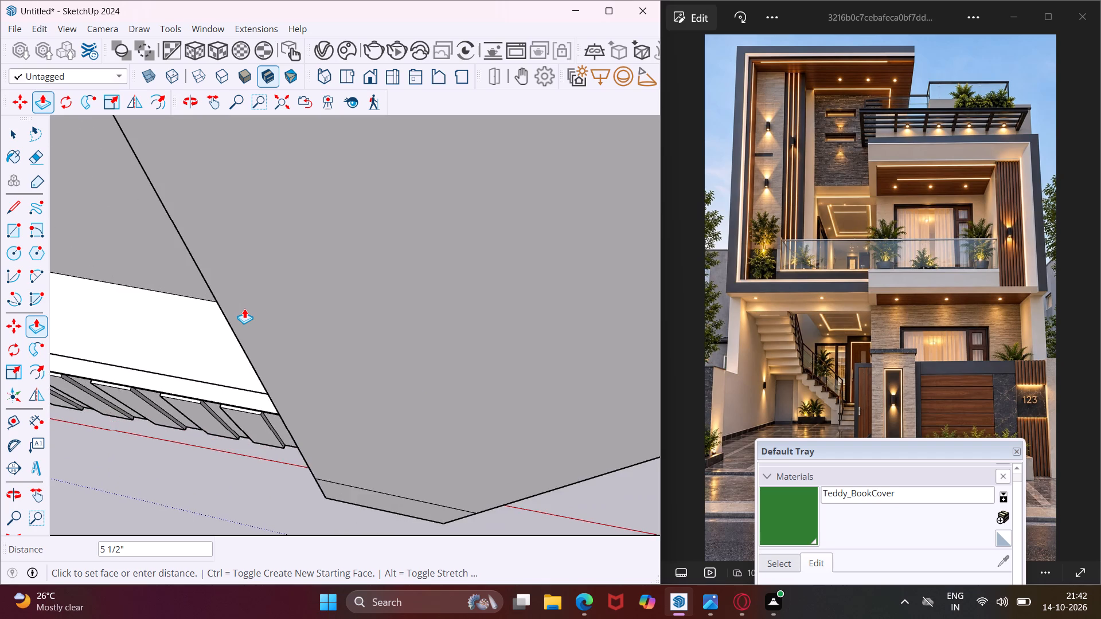
{"action": "scroll", "coordinate": [244, 308], "scroll_direction": "down", "scroll_amount": 11}
{"action": "scroll", "coordinate": [244, 308], "scroll_direction": "down", "scroll_amount": 10}
{"action": "middle_click_drag", "start_coordinate": [246, 308], "coordinate": [307, 278]}
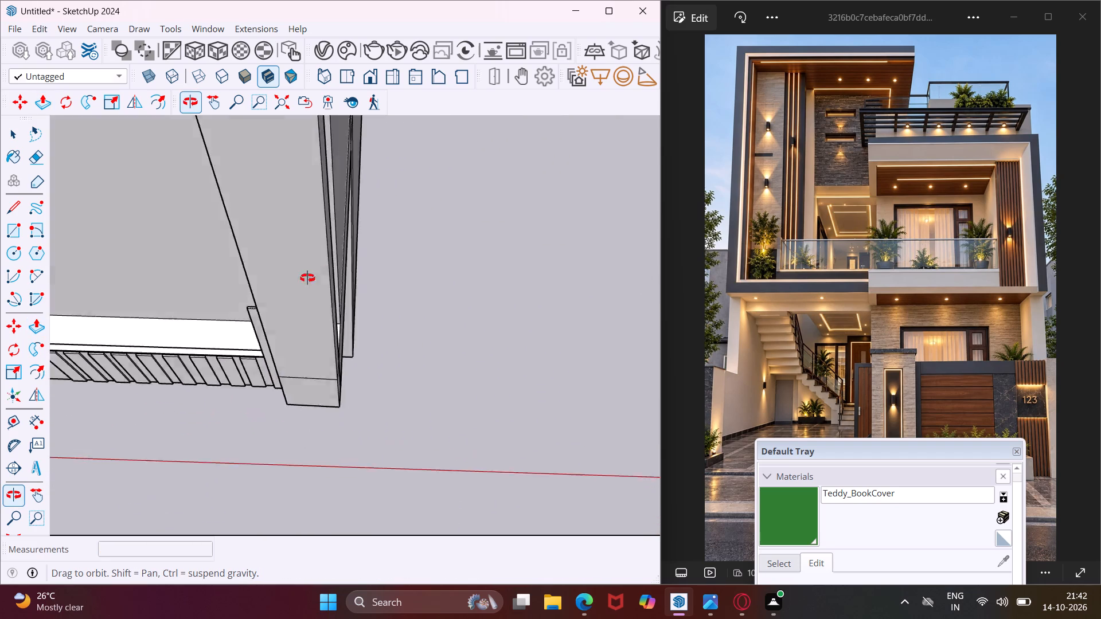
{"action": "middle_click_drag", "start_coordinate": [307, 278], "coordinate": [396, 272]}
{"action": "scroll", "coordinate": [323, 273], "scroll_direction": "down", "scroll_amount": 10}
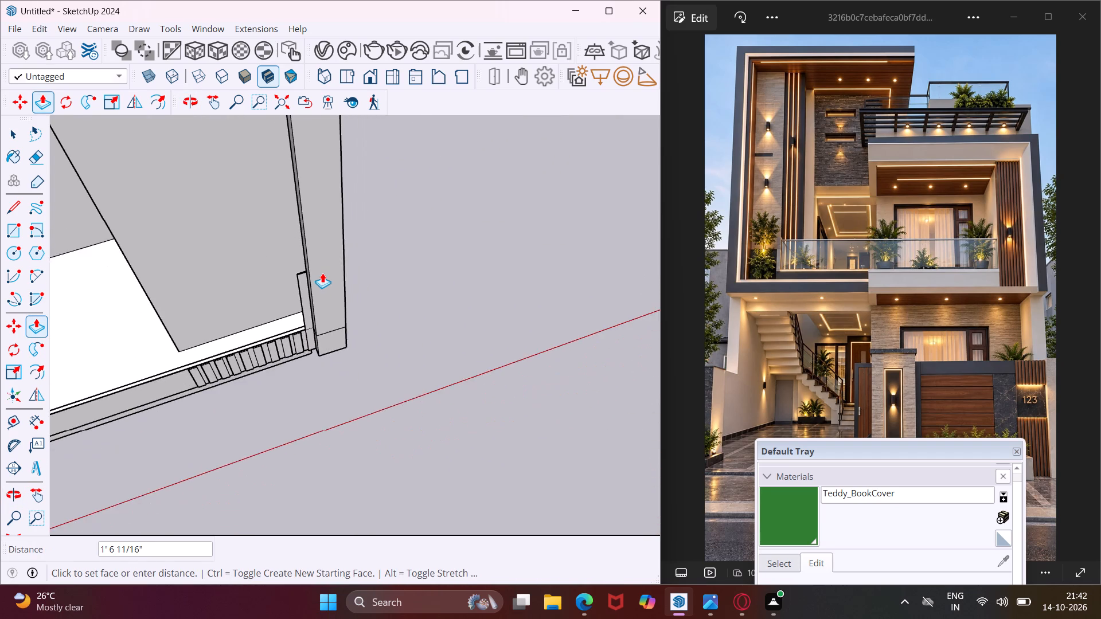
{"action": "scroll", "coordinate": [322, 273], "scroll_direction": "down", "scroll_amount": 9}
{"action": "scroll", "coordinate": [299, 185], "scroll_direction": "up", "scroll_amount": 5}
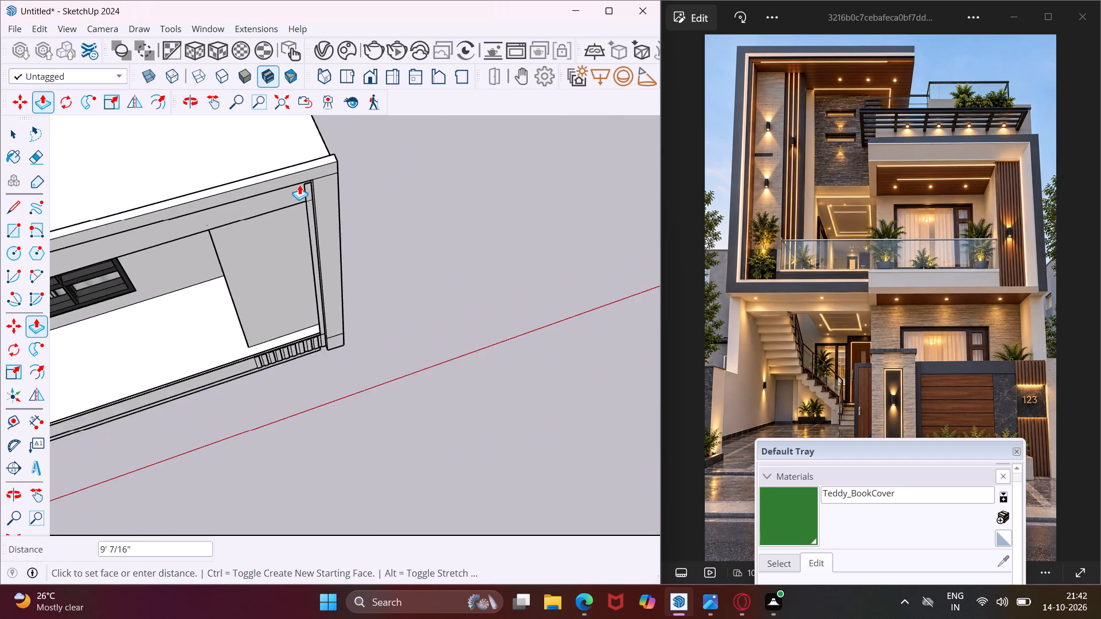
{"action": "scroll", "coordinate": [299, 185], "scroll_direction": "up", "scroll_amount": 4}
{"action": "middle_click_drag", "start_coordinate": [299, 184], "coordinate": [254, 153]}
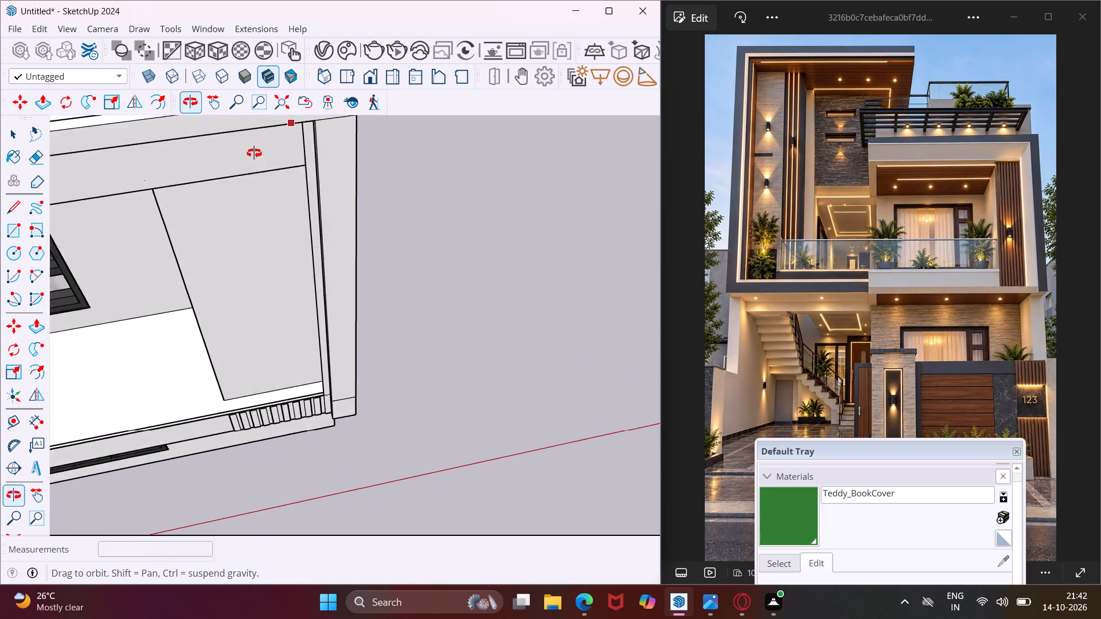
{"action": "middle_click_drag", "start_coordinate": [254, 153], "coordinate": [253, 154]}
{"action": "left_click", "coordinate": [288, 127]}
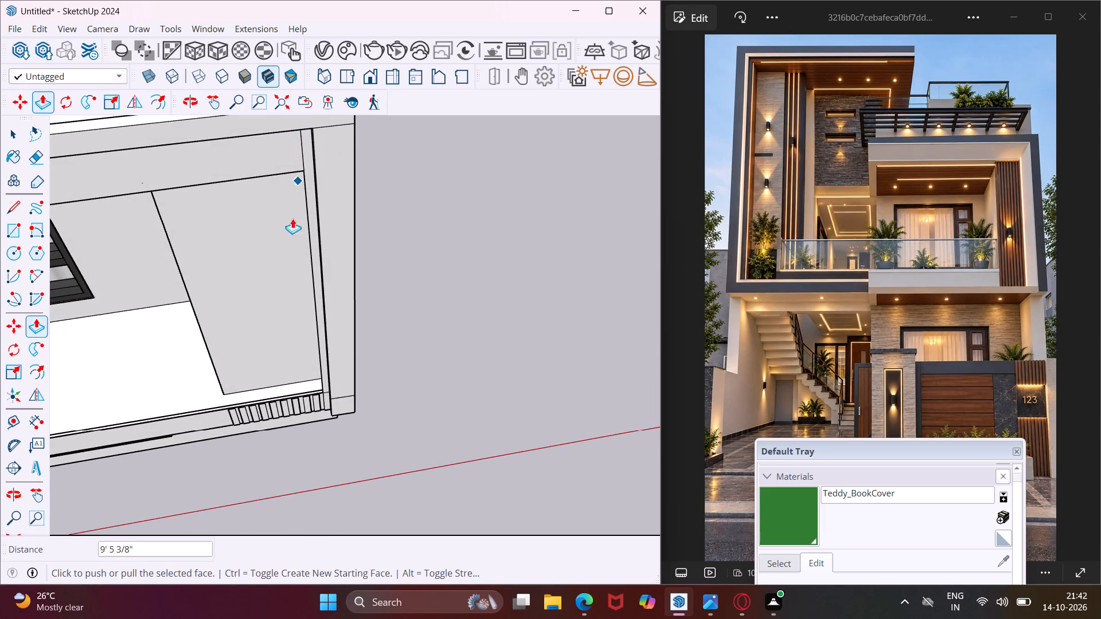
{"action": "key", "text": "Escape"}
{"action": "key", "text": "space"}
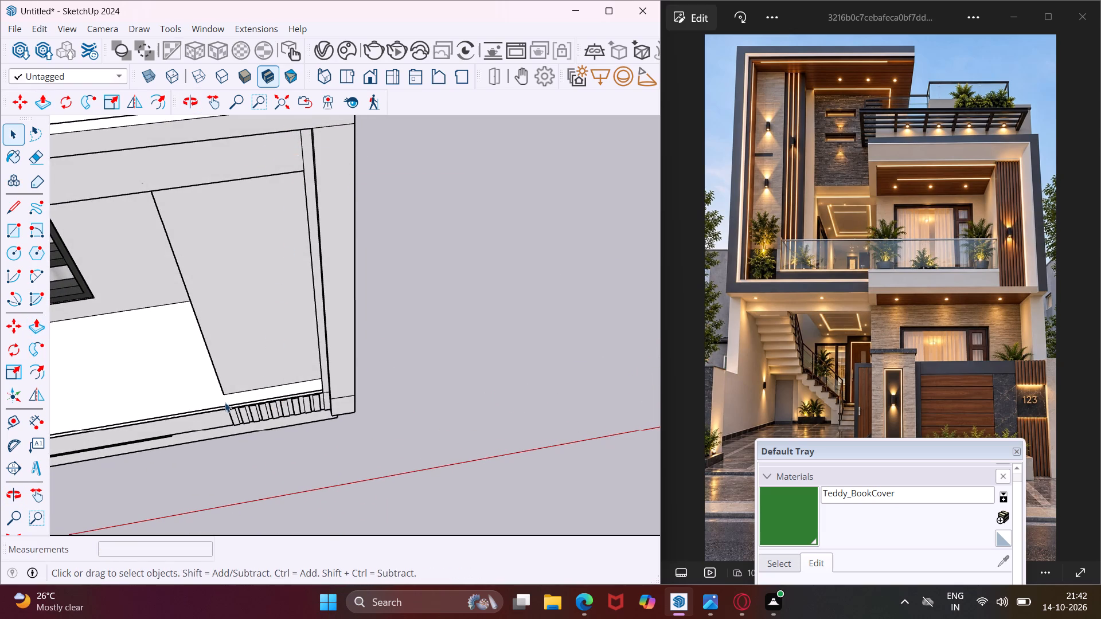
Raise the top face of the slat farthest from the corner post by 13/16", to the edge of the ledge above.
{"action": "scroll", "coordinate": [224, 413], "scroll_direction": "up", "scroll_amount": 19}
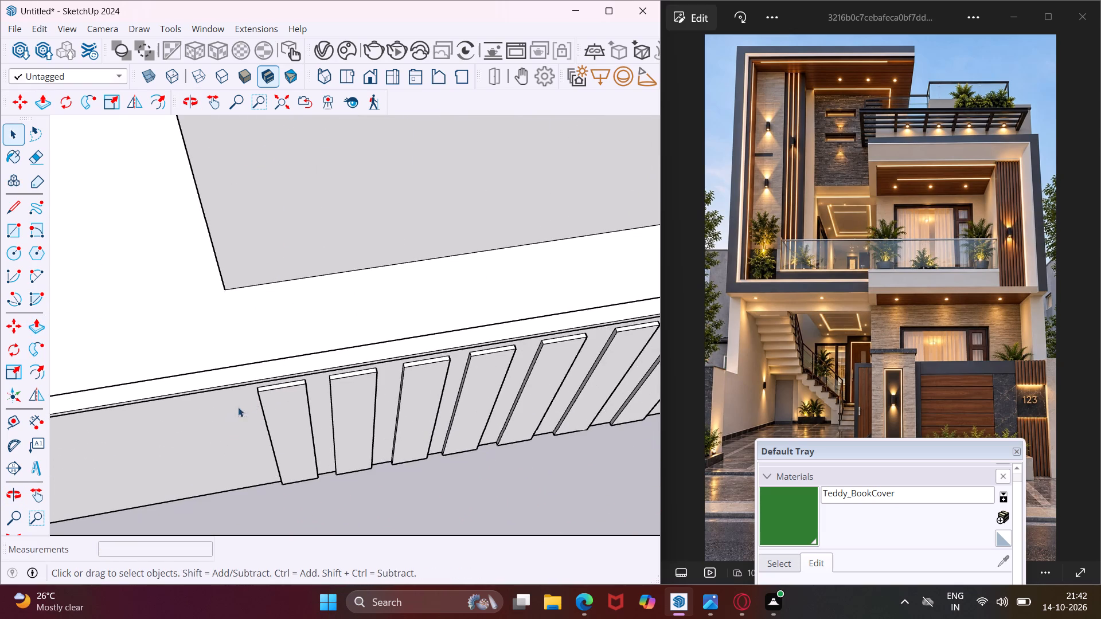
{"action": "scroll", "coordinate": [269, 390], "scroll_direction": "up", "scroll_amount": 8}
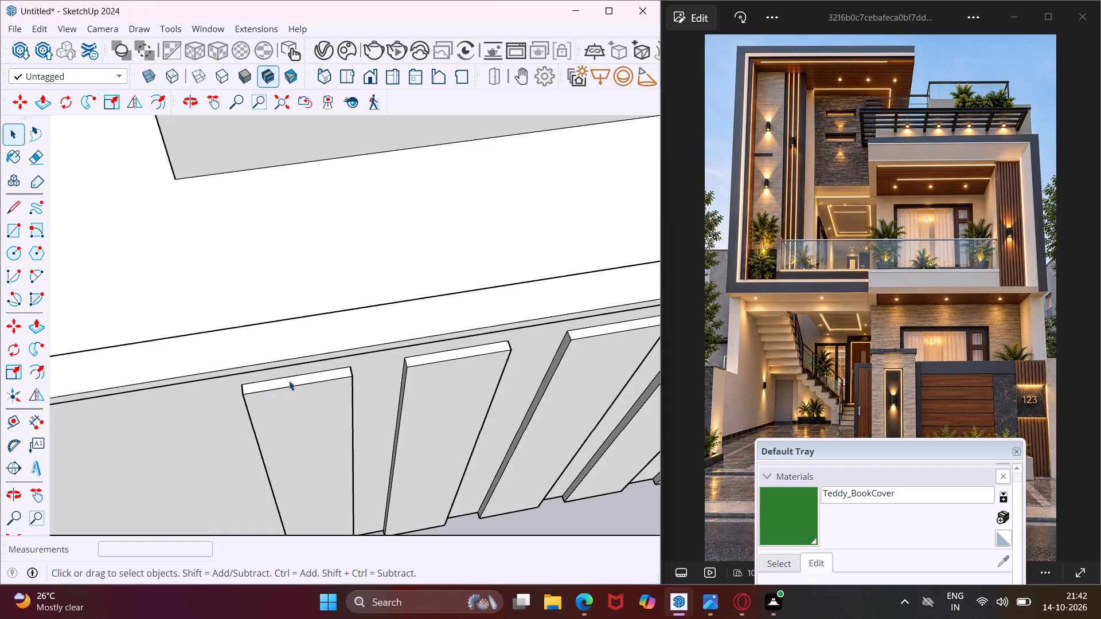
{"action": "left_click", "coordinate": [289, 381]}
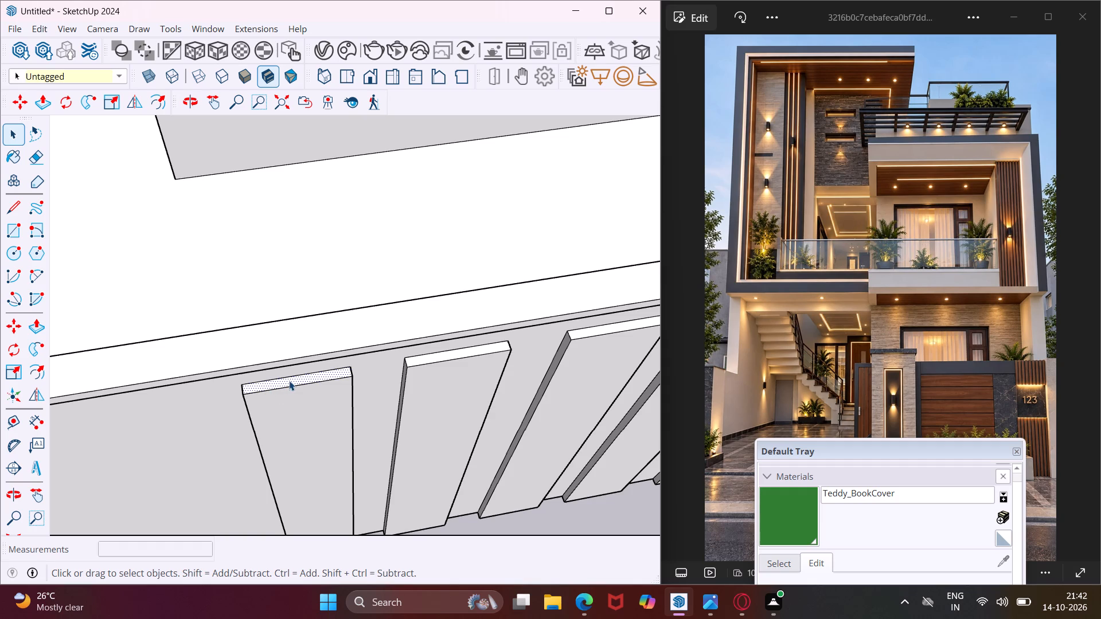
{"action": "key", "text": "p"}
{"action": "left_click", "coordinate": [289, 381]}
{"action": "scroll", "coordinate": [286, 334], "scroll_direction": "down", "scroll_amount": 5}
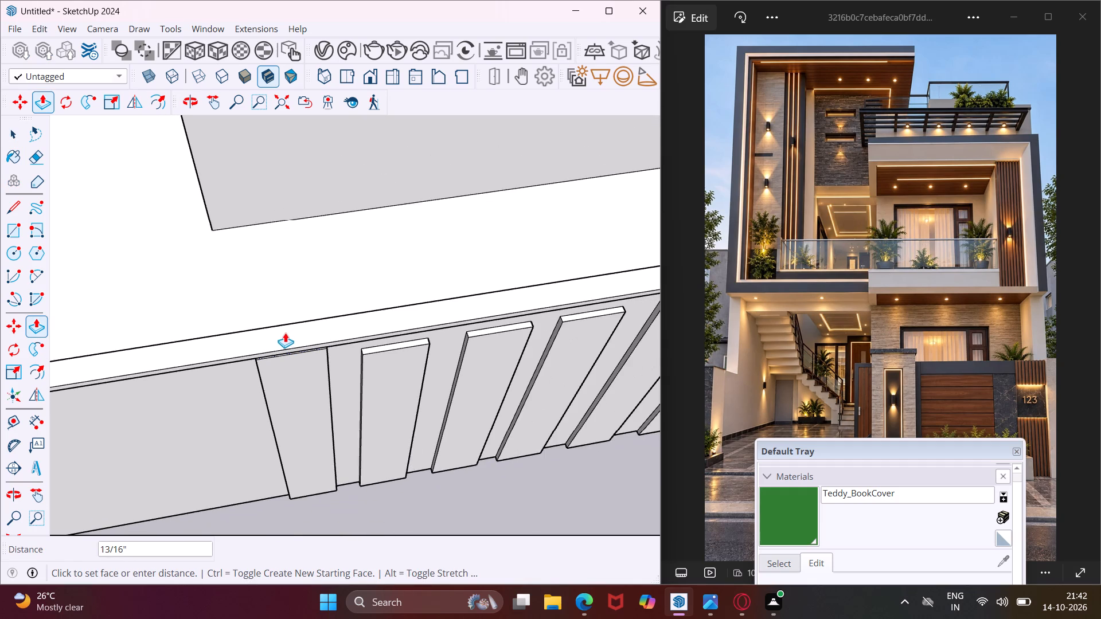
{"action": "scroll", "coordinate": [287, 344], "scroll_direction": "up", "scroll_amount": 7}
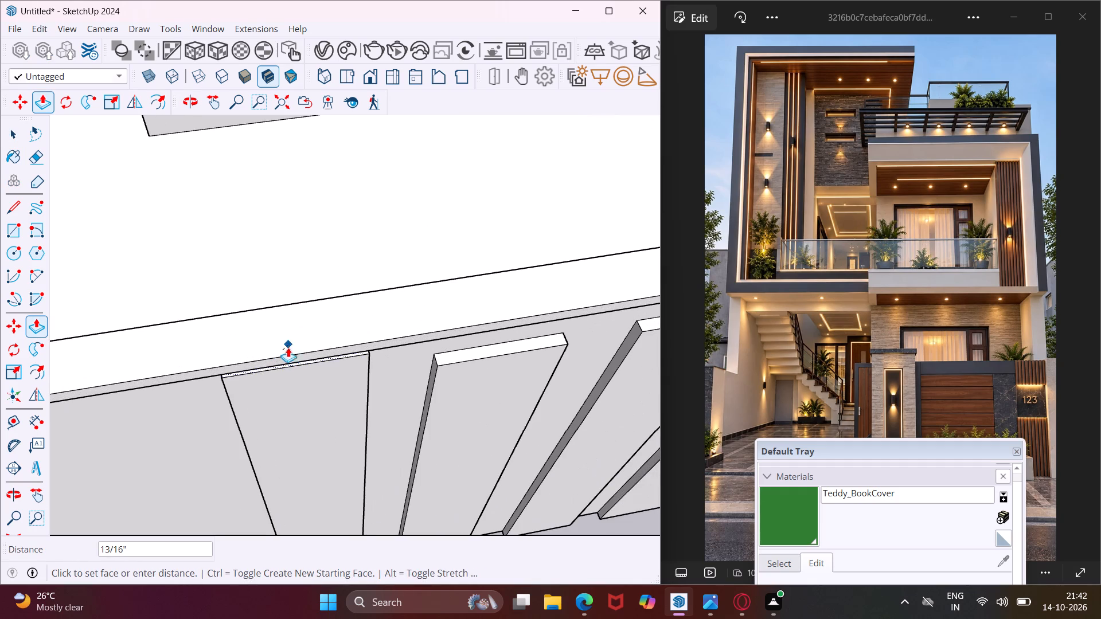
{"action": "left_click", "coordinate": [290, 351]}
{"action": "scroll", "coordinate": [293, 358], "scroll_direction": "up", "scroll_amount": 7}
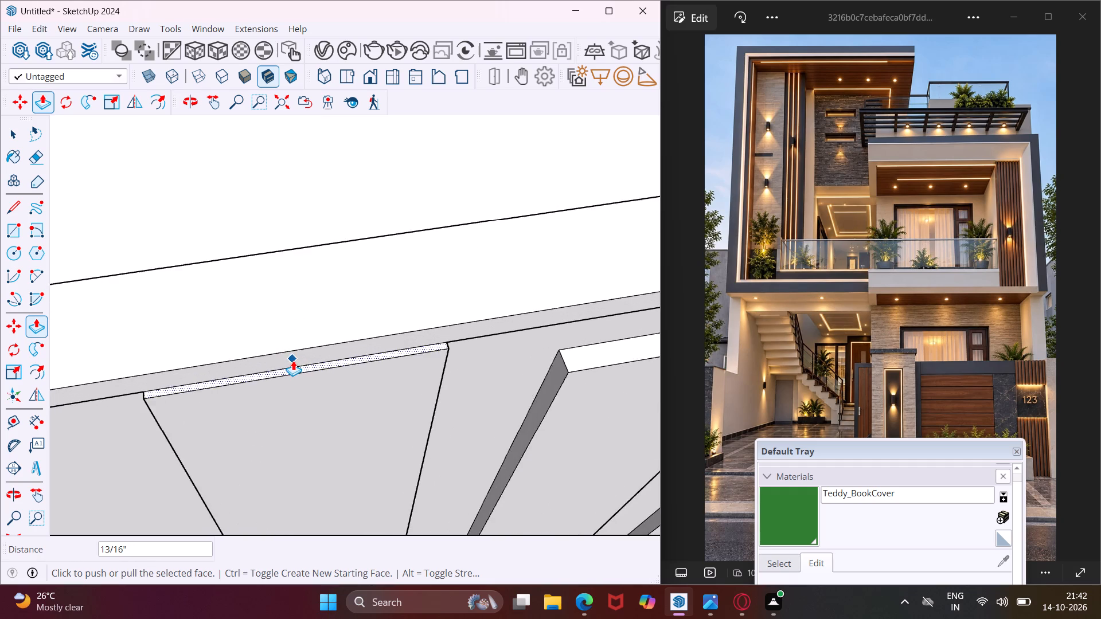
{"action": "scroll", "coordinate": [293, 361], "scroll_direction": "up", "scroll_amount": 5}
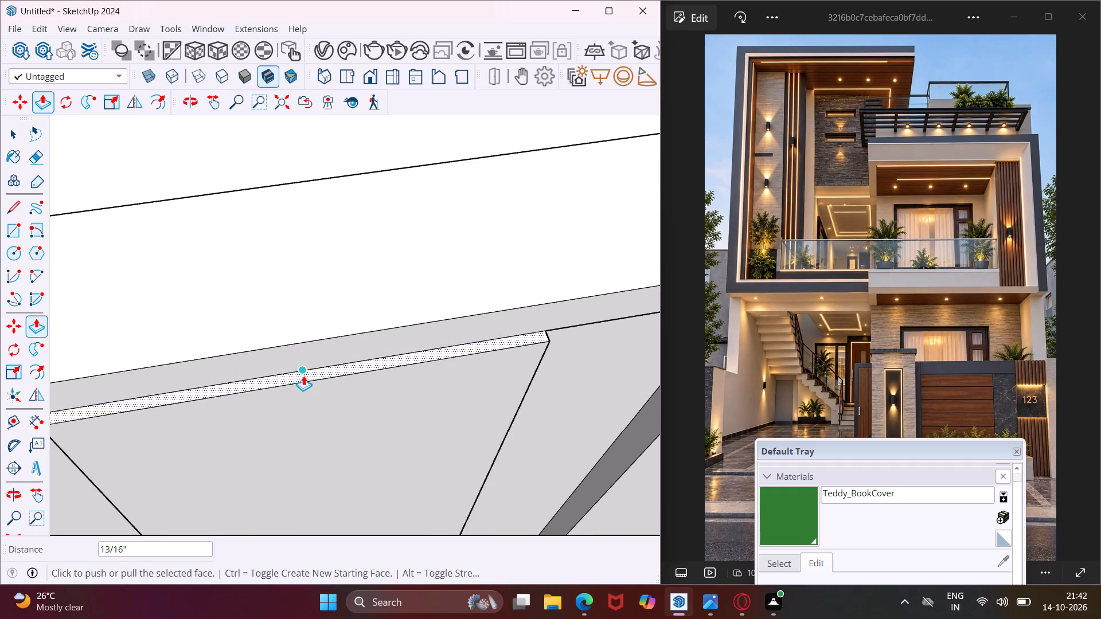
{"action": "key", "text": "Escape"}
Extend the same far-end slat's top face about 10' 6 15/16" further up to the roof frame above the balcony.
{"action": "scroll", "coordinate": [307, 375], "scroll_direction": "up", "scroll_amount": 2}
{"action": "left_click", "coordinate": [307, 375]}
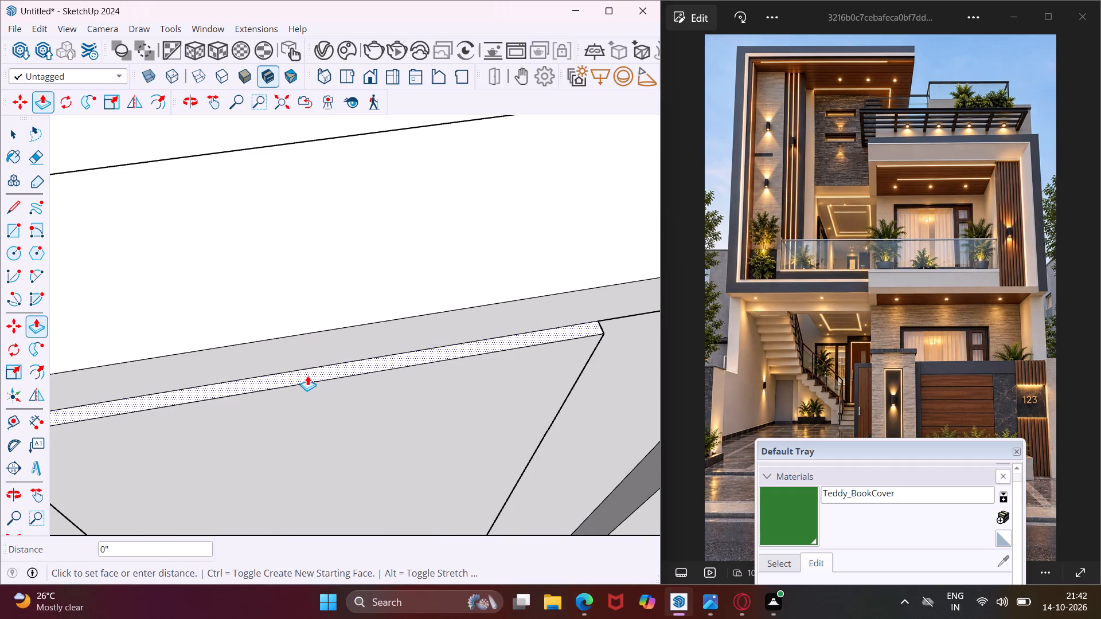
{"action": "scroll", "coordinate": [300, 304], "scroll_direction": "down", "scroll_amount": 10}
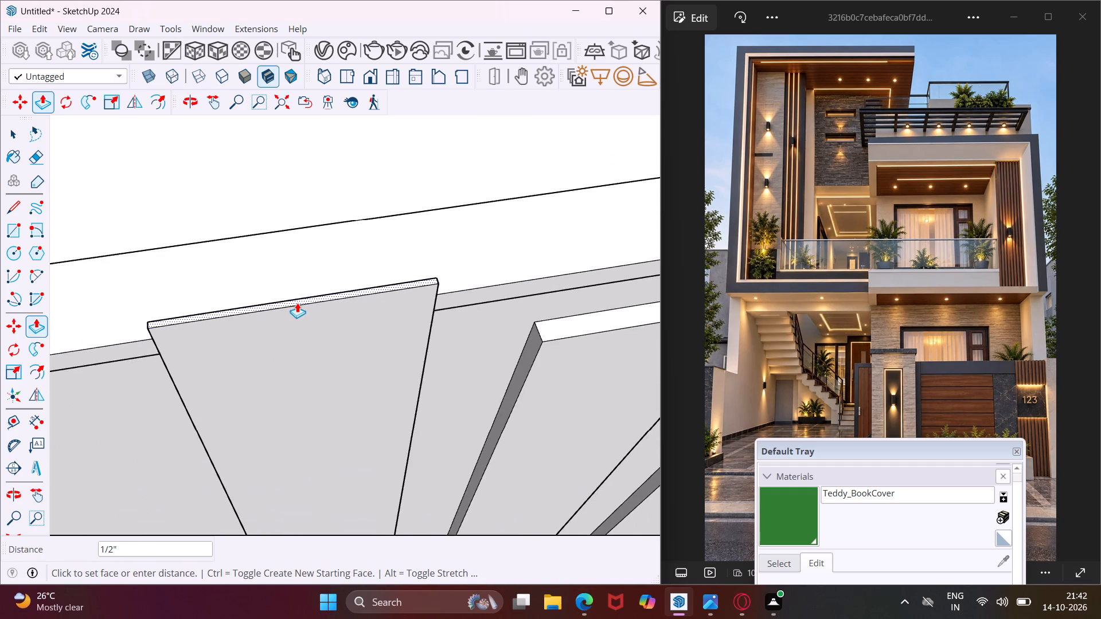
{"action": "scroll", "coordinate": [297, 303], "scroll_direction": "down", "scroll_amount": 5}
{"action": "scroll", "coordinate": [297, 303], "scroll_direction": "down", "scroll_amount": 20}
{"action": "scroll", "coordinate": [297, 303], "scroll_direction": "down", "scroll_amount": 1}
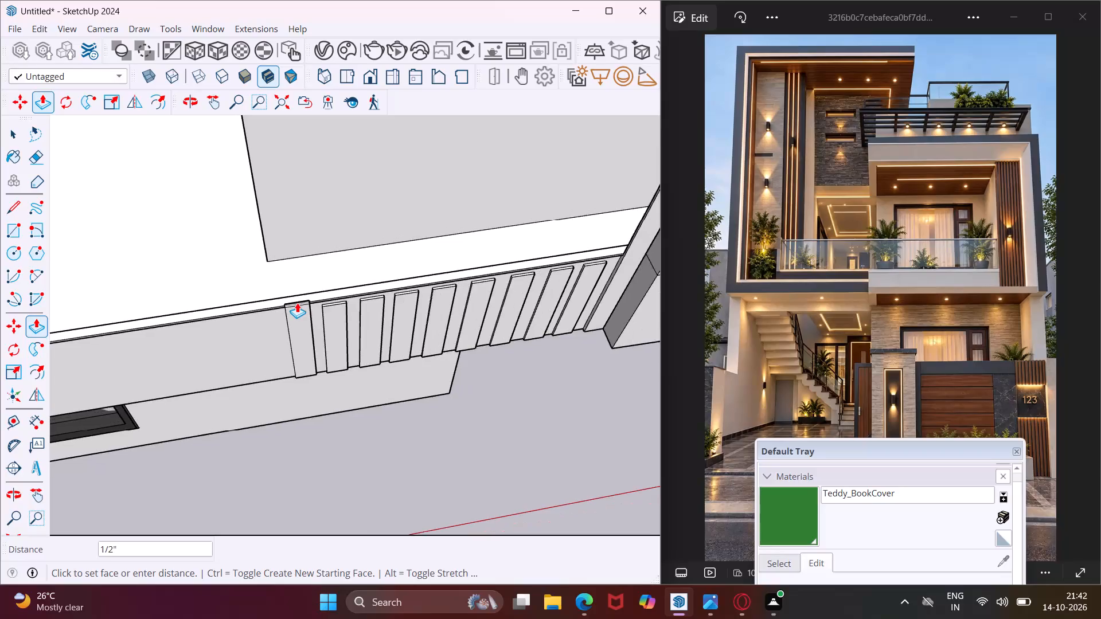
{"action": "scroll", "coordinate": [297, 303], "scroll_direction": "down", "scroll_amount": 20}
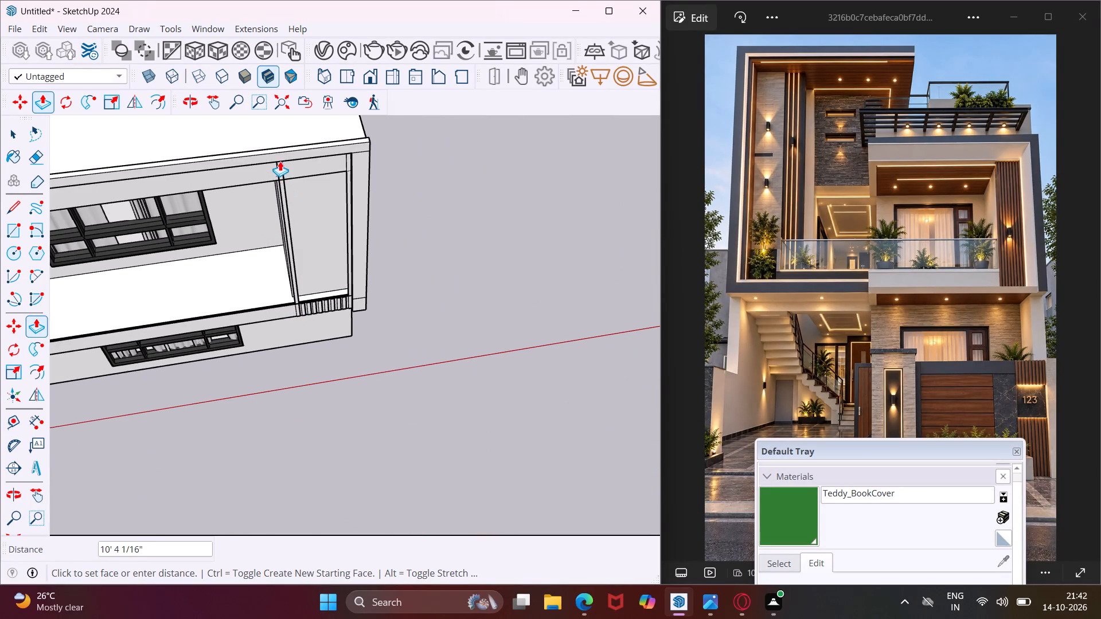
{"action": "scroll", "coordinate": [279, 160], "scroll_direction": "up", "scroll_amount": 8}
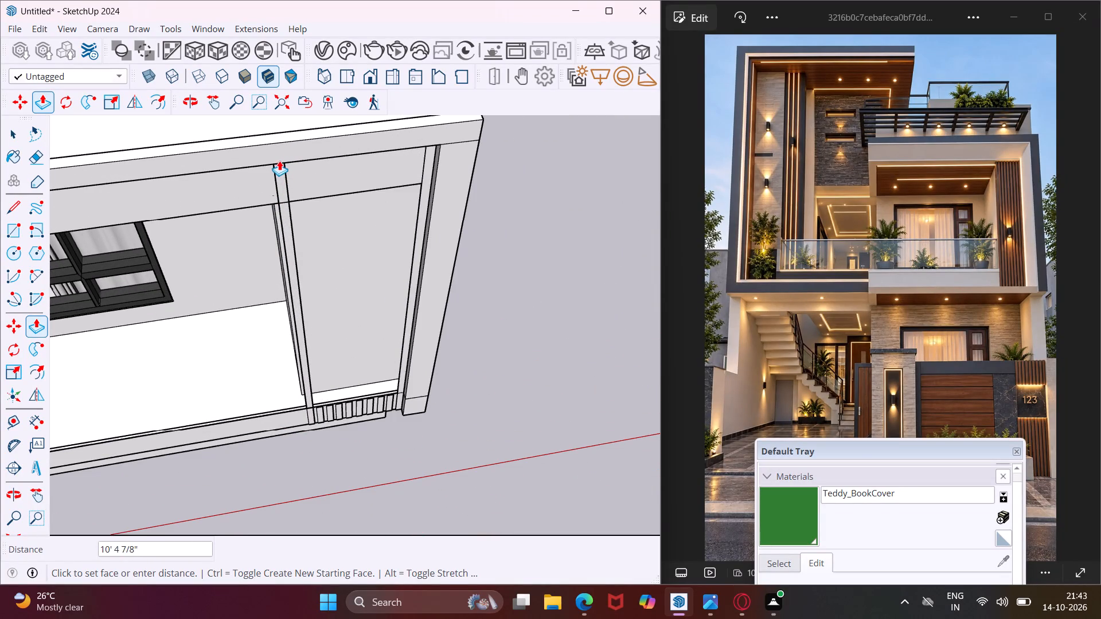
{"action": "left_click", "coordinate": [272, 154]}
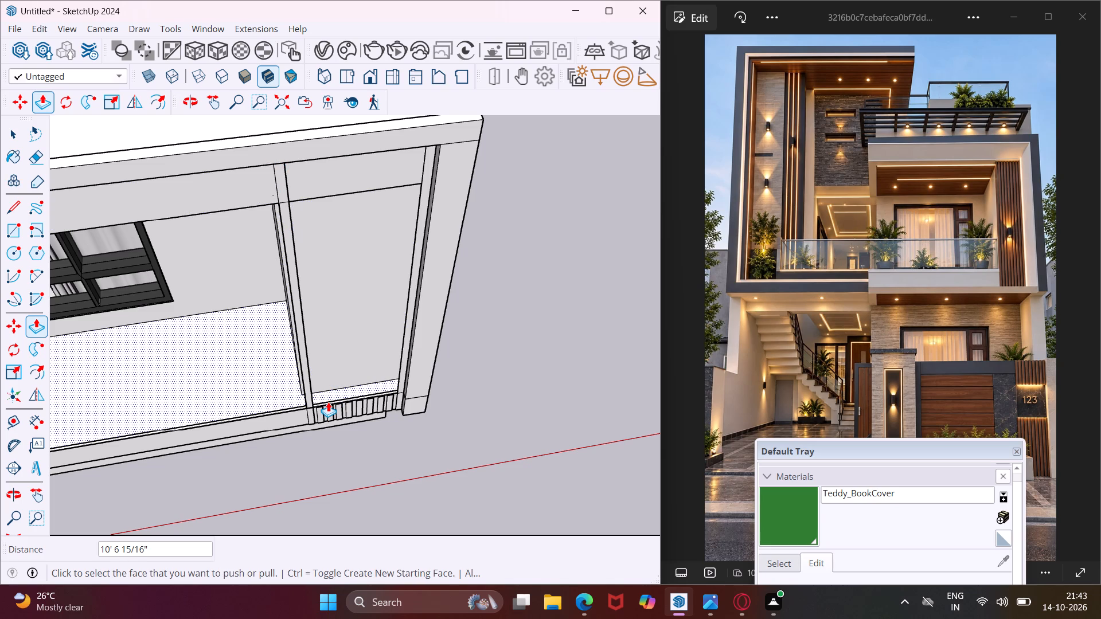
Raise the top face of the short slat beside the full-height far-end slat by 13/16", to the ledge's edge.
{"action": "scroll", "coordinate": [328, 402], "scroll_direction": "up", "scroll_amount": 8}
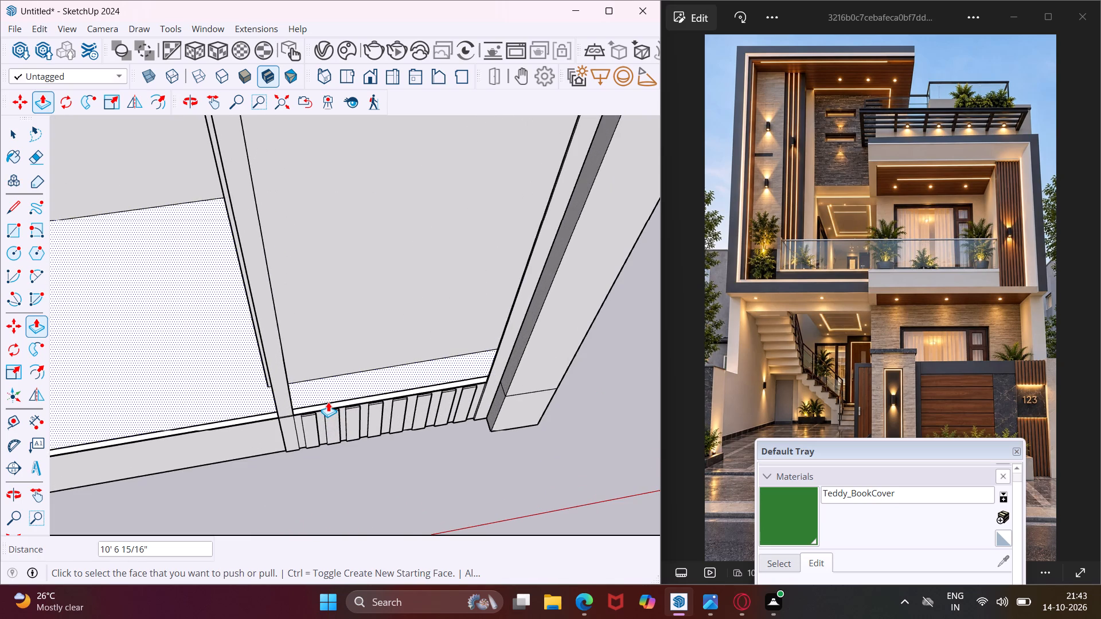
{"action": "middle_click_drag", "start_coordinate": [328, 402], "coordinate": [379, 460]}
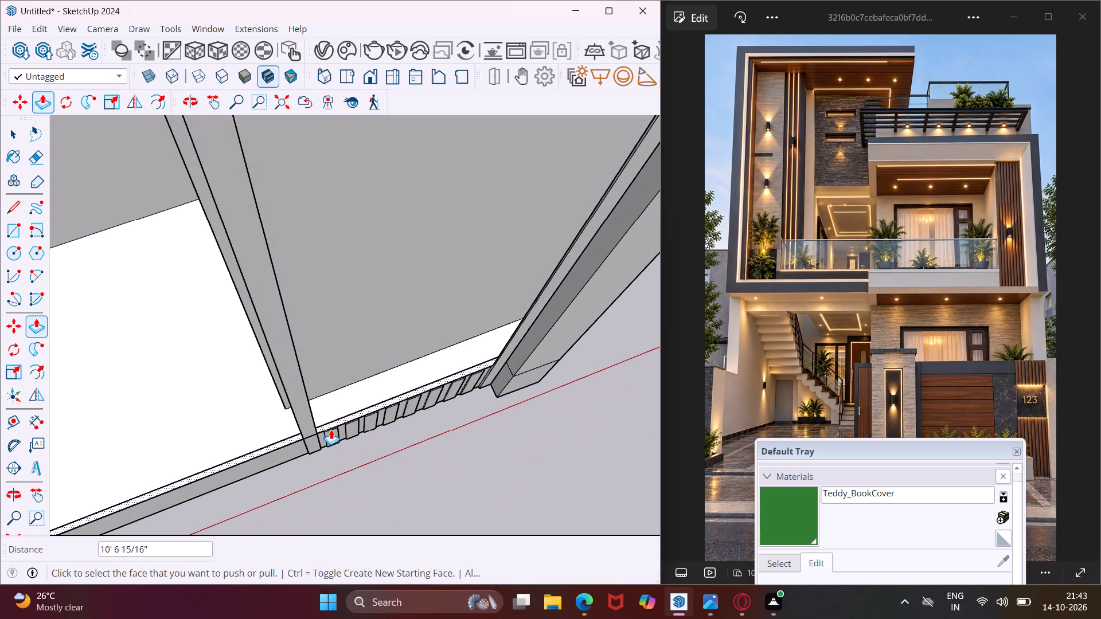
{"action": "scroll", "coordinate": [330, 427], "scroll_direction": "up", "scroll_amount": 3}
{"action": "scroll", "coordinate": [330, 427], "scroll_direction": "up", "scroll_amount": 19}
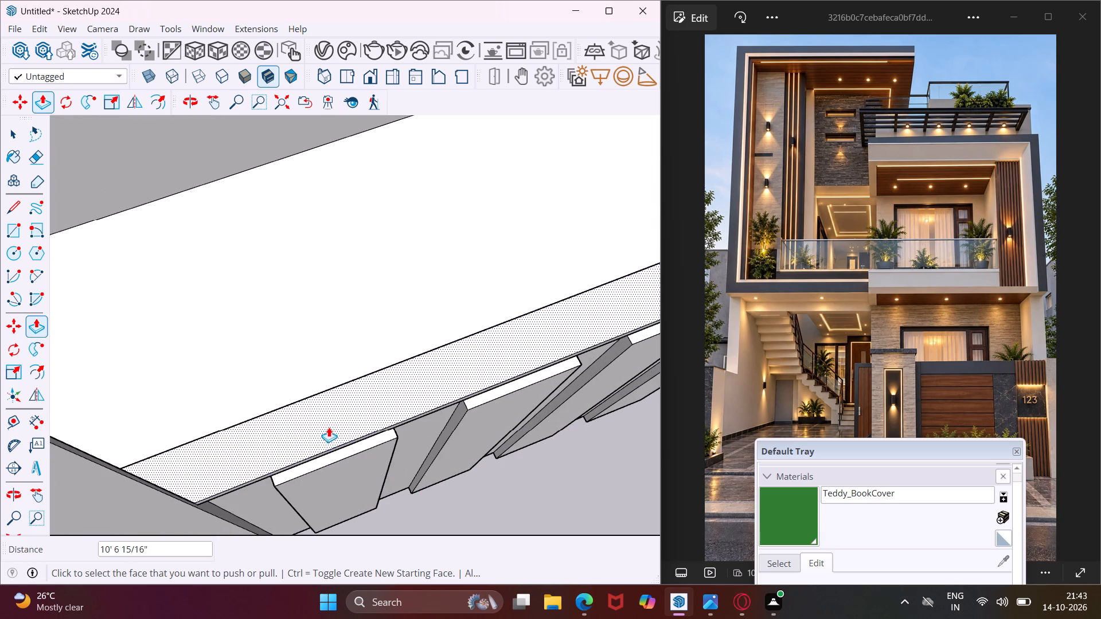
{"action": "left_click", "coordinate": [333, 456]}
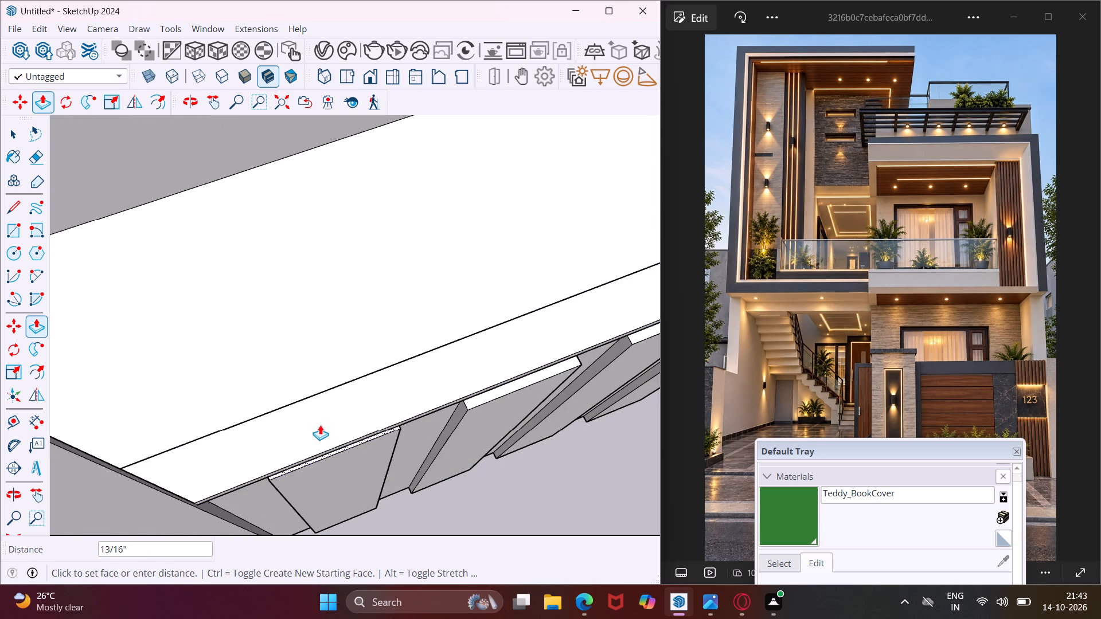
{"action": "left_click", "coordinate": [317, 426]}
Extend this second slat's top face about 10' 2 3/16" further up to the roof frame above the balcony.
{"action": "scroll", "coordinate": [333, 447], "scroll_direction": "up", "scroll_amount": 5}
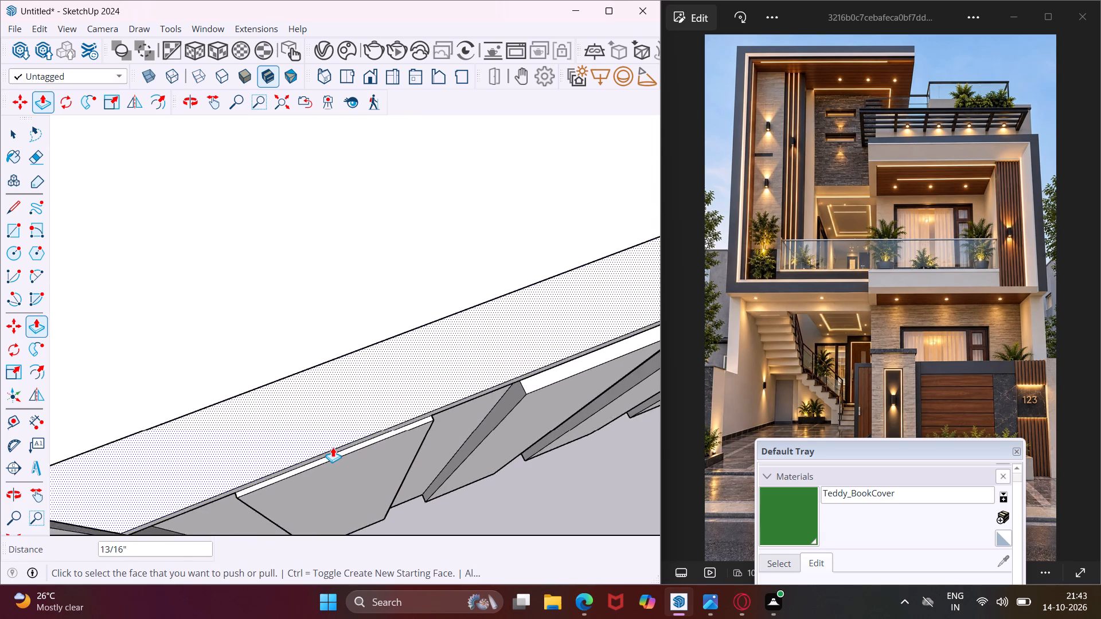
{"action": "scroll", "coordinate": [333, 447], "scroll_direction": "up", "scroll_amount": 7}
{"action": "left_click", "coordinate": [341, 465]}
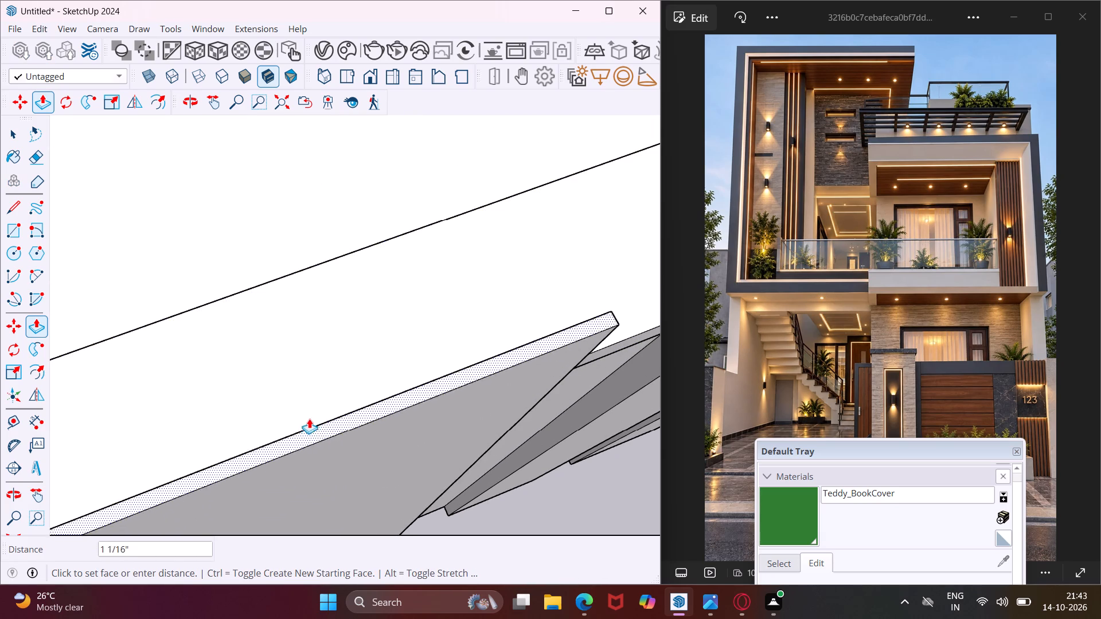
{"action": "scroll", "coordinate": [307, 414], "scroll_direction": "down", "scroll_amount": 9}
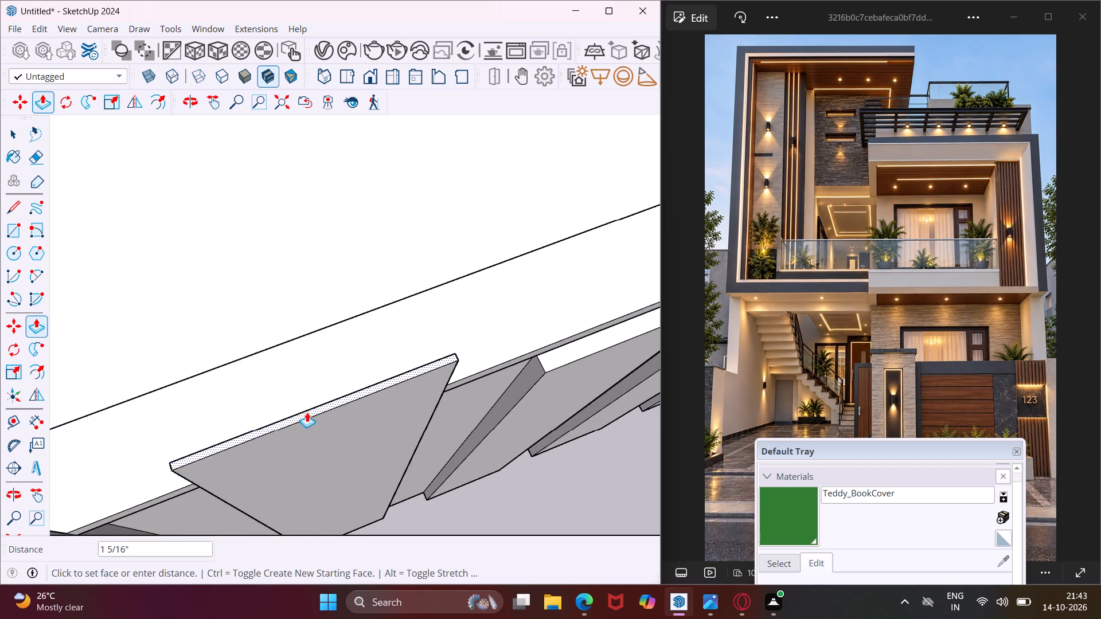
{"action": "scroll", "coordinate": [307, 412], "scroll_direction": "down", "scroll_amount": 18}
{"action": "scroll", "coordinate": [306, 405], "scroll_direction": "down", "scroll_amount": 4}
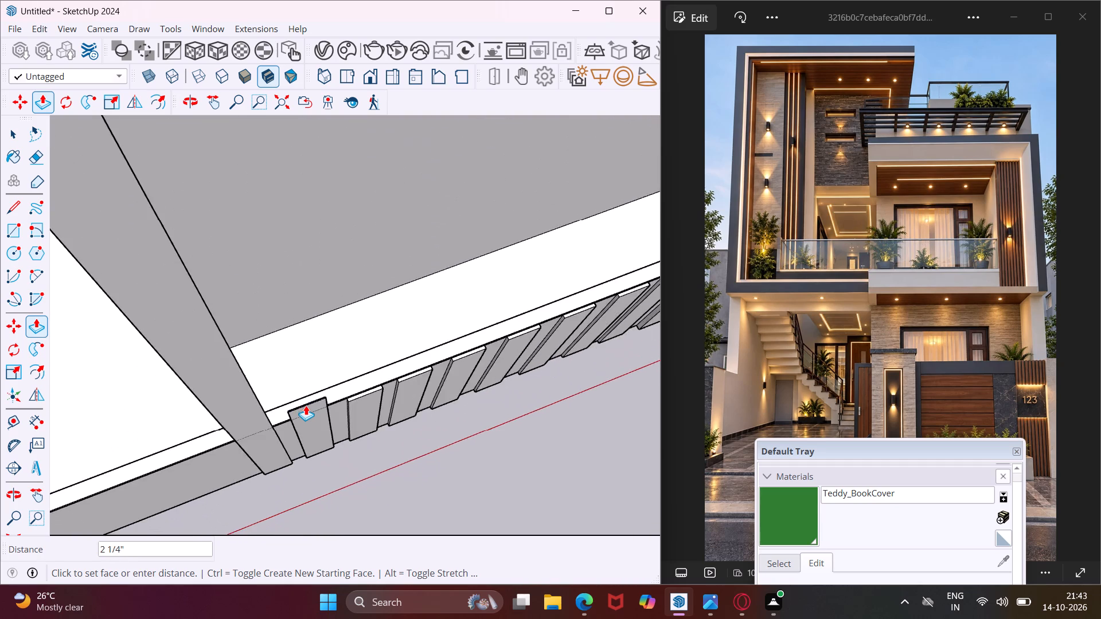
{"action": "scroll", "coordinate": [306, 405], "scroll_direction": "down", "scroll_amount": 20}
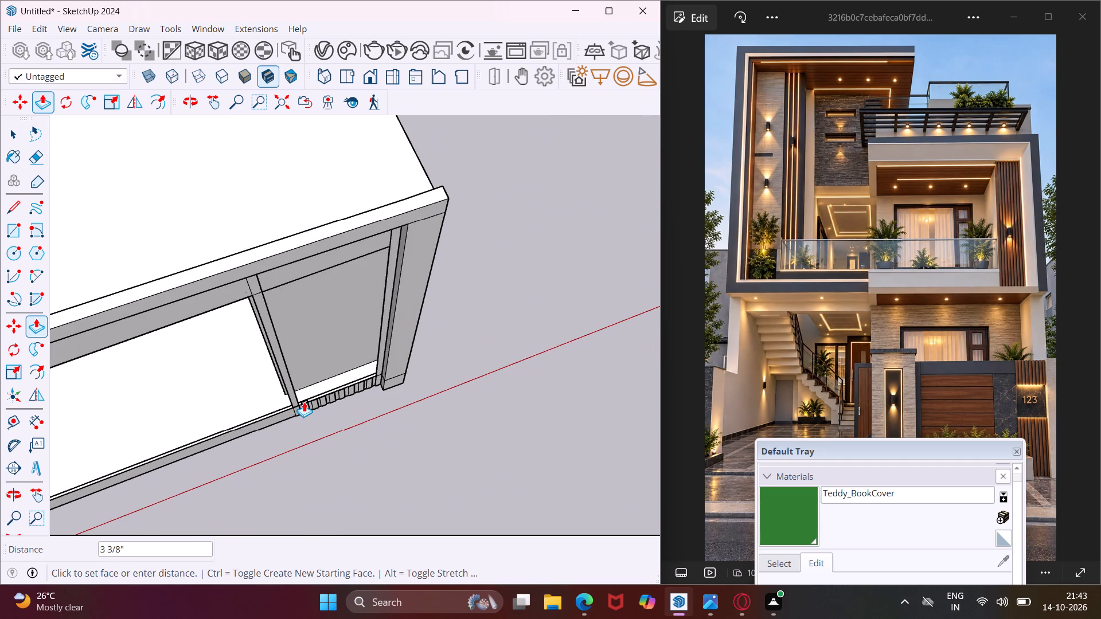
{"action": "left_click", "coordinate": [268, 269]}
Raise the top face of the short slat beside the second full-height slat by 13/16", plus a further 1/4" to the ledge's edge.
{"action": "scroll", "coordinate": [320, 394], "scroll_direction": "up", "scroll_amount": 2}
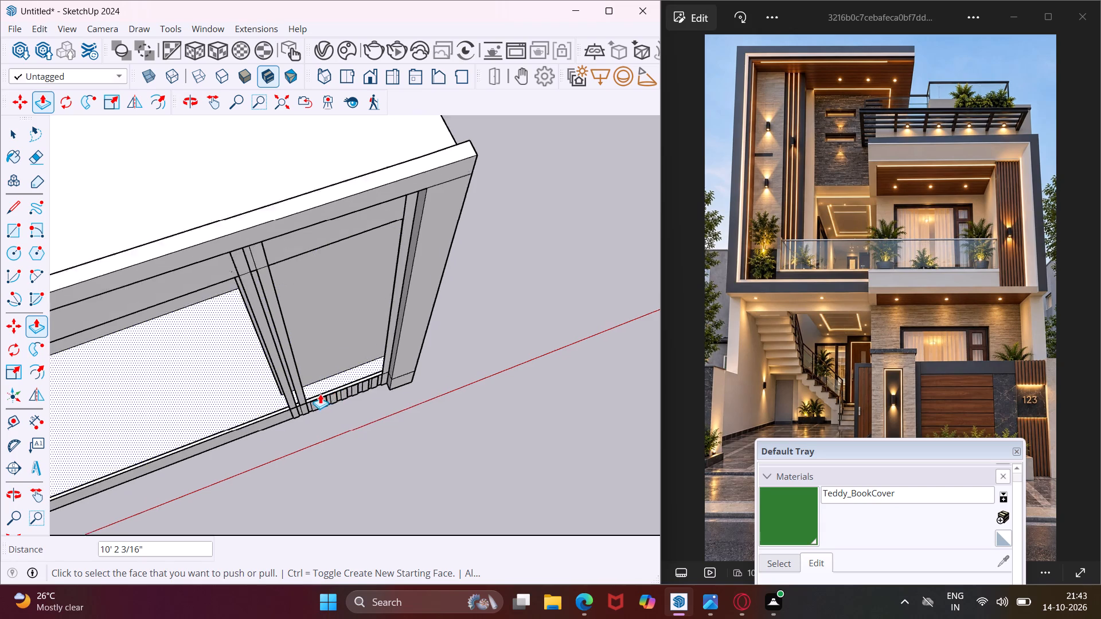
{"action": "scroll", "coordinate": [320, 394], "scroll_direction": "up", "scroll_amount": 6}
{"action": "scroll", "coordinate": [319, 394], "scroll_direction": "up", "scroll_amount": 20}
{"action": "scroll", "coordinate": [319, 394], "scroll_direction": "up", "scroll_amount": 1}
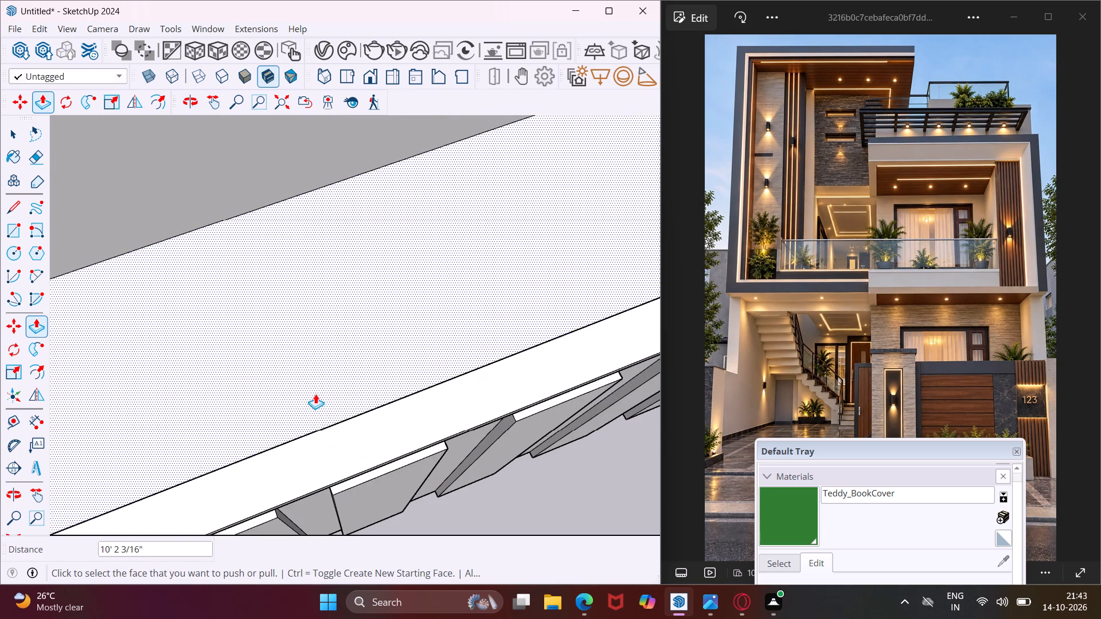
{"action": "left_click", "coordinate": [269, 515]}
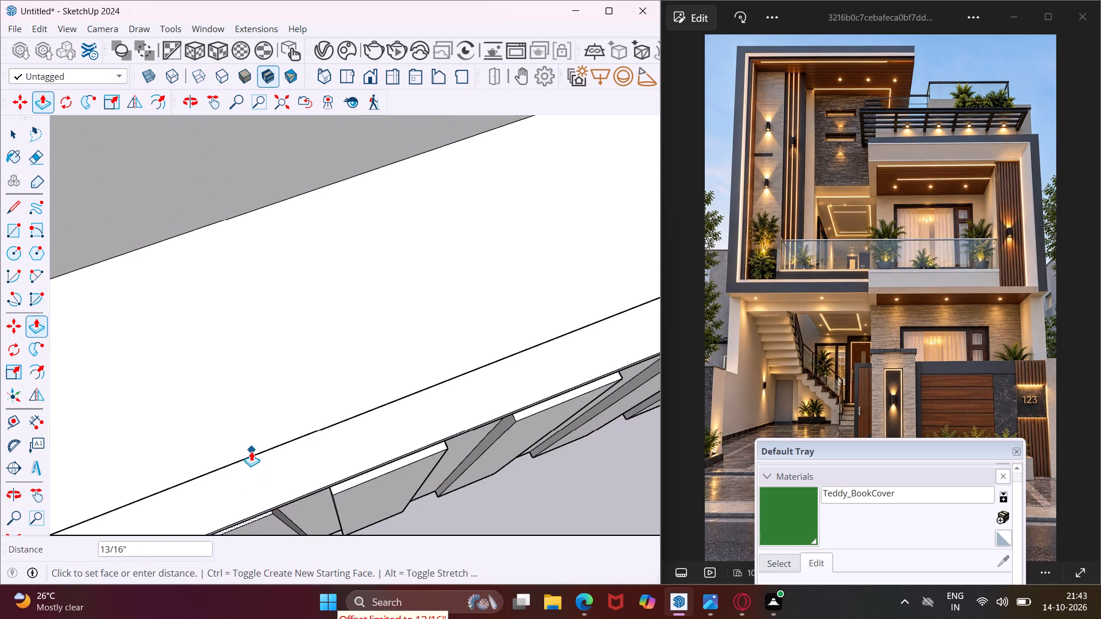
{"action": "scroll", "coordinate": [224, 469], "scroll_direction": "down", "scroll_amount": 5}
{"action": "left_click", "coordinate": [225, 484]}
{"action": "scroll", "coordinate": [240, 500], "scroll_direction": "up", "scroll_amount": 2}
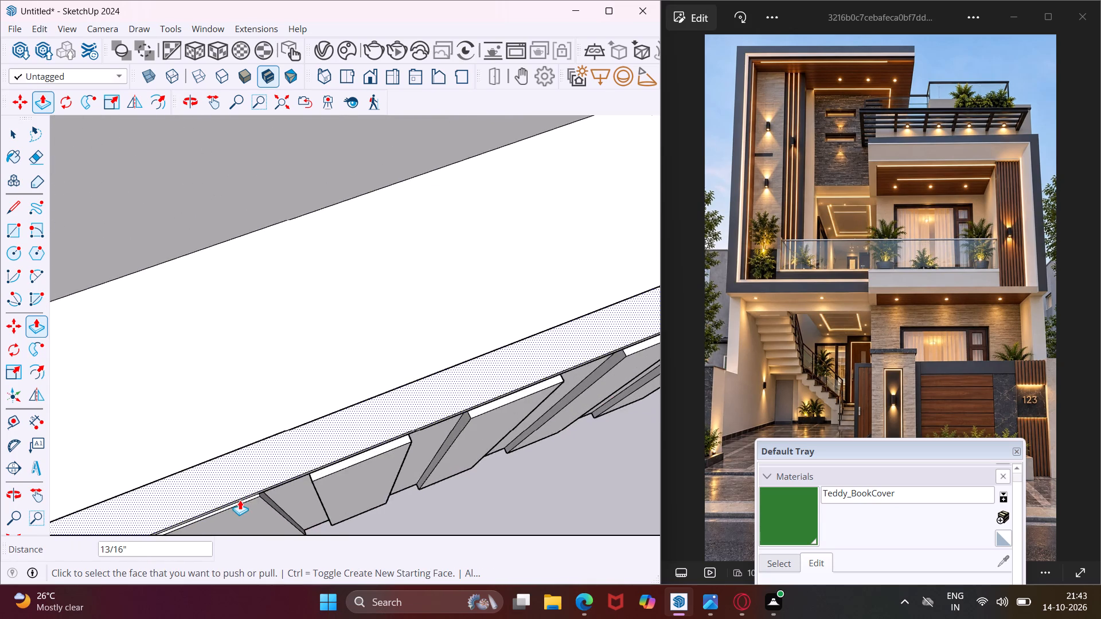
{"action": "scroll", "coordinate": [240, 500], "scroll_direction": "up", "scroll_amount": 16}
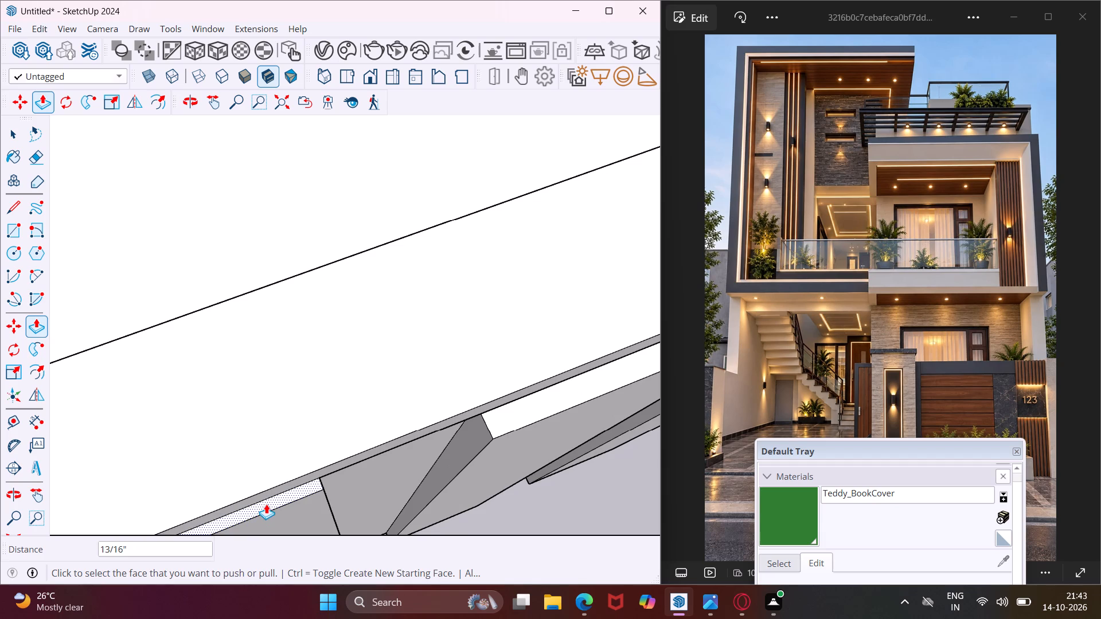
{"action": "left_click", "coordinate": [266, 504]}
{"action": "scroll", "coordinate": [246, 435], "scroll_direction": "down", "scroll_amount": 5}
{"action": "left_click", "coordinate": [246, 435]}
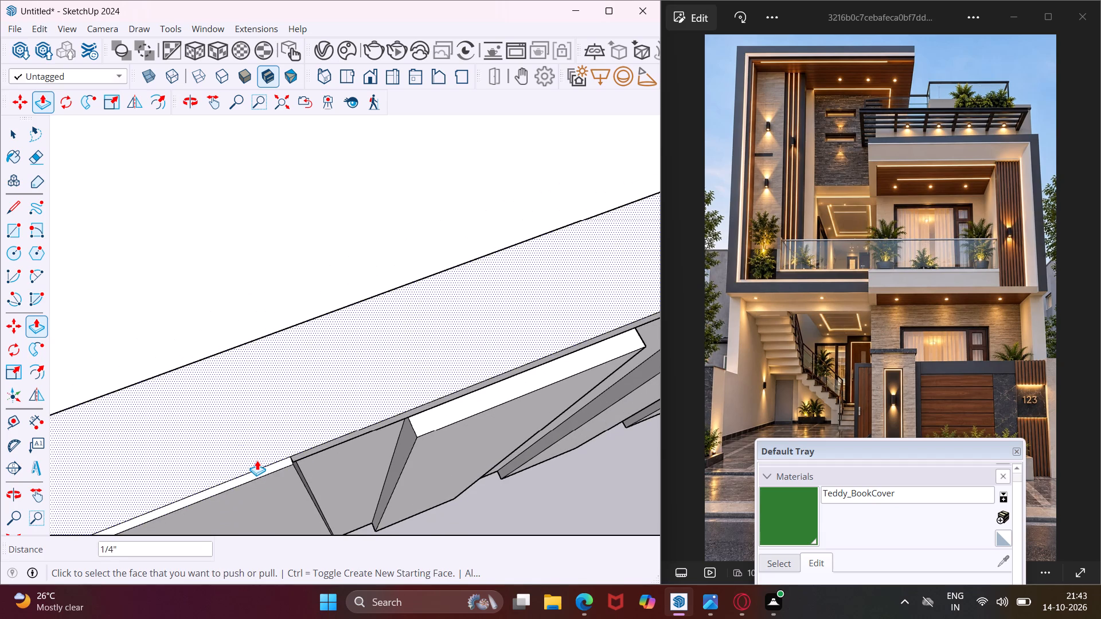
Extend this third slat's top face about 10' 5 3/4" further up to the roof frame above the balcony.
{"action": "scroll", "coordinate": [257, 461], "scroll_direction": "up", "scroll_amount": 8}
{"action": "left_click", "coordinate": [275, 479]}
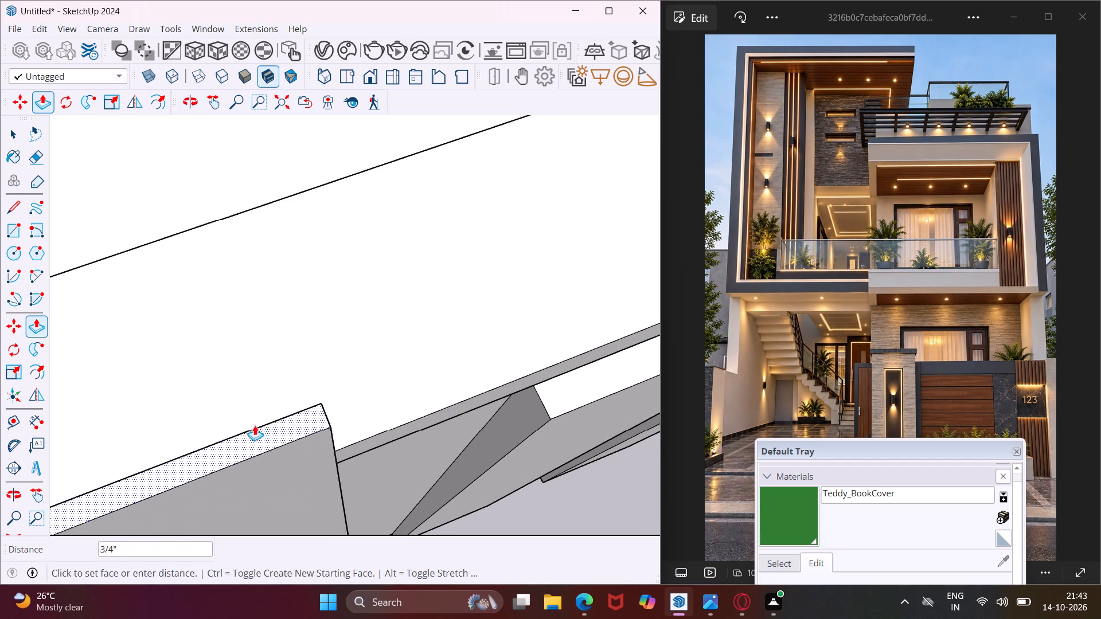
{"action": "scroll", "coordinate": [255, 425], "scroll_direction": "down", "scroll_amount": 16}
{"action": "scroll", "coordinate": [253, 424], "scroll_direction": "down", "scroll_amount": 12}
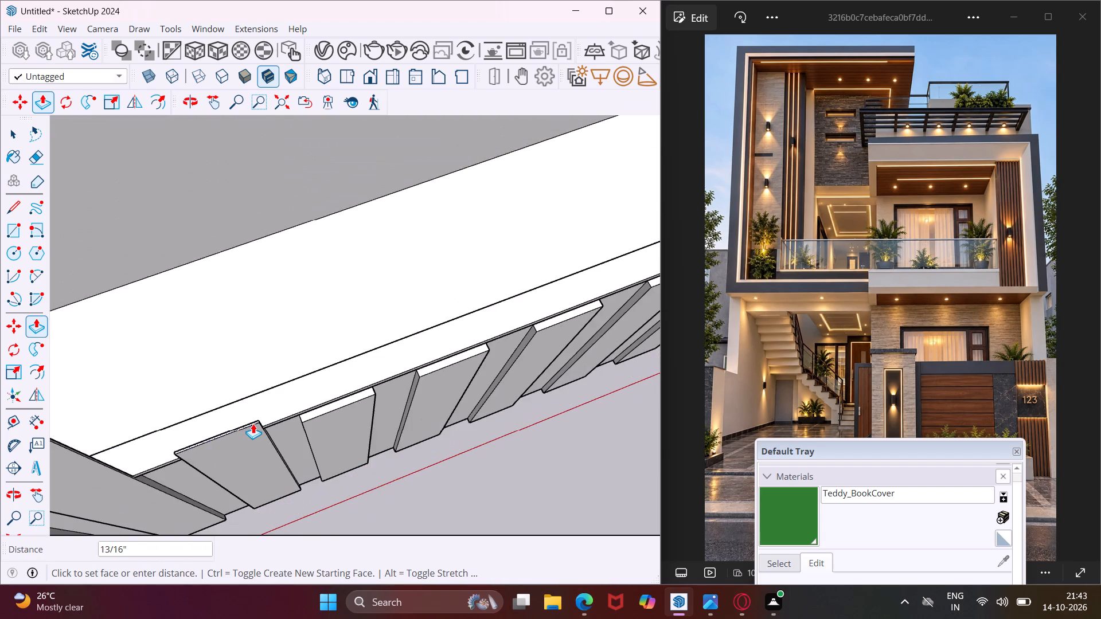
{"action": "scroll", "coordinate": [253, 424], "scroll_direction": "down", "scroll_amount": 16}
{"action": "scroll", "coordinate": [253, 424], "scroll_direction": "down", "scroll_amount": 9}
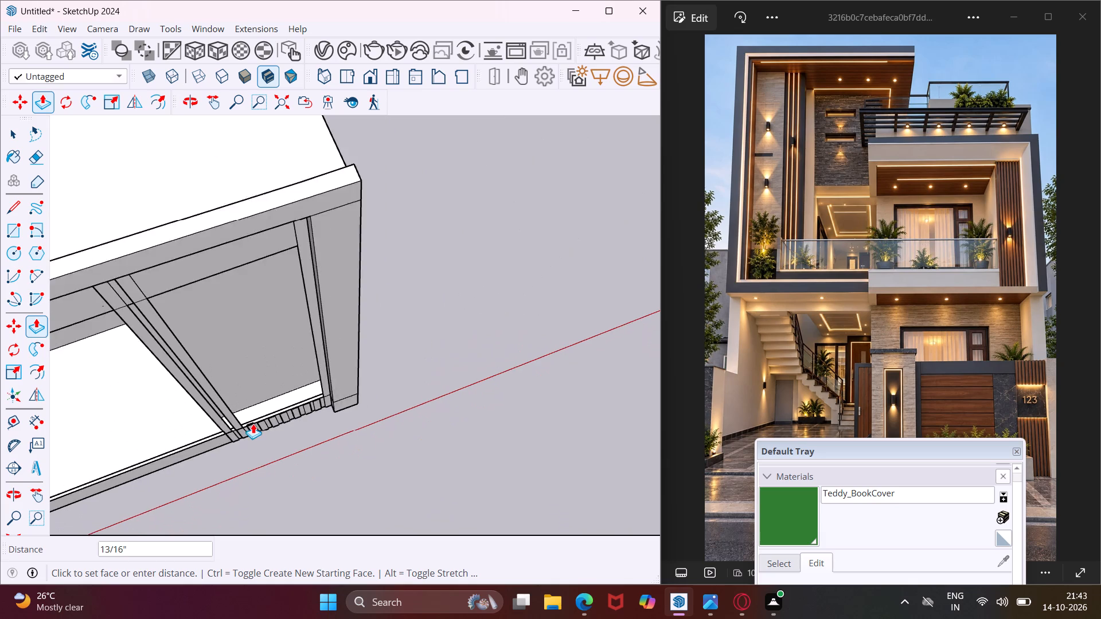
{"action": "scroll", "coordinate": [253, 424], "scroll_direction": "down", "scroll_amount": 4}
{"action": "left_click", "coordinate": [205, 327]}
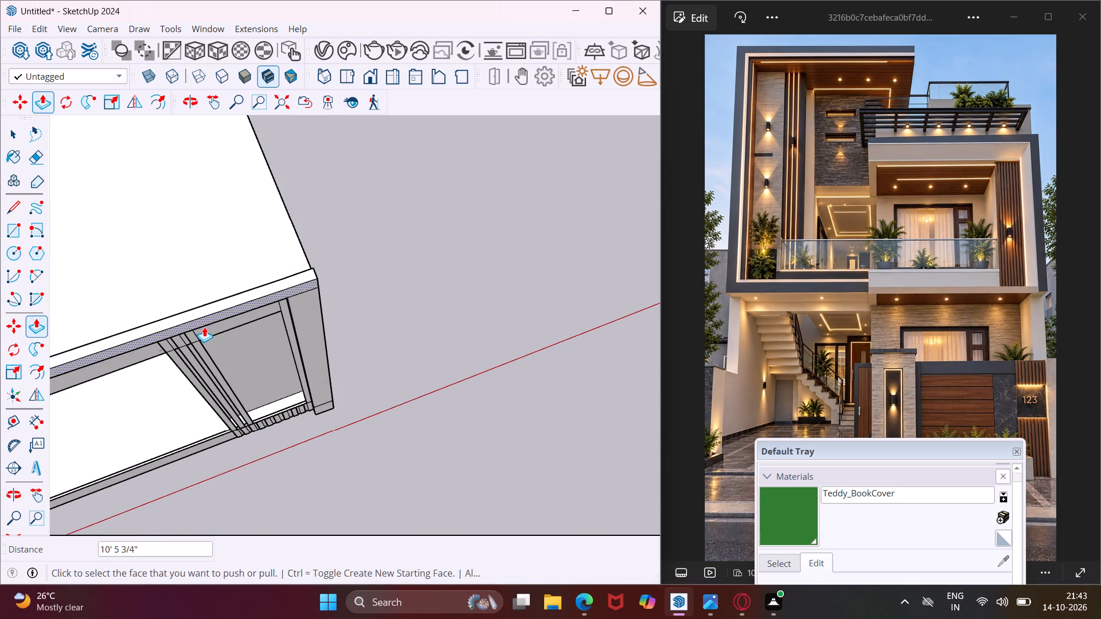
Raise the top face of the fourth slat, beside the extended third one, by 13/16" towards the ledge's edge.
{"action": "scroll", "coordinate": [257, 420], "scroll_direction": "up", "scroll_amount": 5}
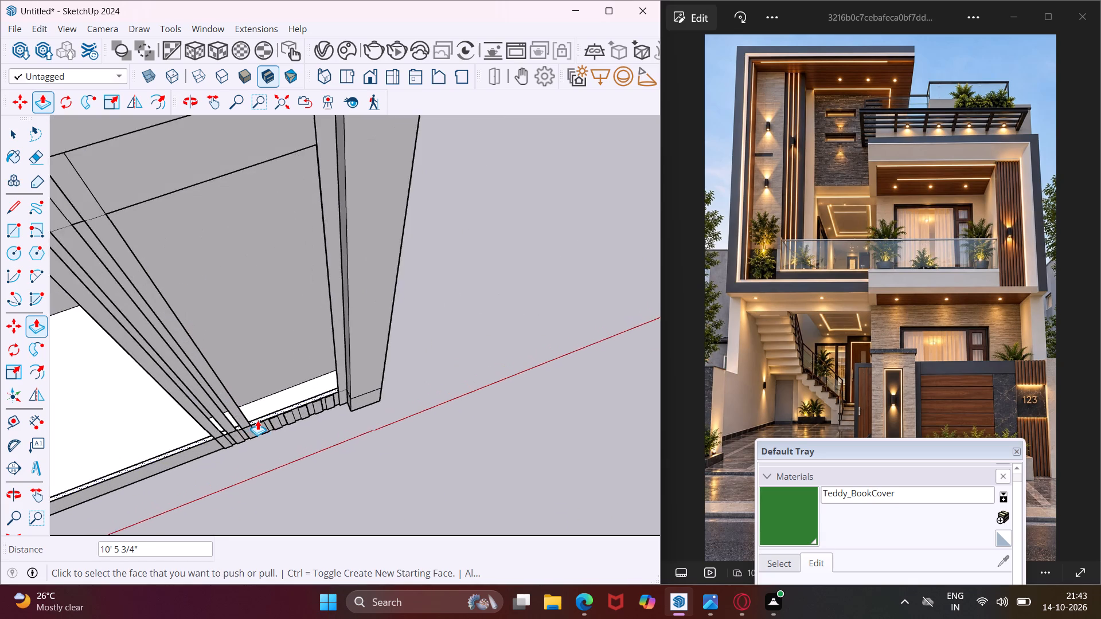
{"action": "scroll", "coordinate": [257, 420], "scroll_direction": "up", "scroll_amount": 19}
{"action": "scroll", "coordinate": [257, 420], "scroll_direction": "up", "scroll_amount": 2}
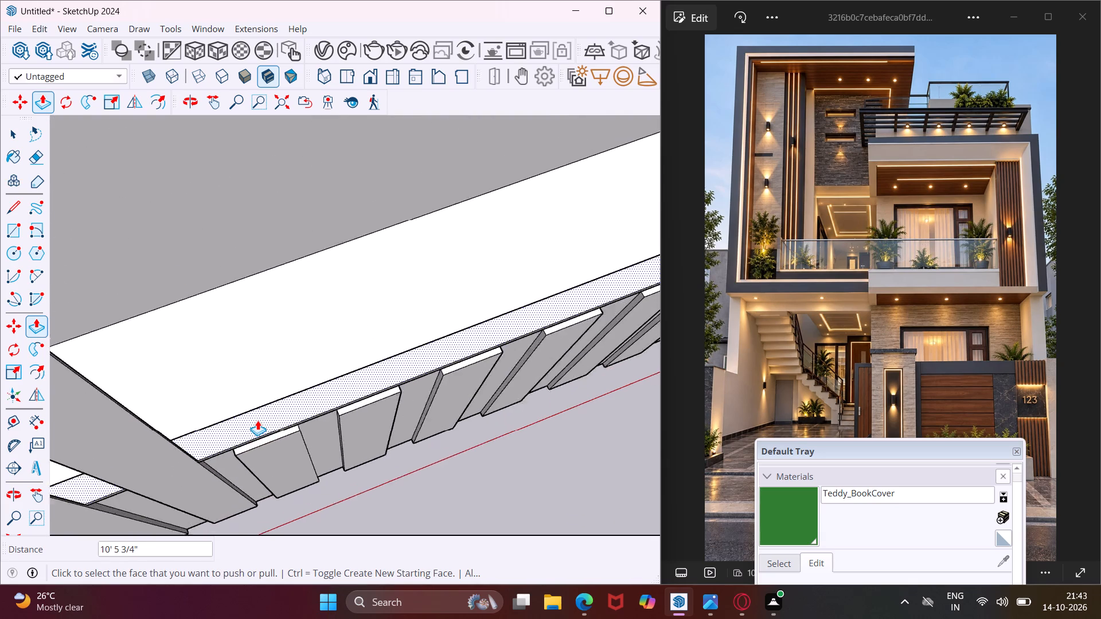
{"action": "scroll", "coordinate": [257, 420], "scroll_direction": "up", "scroll_amount": 2}
{"action": "left_click", "coordinate": [274, 442]}
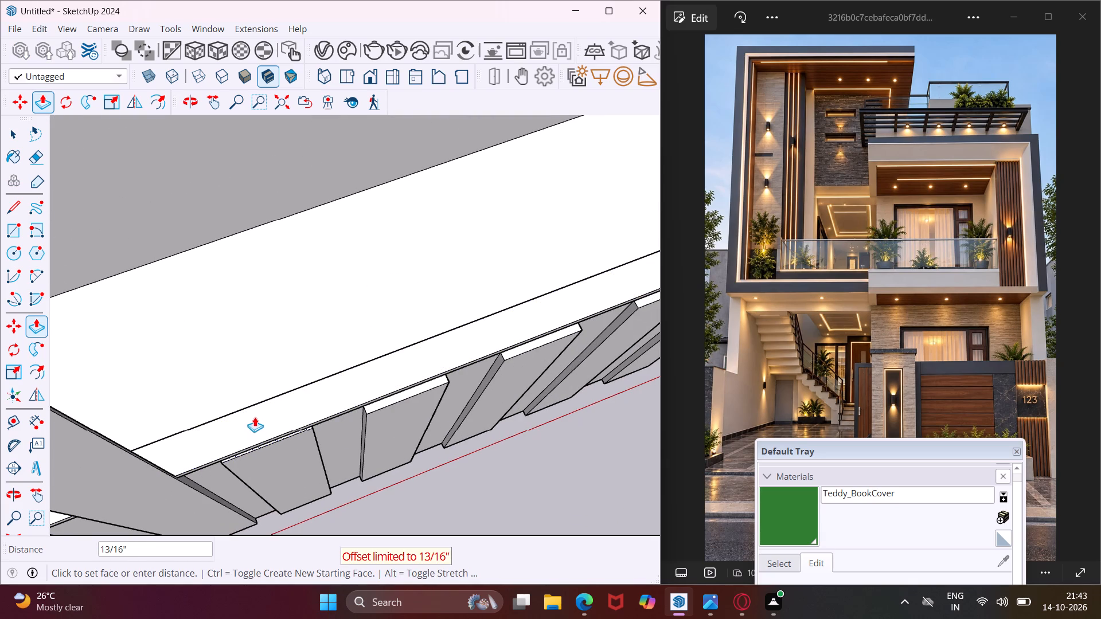
{"action": "left_click", "coordinate": [251, 423]}
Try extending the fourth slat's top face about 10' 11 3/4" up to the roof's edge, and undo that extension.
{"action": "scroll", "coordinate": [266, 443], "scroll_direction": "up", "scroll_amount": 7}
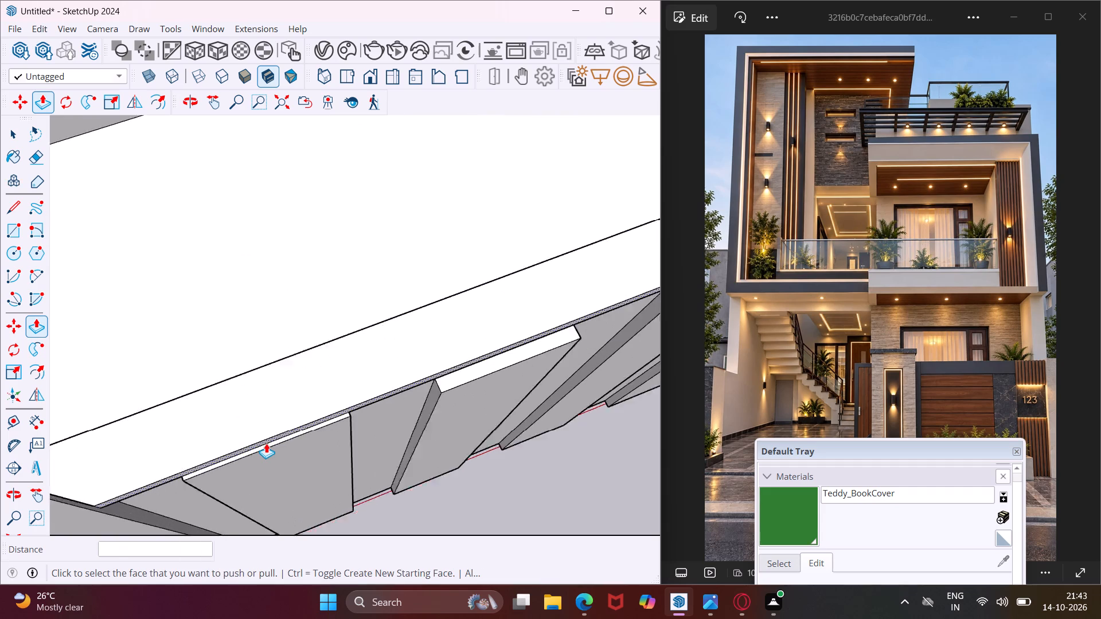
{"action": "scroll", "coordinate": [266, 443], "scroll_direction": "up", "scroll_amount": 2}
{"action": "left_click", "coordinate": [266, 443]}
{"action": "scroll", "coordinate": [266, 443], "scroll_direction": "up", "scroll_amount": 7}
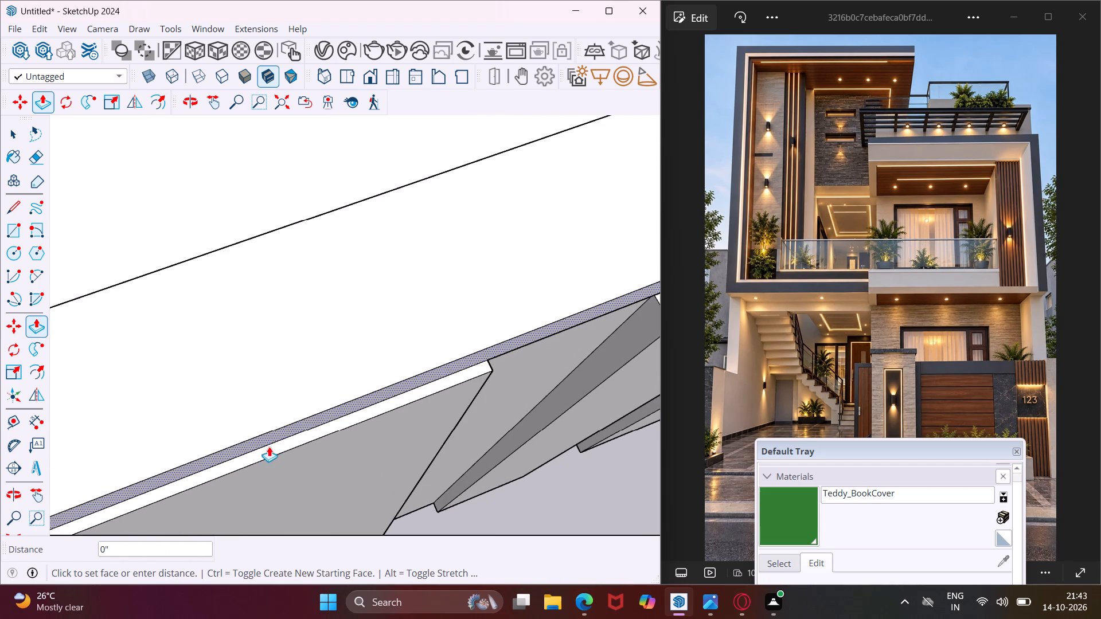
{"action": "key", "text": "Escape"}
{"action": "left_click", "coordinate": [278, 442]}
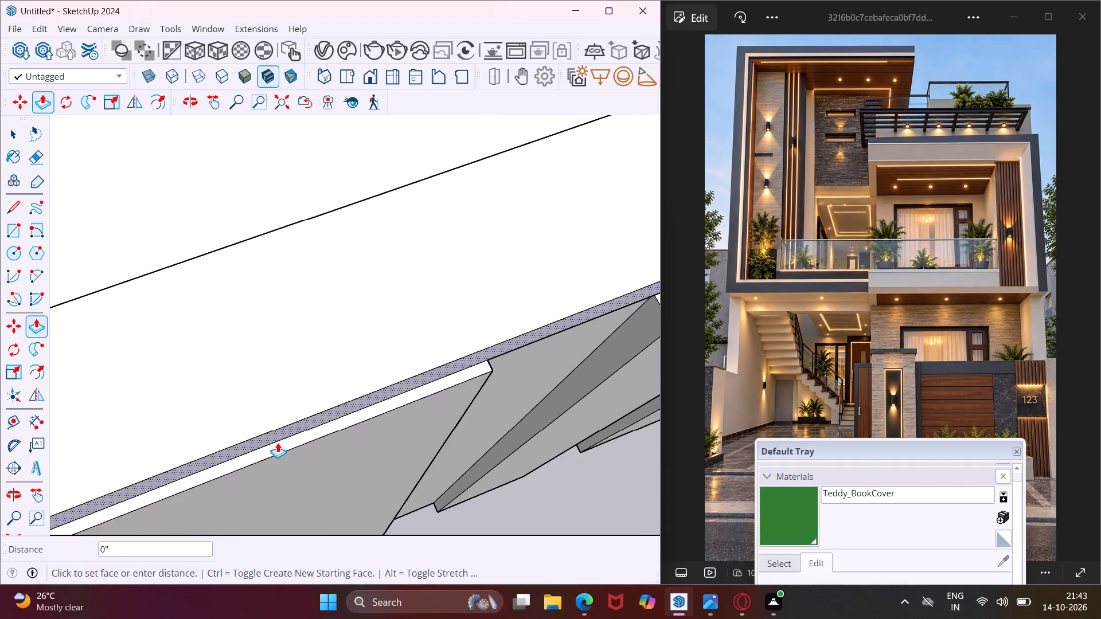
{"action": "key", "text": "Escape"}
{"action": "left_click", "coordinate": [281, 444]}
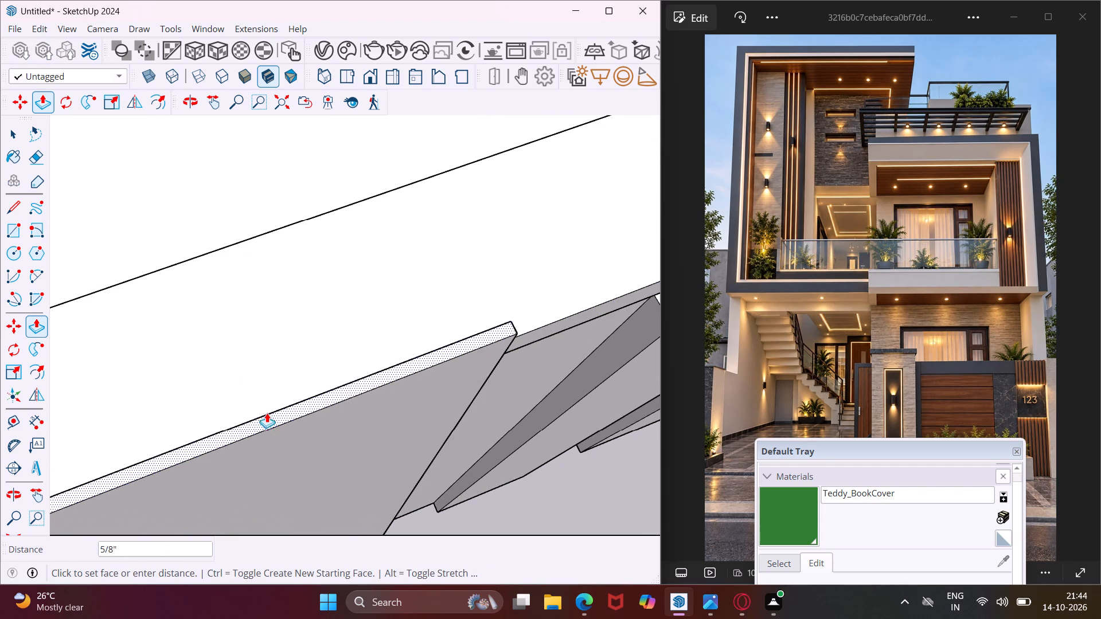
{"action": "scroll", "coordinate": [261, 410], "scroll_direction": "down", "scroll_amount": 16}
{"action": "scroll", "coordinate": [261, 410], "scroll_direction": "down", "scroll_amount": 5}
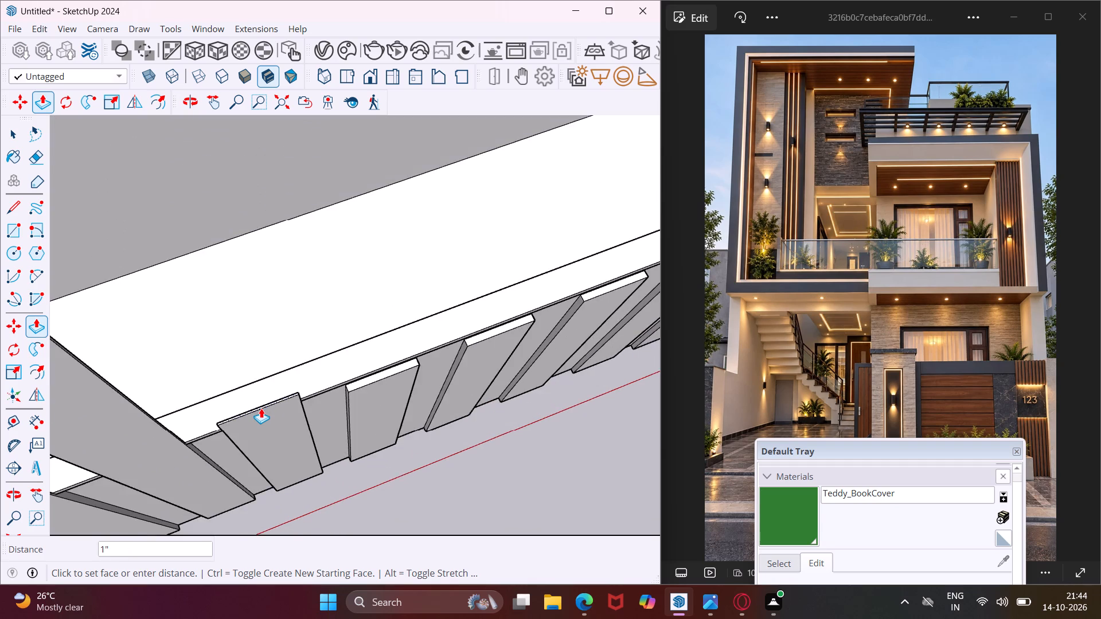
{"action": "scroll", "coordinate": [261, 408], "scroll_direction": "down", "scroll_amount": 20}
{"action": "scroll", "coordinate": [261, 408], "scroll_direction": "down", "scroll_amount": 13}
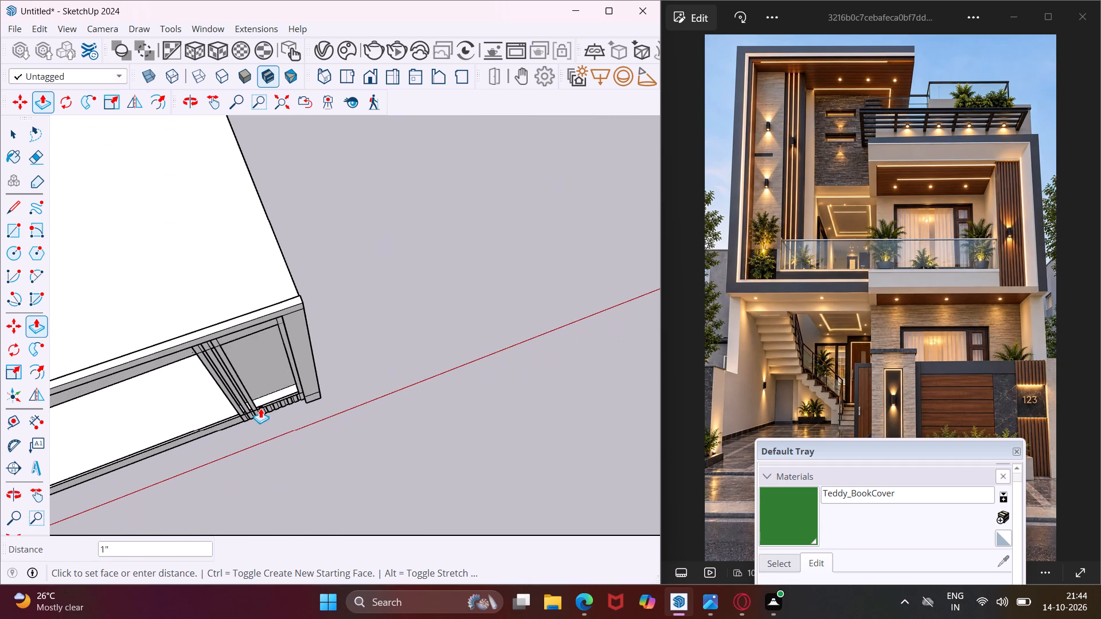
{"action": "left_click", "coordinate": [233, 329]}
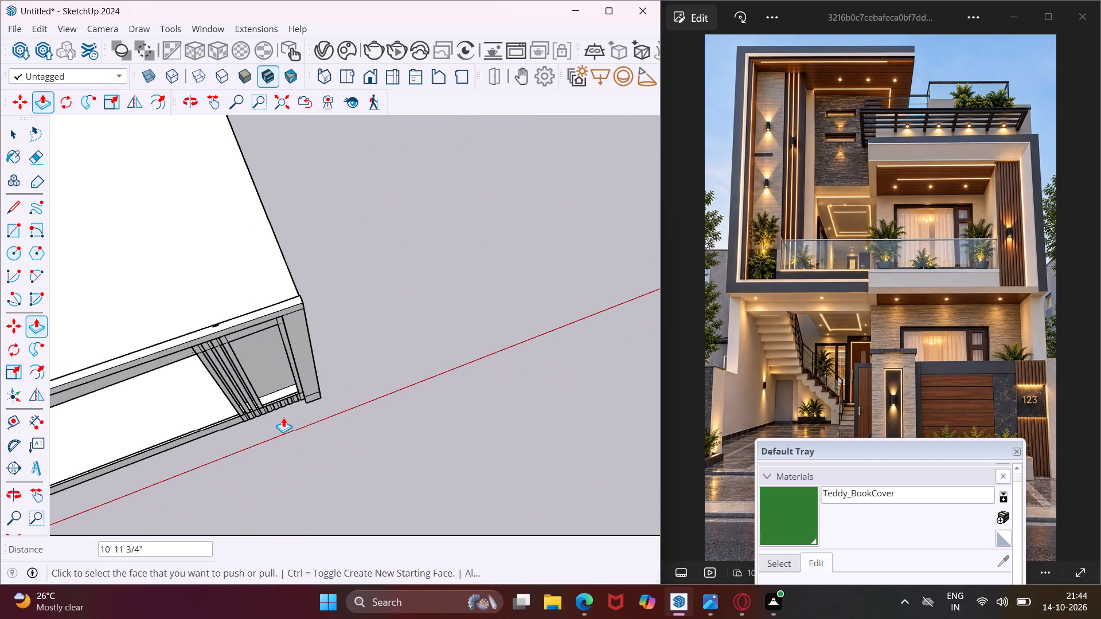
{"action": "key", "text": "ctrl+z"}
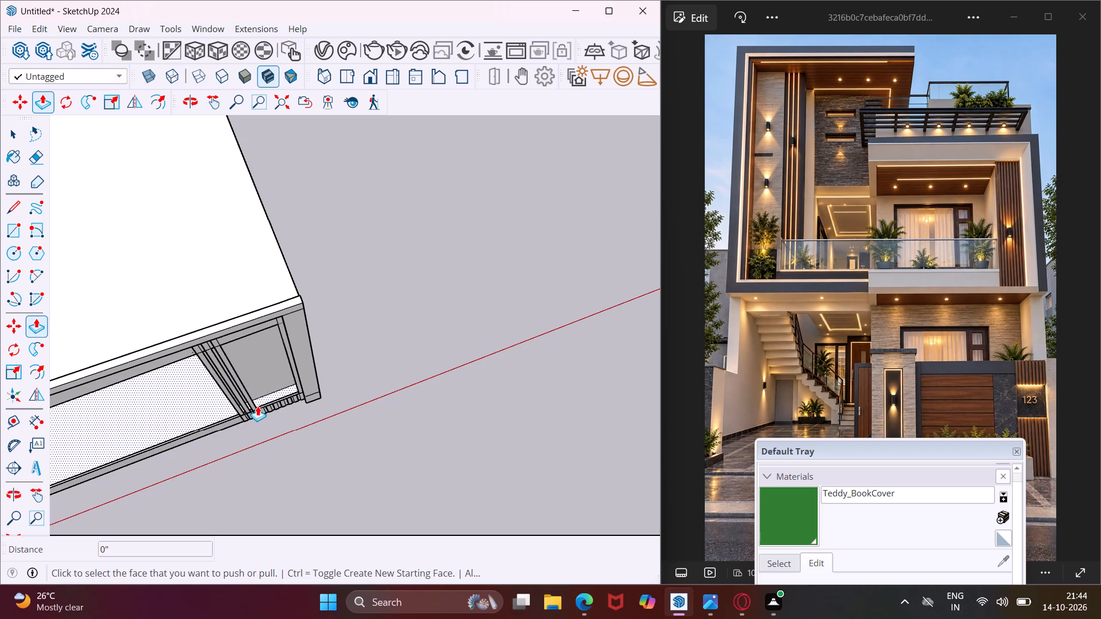
Raise the fourth slat's top face by another 1/4", flush with the ledge's edge.
{"action": "scroll", "coordinate": [256, 404], "scroll_direction": "up", "scroll_amount": 20}
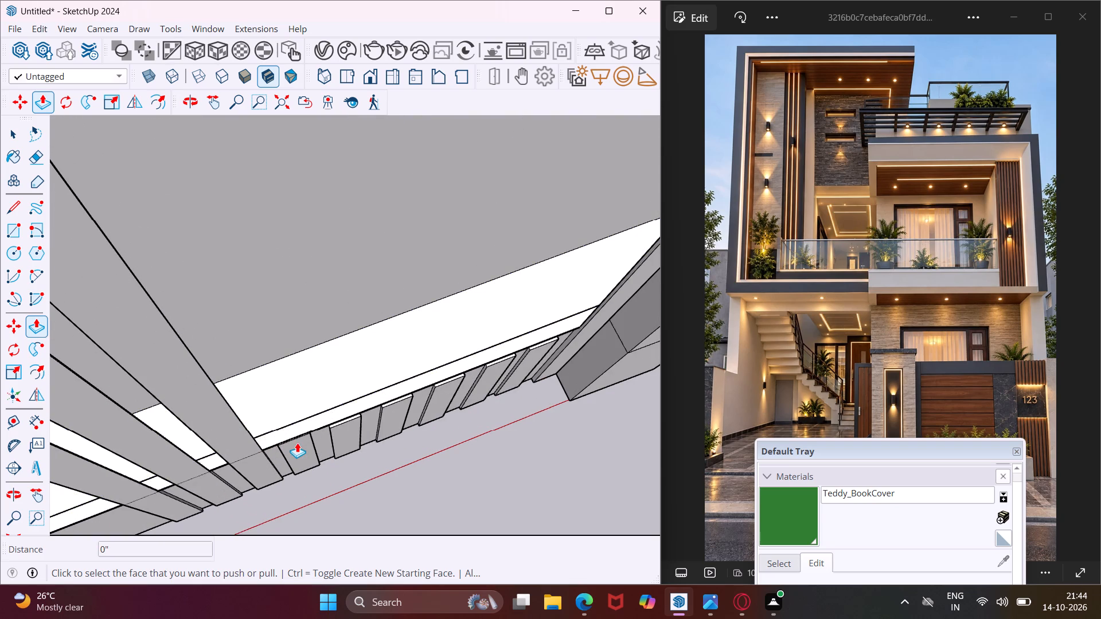
{"action": "scroll", "coordinate": [297, 441], "scroll_direction": "up", "scroll_amount": 19}
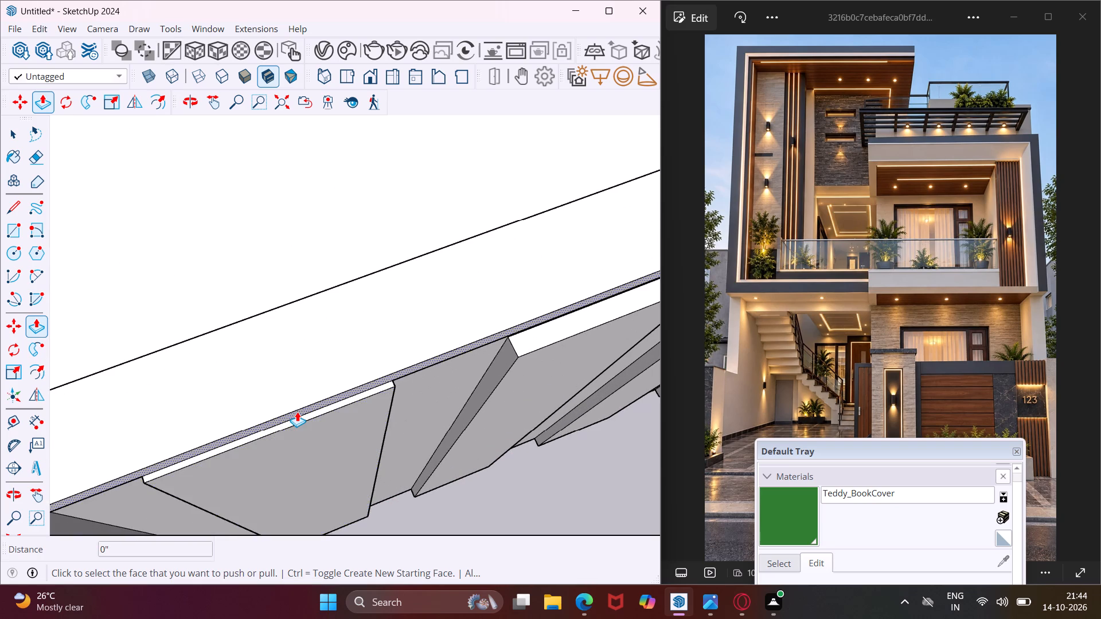
{"action": "scroll", "coordinate": [297, 411], "scroll_direction": "up", "scroll_amount": 9}
{"action": "left_click", "coordinate": [309, 424]}
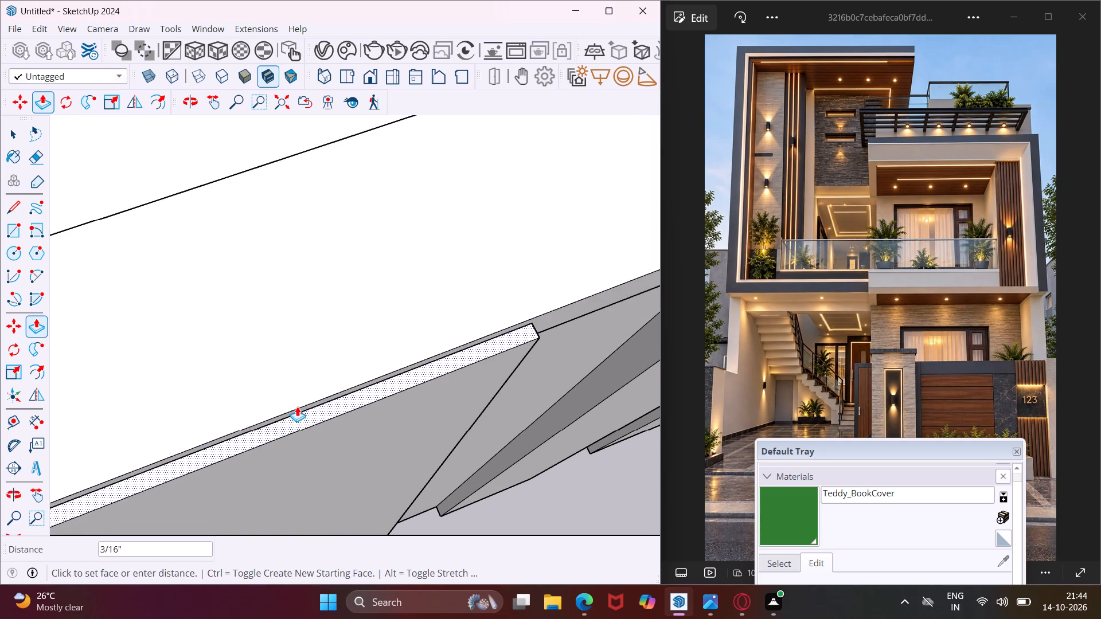
{"action": "scroll", "coordinate": [282, 375], "scroll_direction": "down", "scroll_amount": 4}
{"action": "left_click", "coordinate": [282, 375]}
Extend the fourth slat's top face about 10' 4 3/8" further up to the roof frame above the balcony.
{"action": "scroll", "coordinate": [298, 401], "scroll_direction": "up", "scroll_amount": 4}
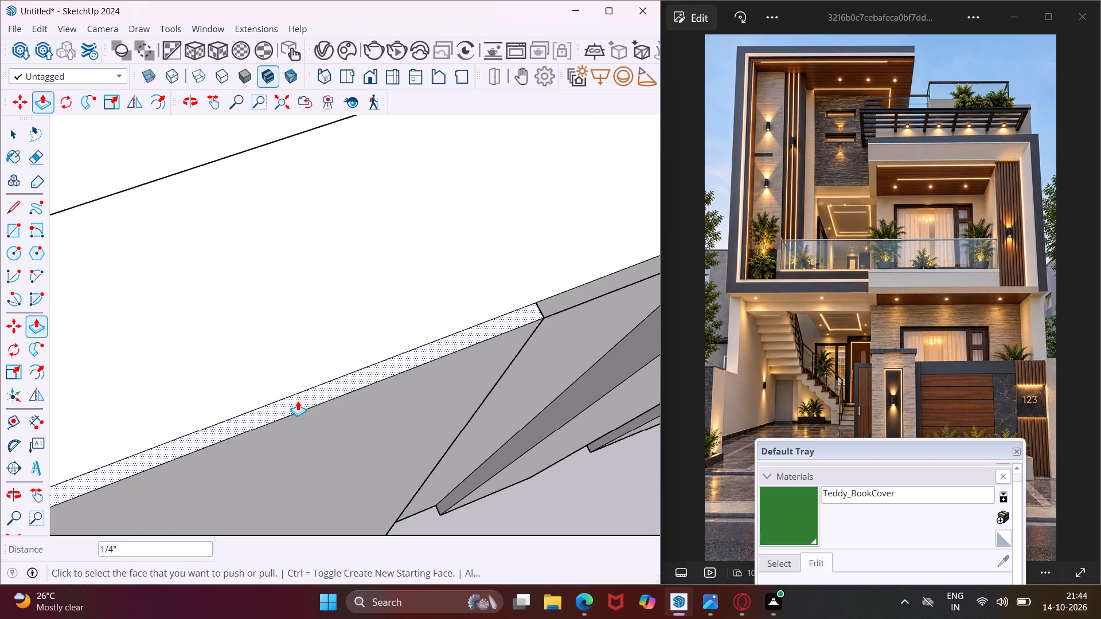
{"action": "left_click", "coordinate": [298, 401]}
{"action": "scroll", "coordinate": [283, 358], "scroll_direction": "down", "scroll_amount": 5}
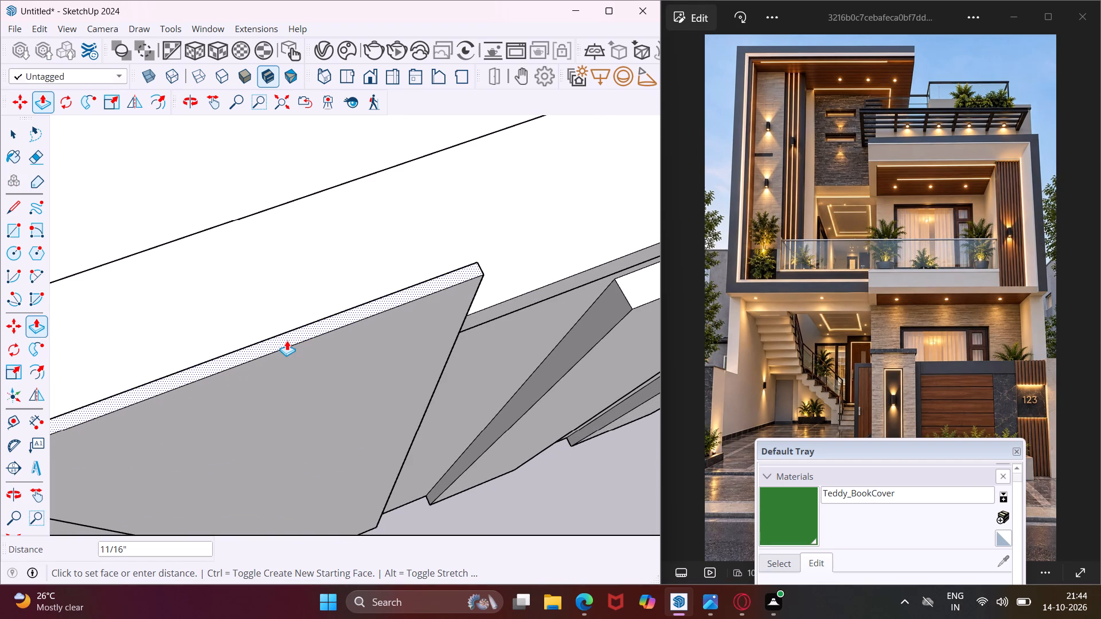
{"action": "scroll", "coordinate": [306, 348], "scroll_direction": "down", "scroll_amount": 6}
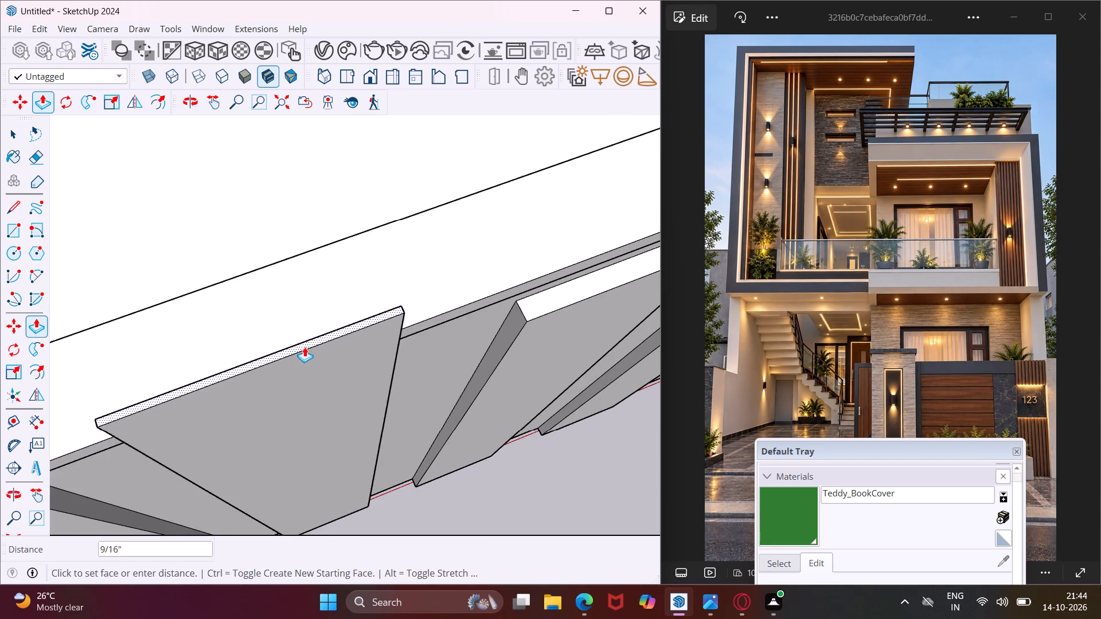
{"action": "scroll", "coordinate": [304, 347], "scroll_direction": "down", "scroll_amount": 20}
{"action": "scroll", "coordinate": [304, 347], "scroll_direction": "down", "scroll_amount": 6}
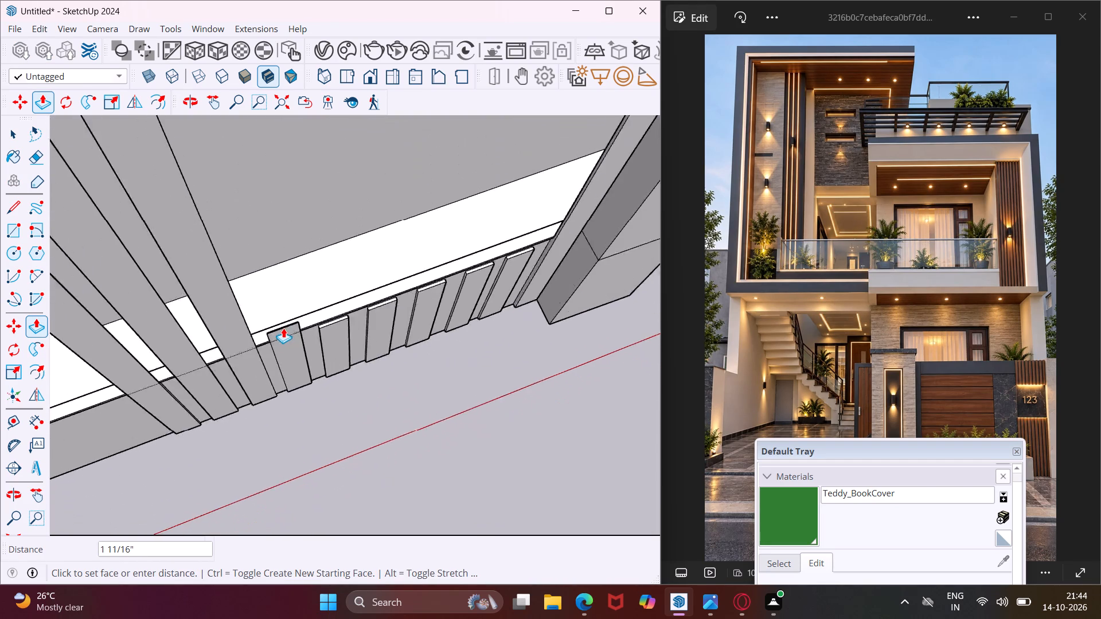
{"action": "scroll", "coordinate": [283, 328], "scroll_direction": "down", "scroll_amount": 7}
{"action": "middle_click_drag", "start_coordinate": [283, 327], "coordinate": [232, 264]}
{"action": "scroll", "coordinate": [231, 263], "scroll_direction": "down", "scroll_amount": 4}
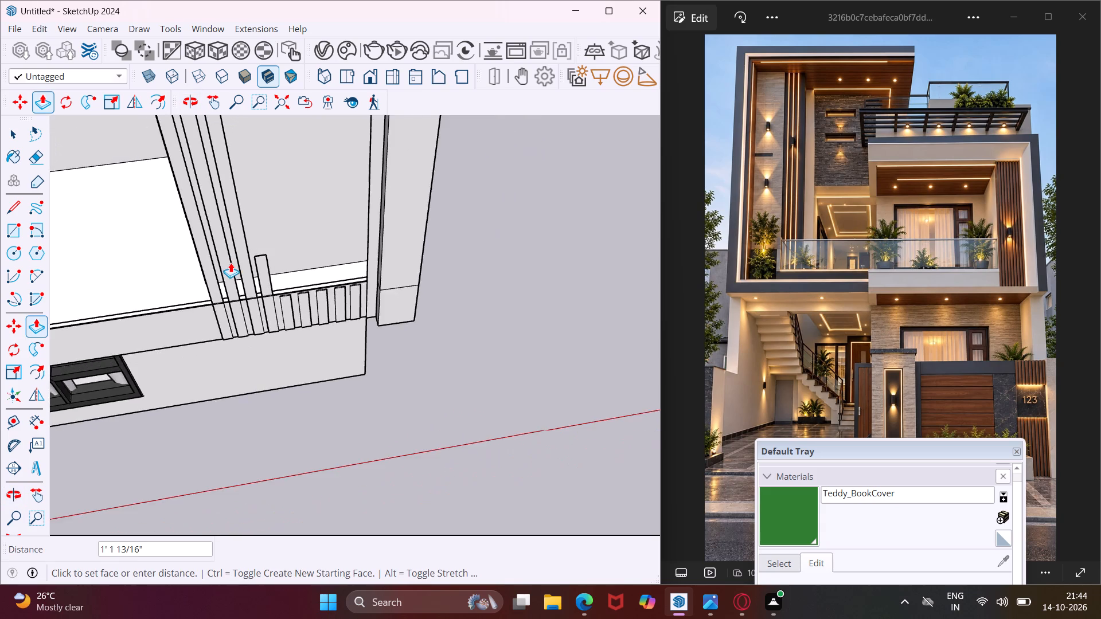
{"action": "scroll", "coordinate": [231, 263], "scroll_direction": "down", "scroll_amount": 14}
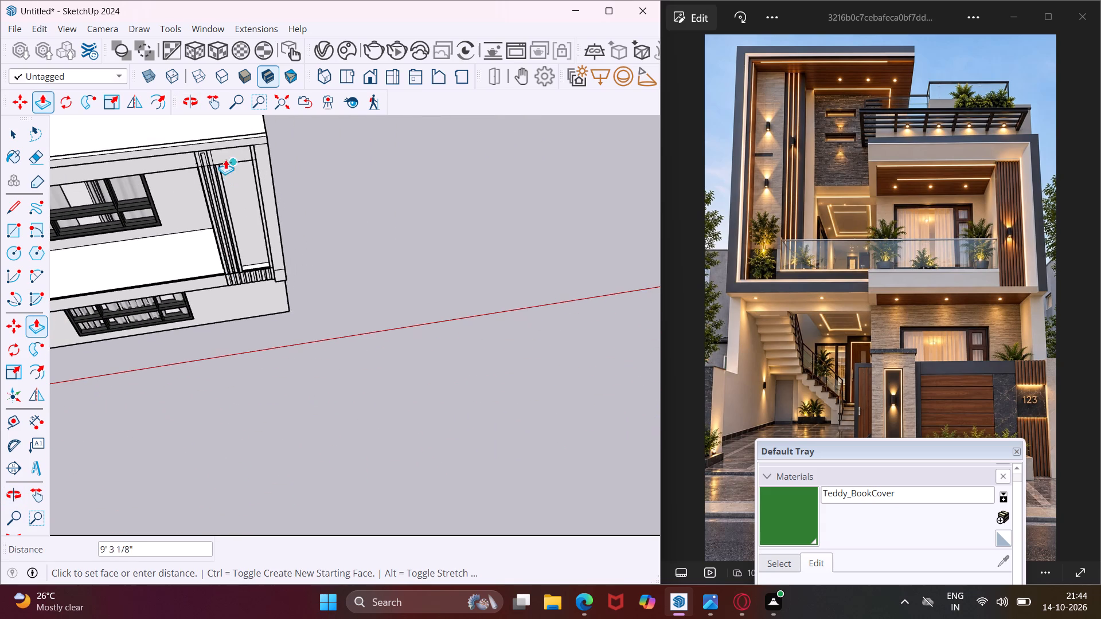
{"action": "scroll", "coordinate": [225, 143], "scroll_direction": "up", "scroll_amount": 11}
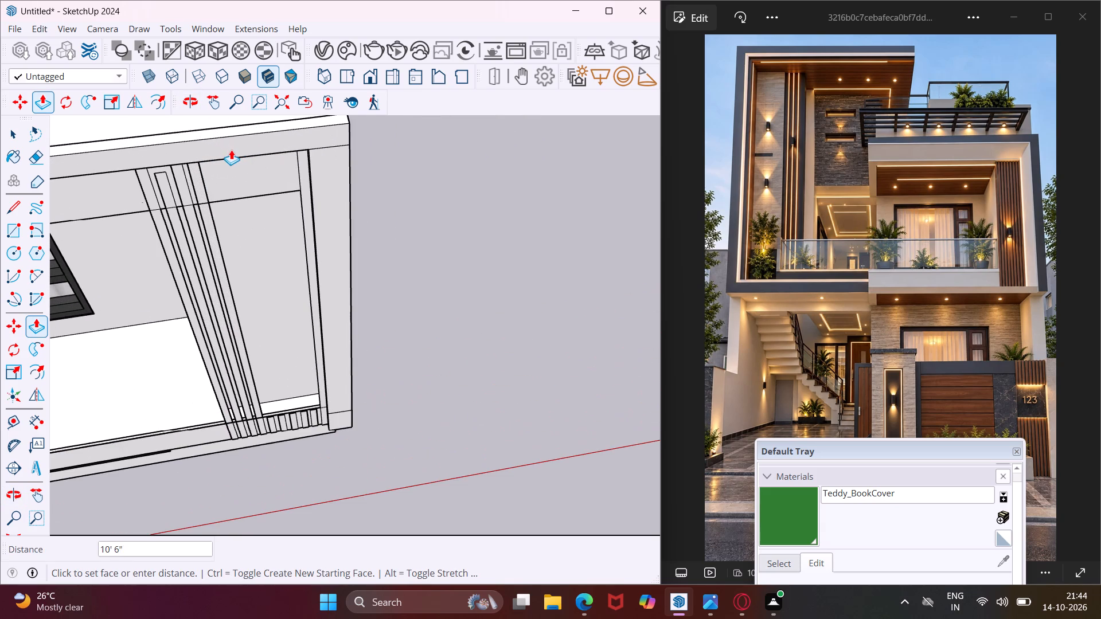
{"action": "left_click", "coordinate": [231, 154]}
Extend the second slat's short top face by 1 13/16" to meet the roof frame above the balcony.
{"action": "scroll", "coordinate": [162, 167], "scroll_direction": "up", "scroll_amount": 5}
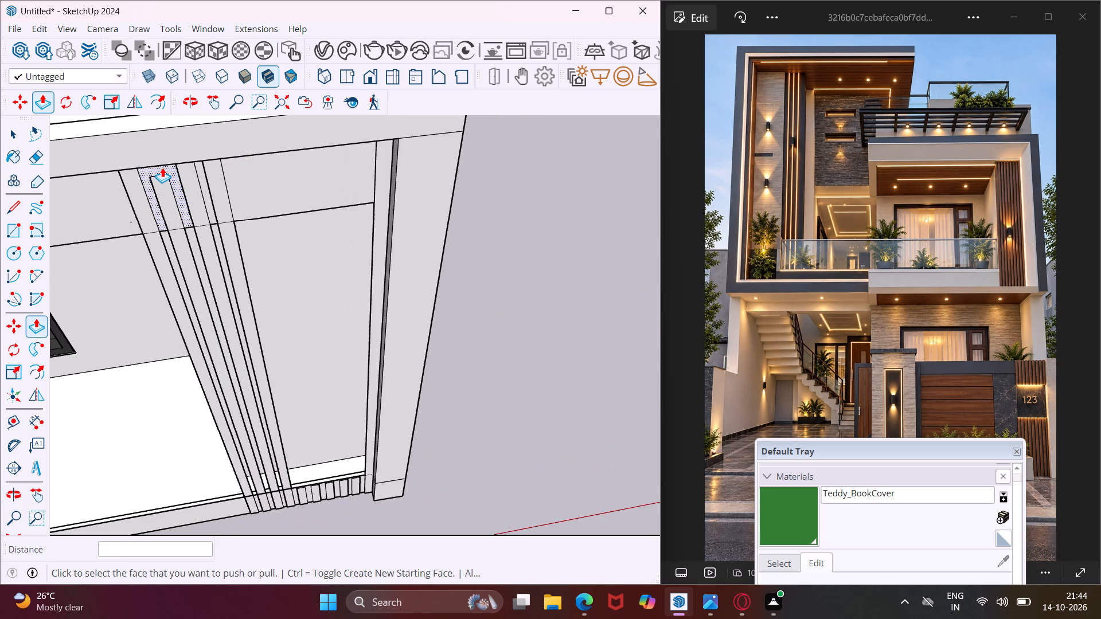
{"action": "scroll", "coordinate": [162, 167], "scroll_direction": "up", "scroll_amount": 18}
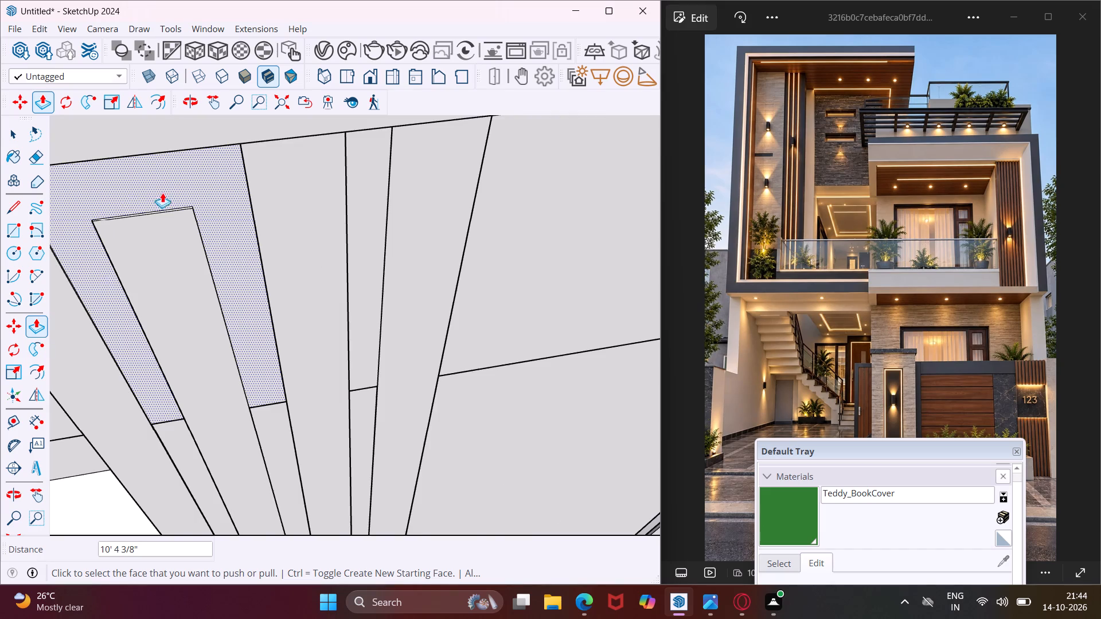
{"action": "scroll", "coordinate": [162, 193], "scroll_direction": "up", "scroll_amount": 15}
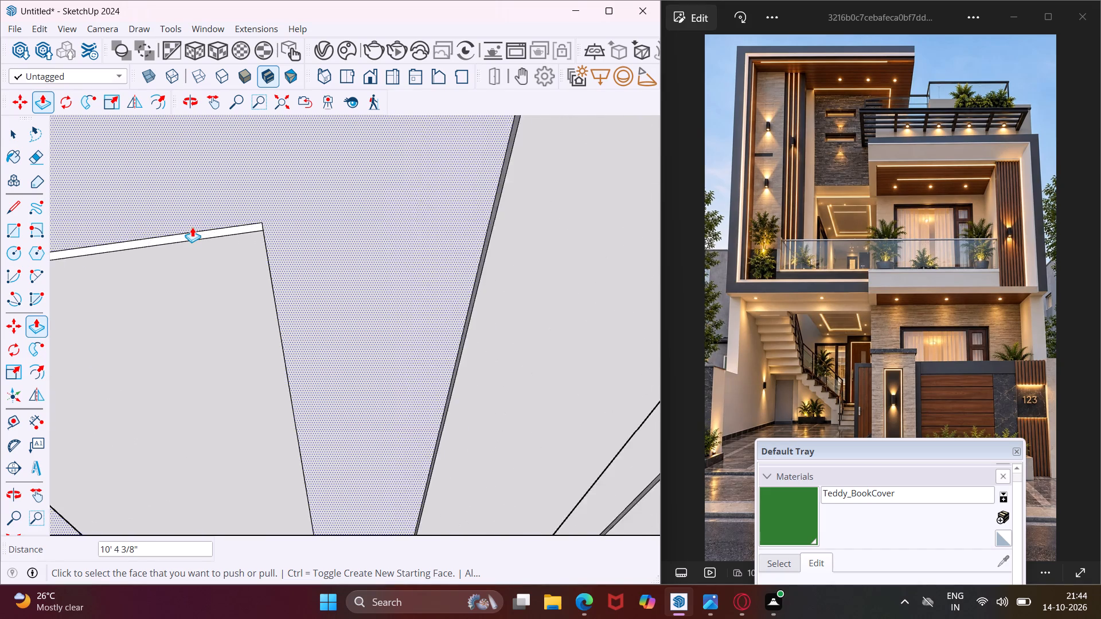
{"action": "scroll", "coordinate": [192, 227], "scroll_direction": "up", "scroll_amount": 3}
{"action": "left_click", "coordinate": [226, 231]}
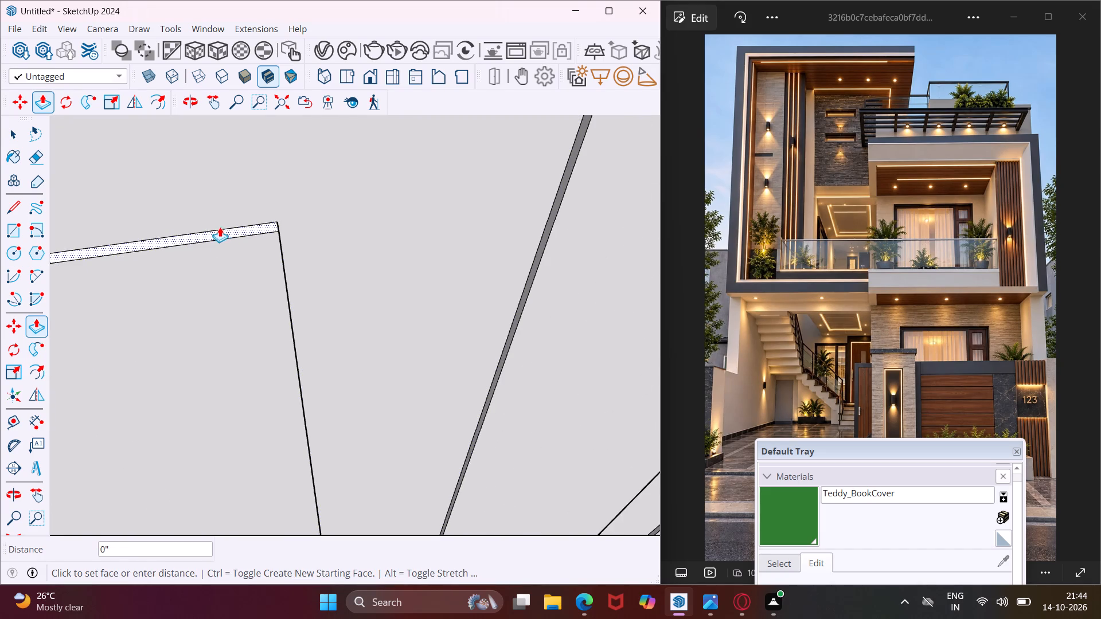
{"action": "scroll", "coordinate": [200, 211], "scroll_direction": "down", "scroll_amount": 16}
{"action": "scroll", "coordinate": [201, 211], "scroll_direction": "down", "scroll_amount": 5}
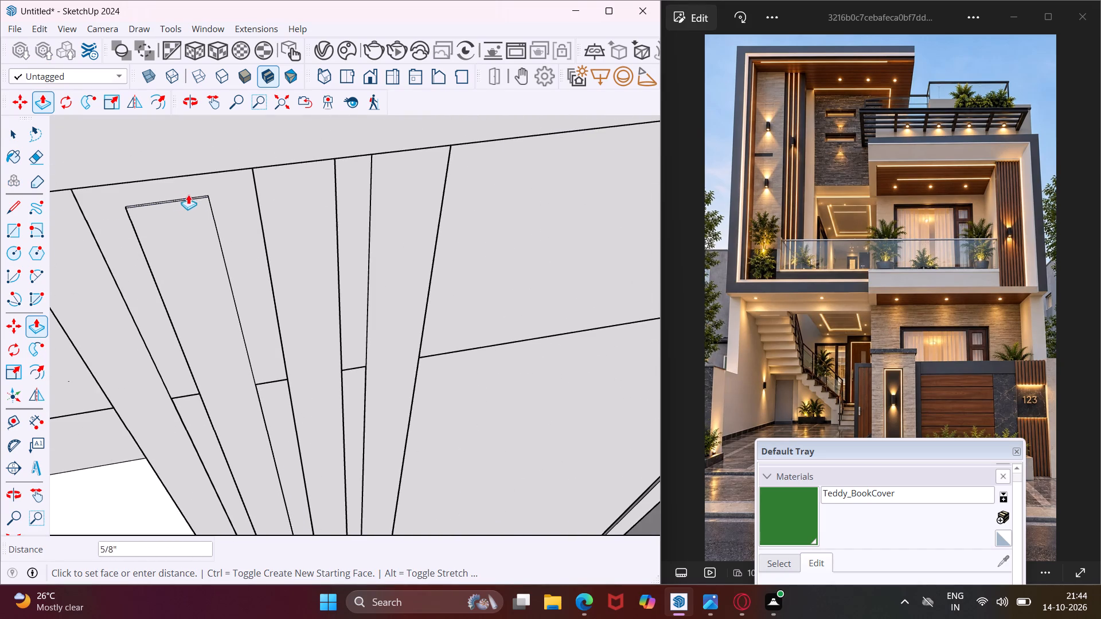
{"action": "left_click", "coordinate": [187, 171]}
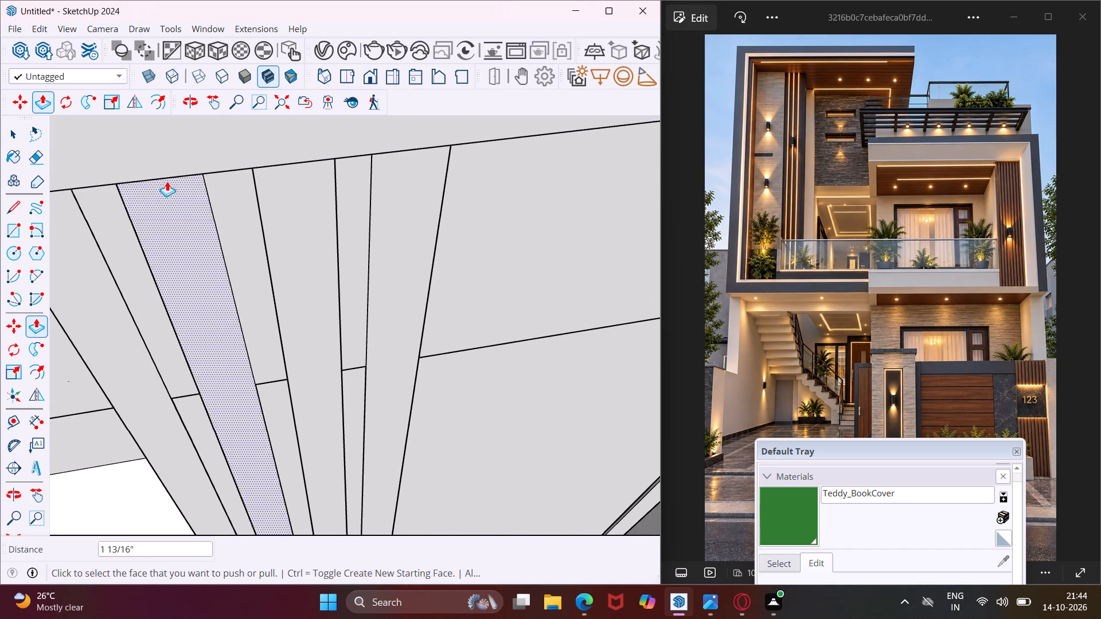
Raise the top face of the fifth slat, beside the extended fourth one, by 13/16" towards the ledge's edge.
{"action": "scroll", "coordinate": [167, 181], "scroll_direction": "down", "scroll_amount": 10}
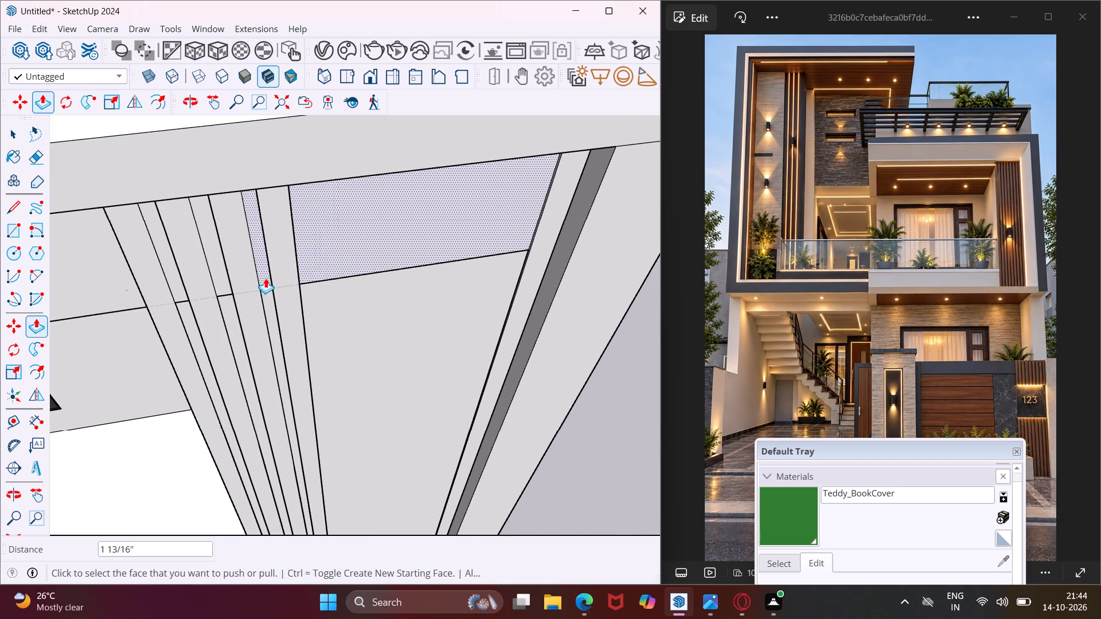
{"action": "scroll", "coordinate": [270, 284], "scroll_direction": "up", "scroll_amount": 1}
{"action": "middle_click_drag", "start_coordinate": [270, 284], "coordinate": [169, 311]}
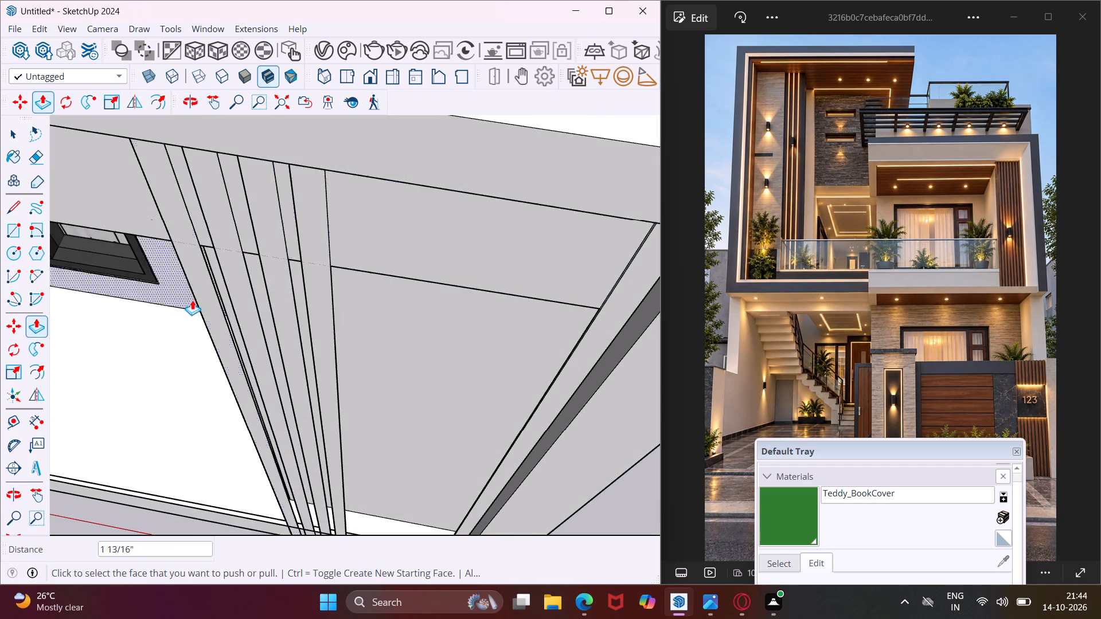
{"action": "scroll", "coordinate": [319, 264], "scroll_direction": "up", "scroll_amount": 7}
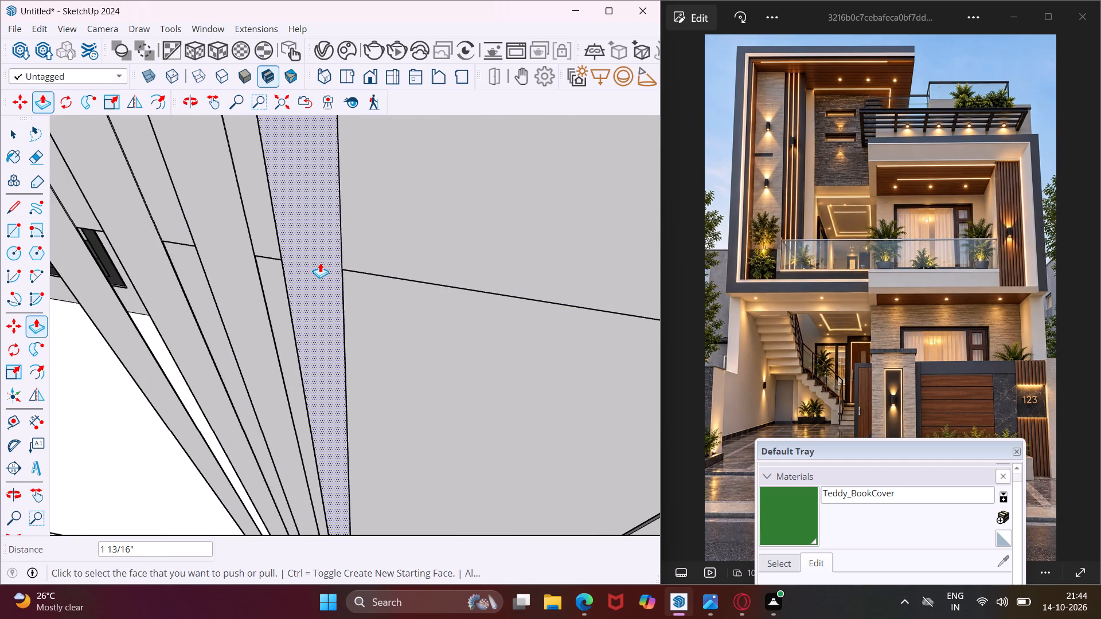
{"action": "scroll", "coordinate": [316, 262], "scroll_direction": "down", "scroll_amount": 17}
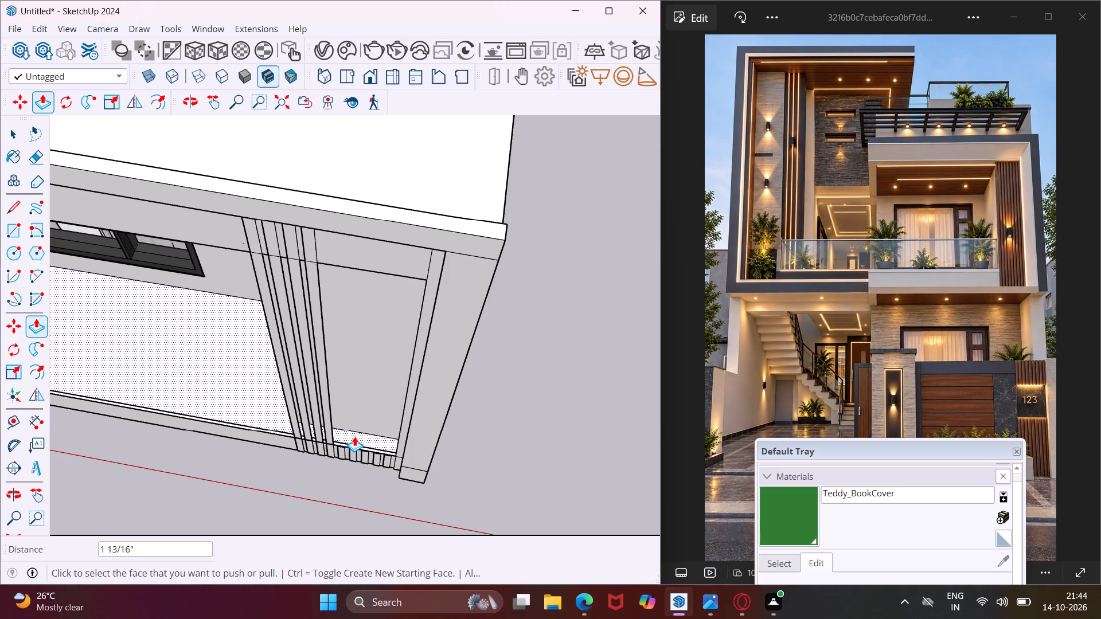
{"action": "scroll", "coordinate": [355, 436], "scroll_direction": "up", "scroll_amount": 4}
{"action": "middle_click_drag", "start_coordinate": [354, 436], "coordinate": [351, 437]}
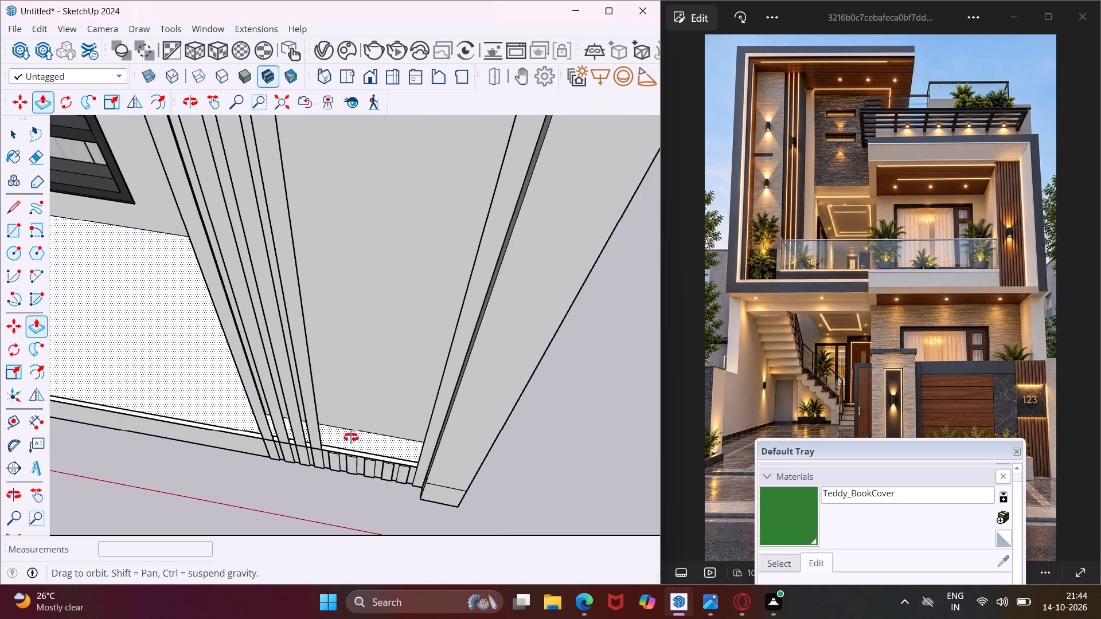
{"action": "middle_click_drag", "start_coordinate": [351, 437], "coordinate": [219, 458]}
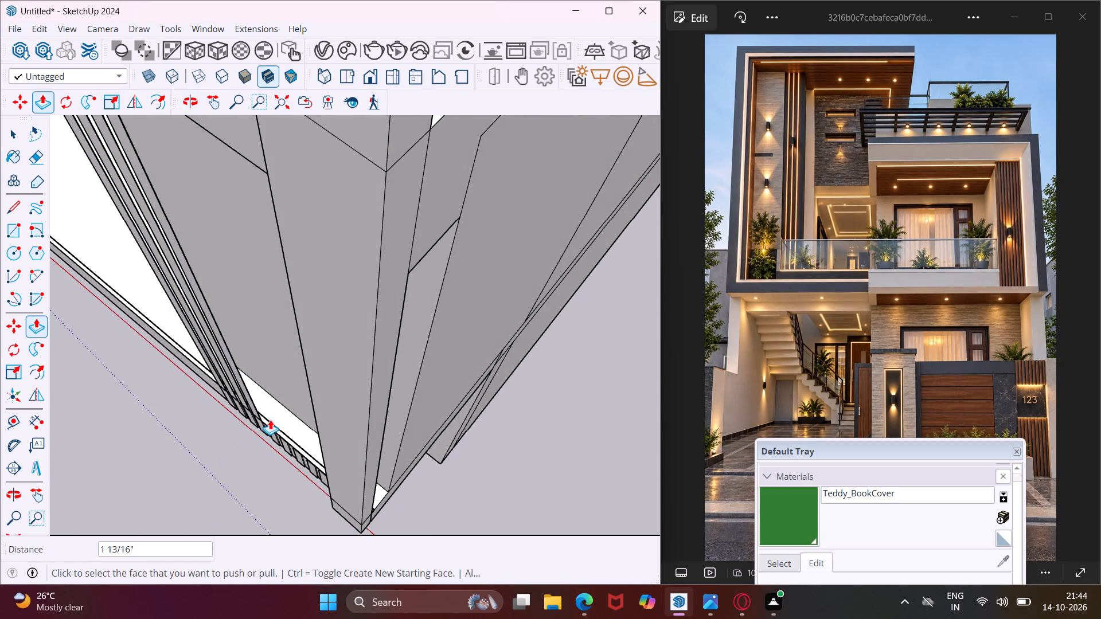
{"action": "scroll", "coordinate": [270, 420], "scroll_direction": "up", "scroll_amount": 9}
{"action": "middle_click_drag", "start_coordinate": [270, 420], "coordinate": [347, 335]}
{"action": "scroll", "coordinate": [310, 439], "scroll_direction": "up", "scroll_amount": 6}
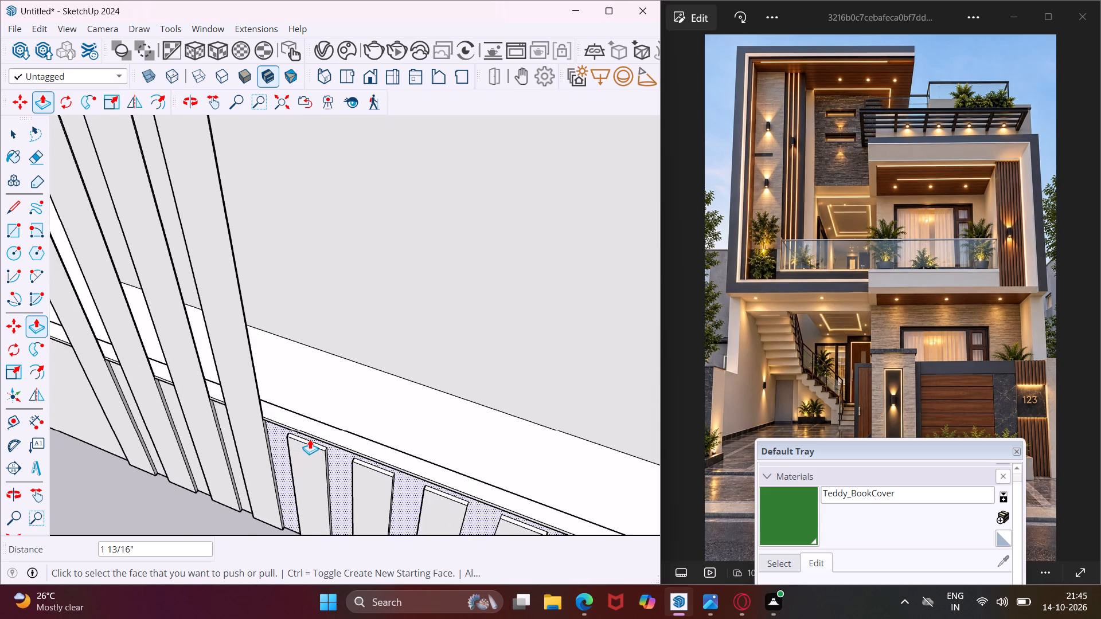
{"action": "scroll", "coordinate": [310, 439], "scroll_direction": "up", "scroll_amount": 16}
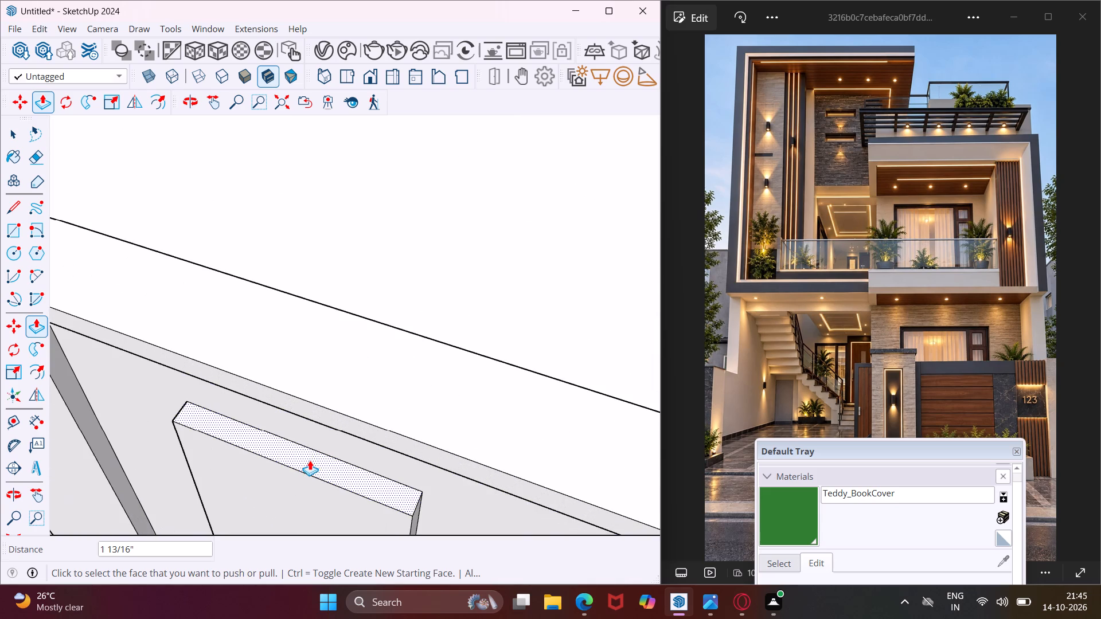
{"action": "left_click", "coordinate": [310, 461]}
{"action": "left_click", "coordinate": [321, 459]}
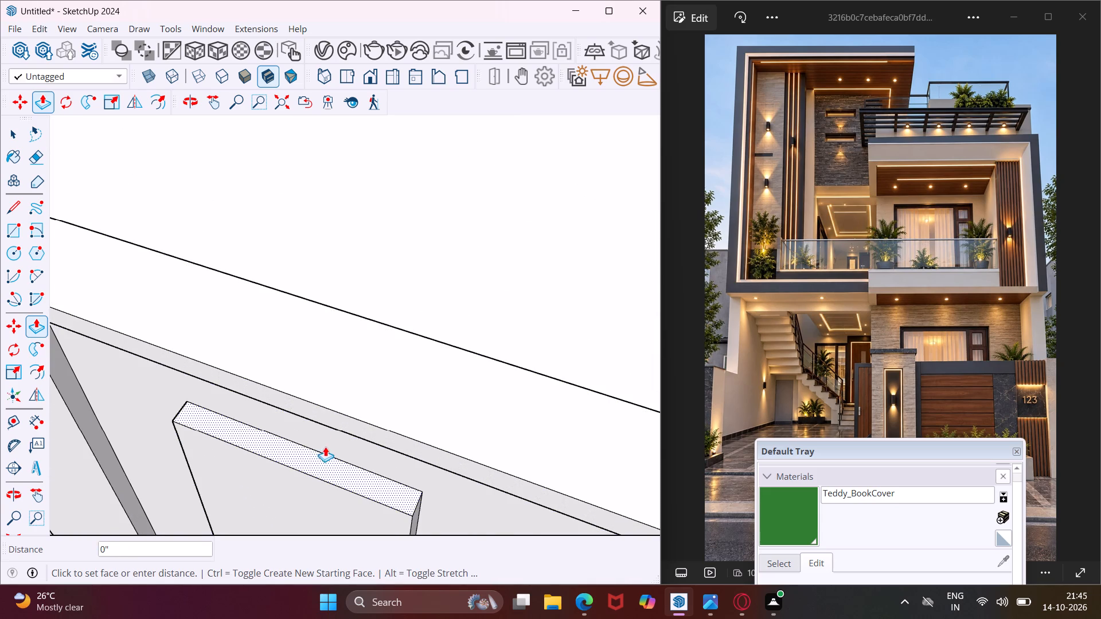
{"action": "left_click", "coordinate": [335, 402]}
Raise the fifth slat's top face by another 1/4", flush with the ledge's edge.
{"action": "scroll", "coordinate": [343, 436], "scroll_direction": "up", "scroll_amount": 6}
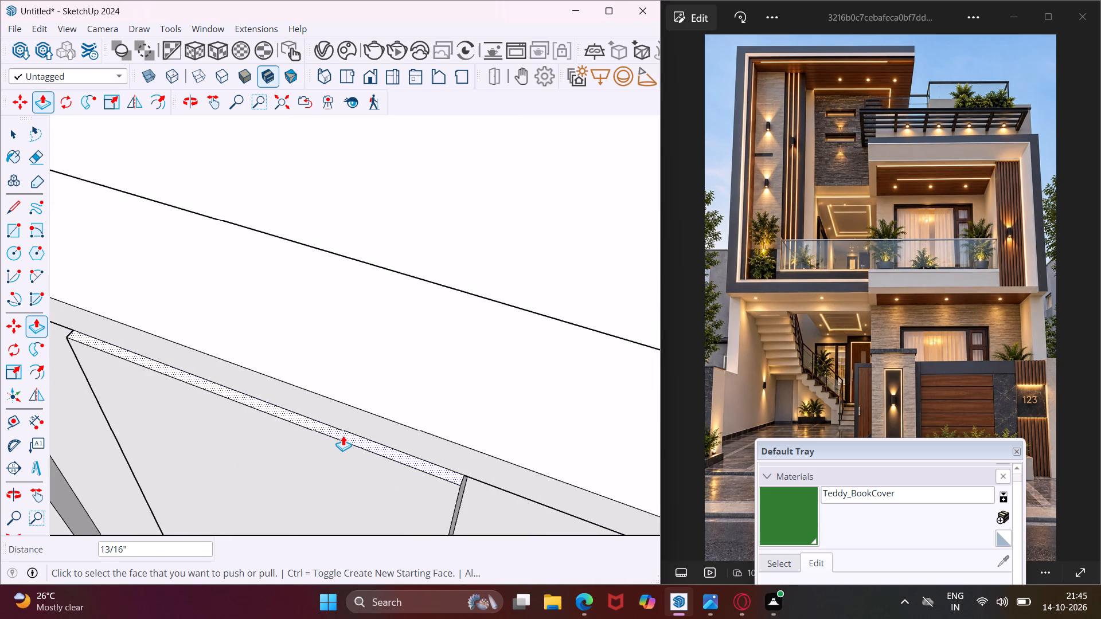
{"action": "scroll", "coordinate": [343, 436], "scroll_direction": "up", "scroll_amount": 2}
{"action": "left_click", "coordinate": [343, 436]}
{"action": "left_click", "coordinate": [352, 369]}
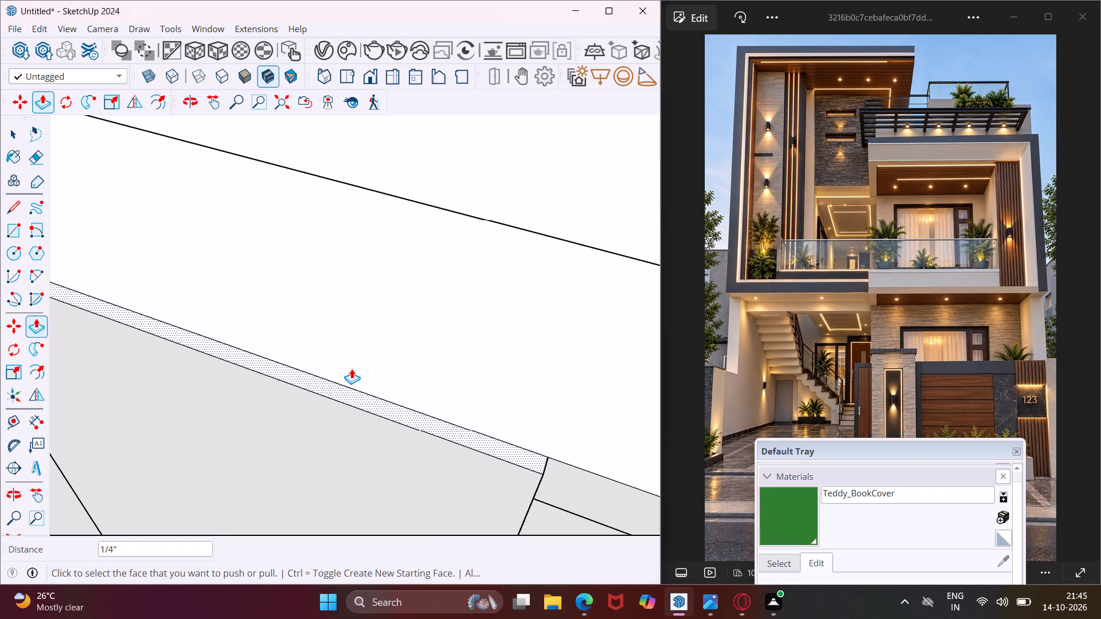
Extend the fifth slat's top face about 10' 5 3/4" further up to the roof frame above the balcony.
{"action": "left_click", "coordinate": [355, 397]}
{"action": "scroll", "coordinate": [343, 315], "scroll_direction": "down", "scroll_amount": 5}
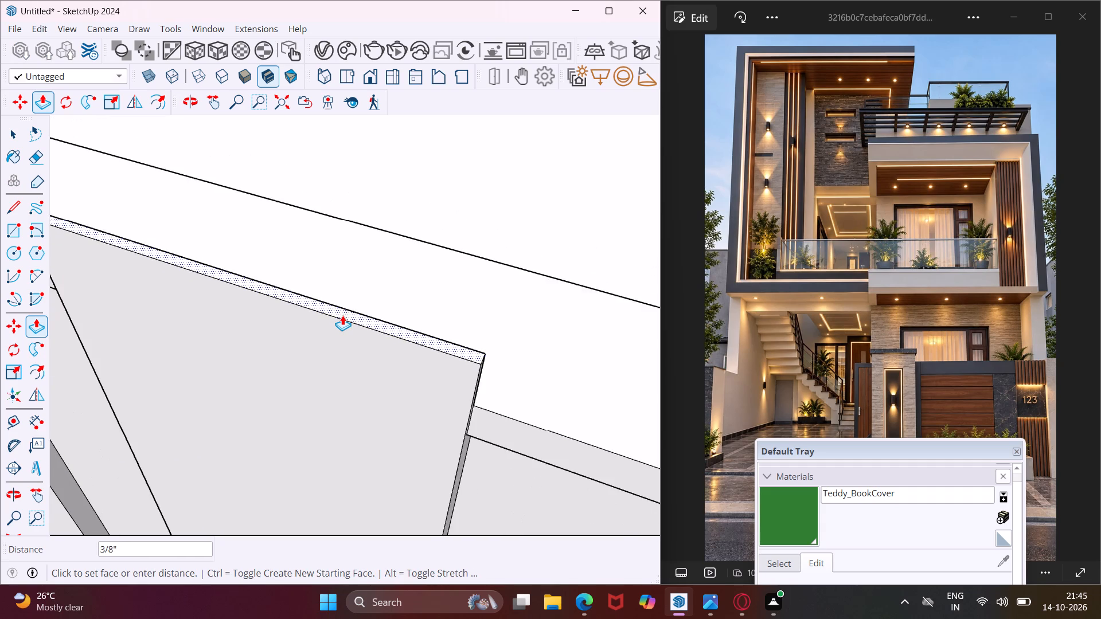
{"action": "scroll", "coordinate": [342, 318], "scroll_direction": "down", "scroll_amount": 19}
{"action": "scroll", "coordinate": [336, 328], "scroll_direction": "down", "scroll_amount": 5}
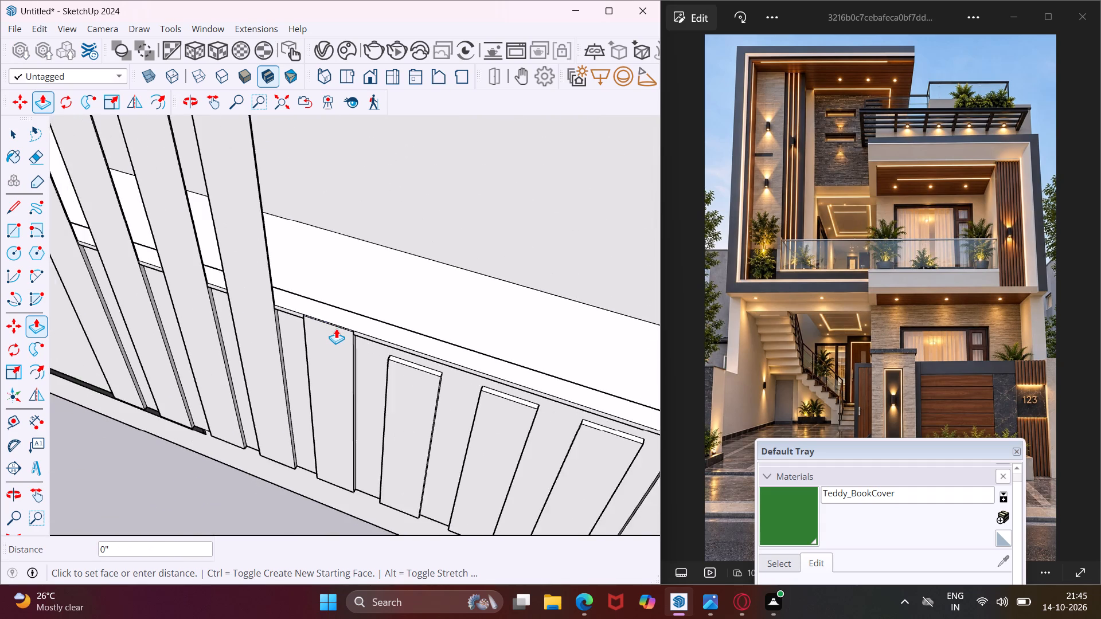
{"action": "scroll", "coordinate": [335, 329], "scroll_direction": "down", "scroll_amount": 9}
{"action": "scroll", "coordinate": [348, 253], "scroll_direction": "down", "scroll_amount": 12}
{"action": "scroll", "coordinate": [352, 269], "scroll_direction": "up", "scroll_amount": 1}
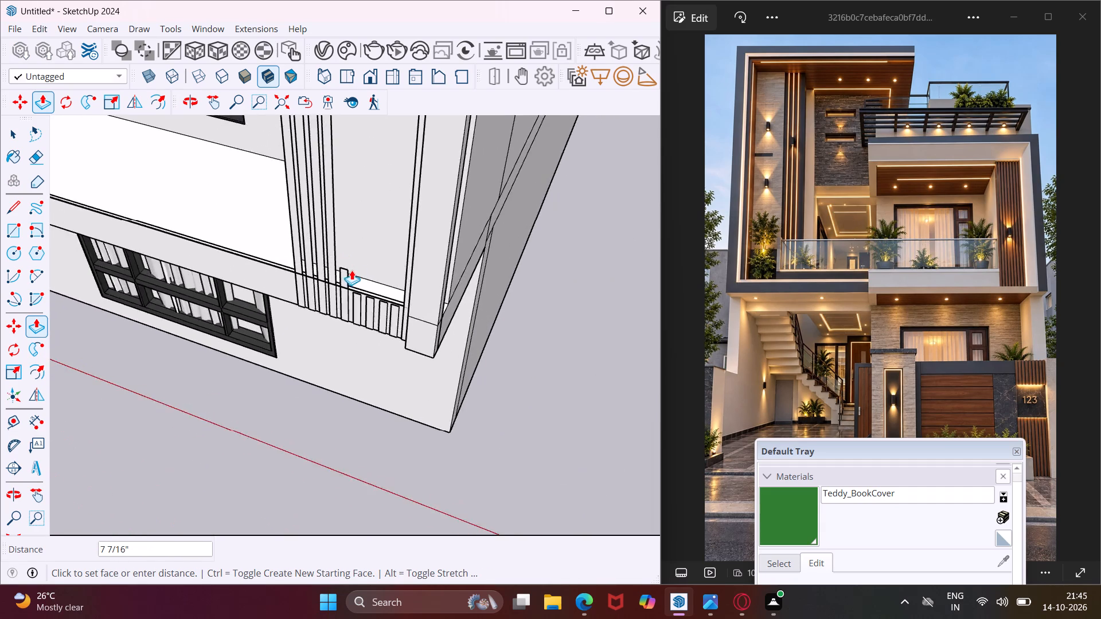
{"action": "scroll", "coordinate": [352, 270], "scroll_direction": "down", "scroll_amount": 12}
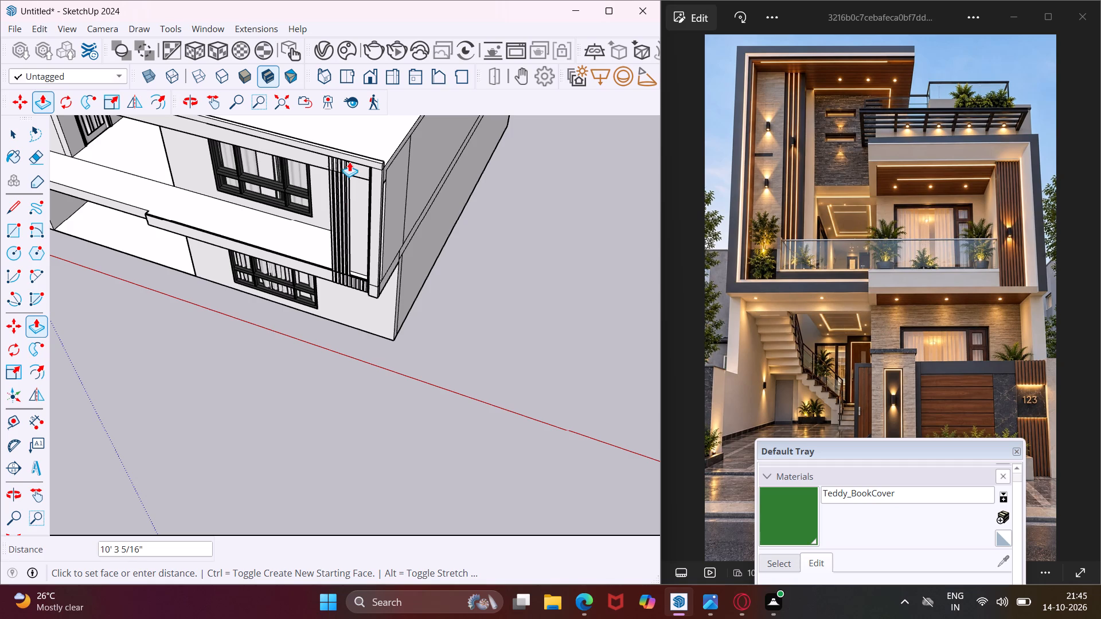
{"action": "scroll", "coordinate": [360, 156], "scroll_direction": "up", "scroll_amount": 3}
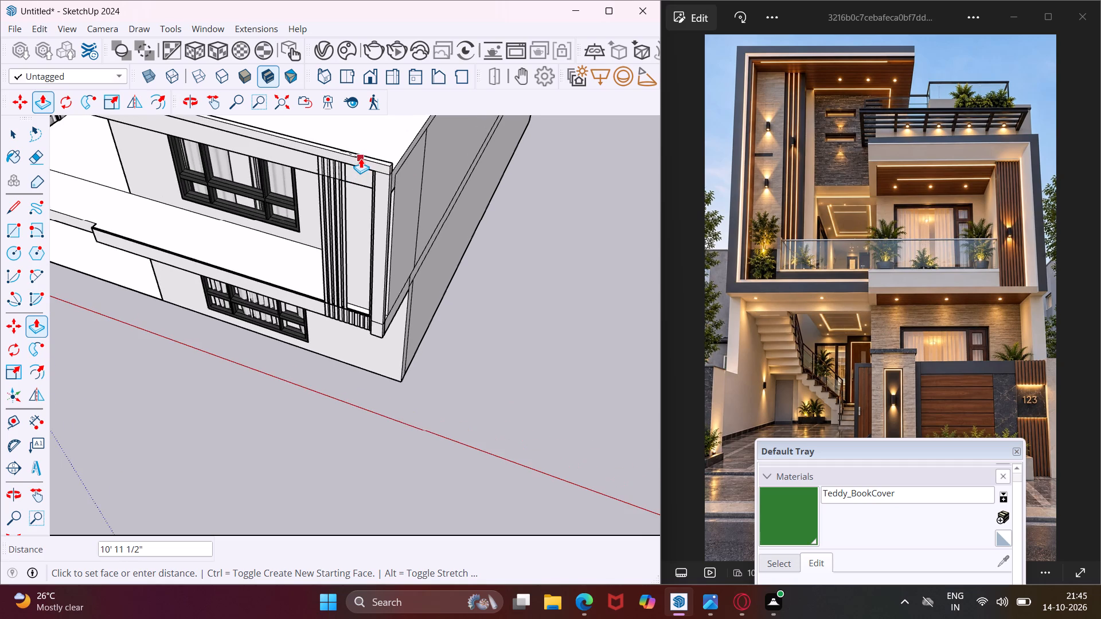
{"action": "scroll", "coordinate": [360, 167], "scroll_direction": "up", "scroll_amount": 3}
{"action": "left_click", "coordinate": [360, 167]}
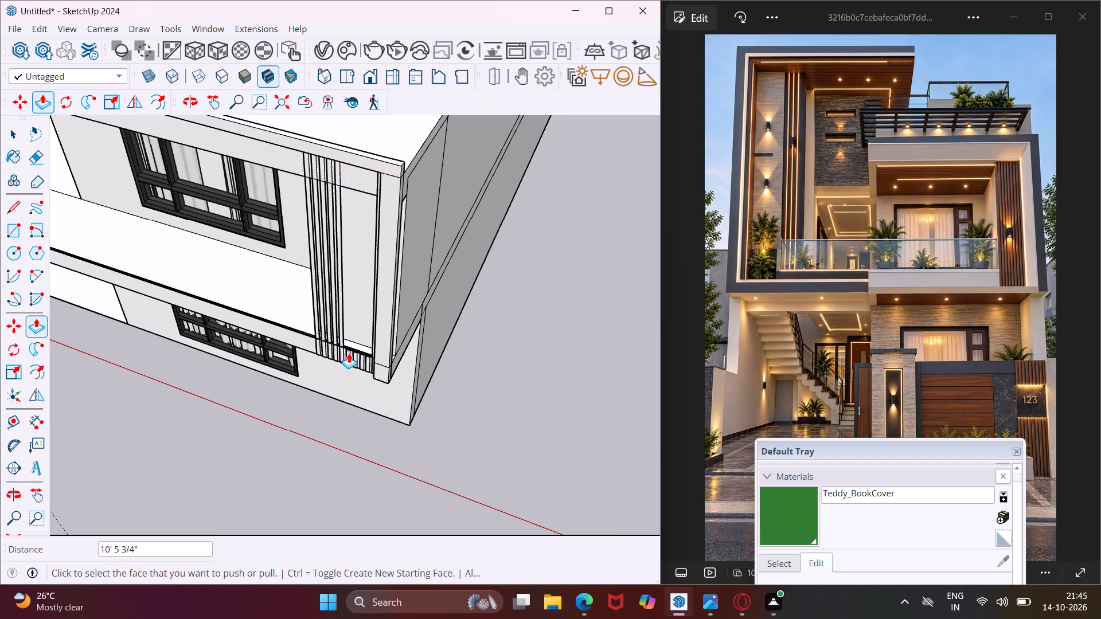
Raise the top face of the last slat, beside the corner column, by 13/16" towards the ledge's edge.
{"action": "middle_click_drag", "start_coordinate": [350, 354], "coordinate": [333, 434]}
{"action": "scroll", "coordinate": [360, 383], "scroll_direction": "up", "scroll_amount": 5}
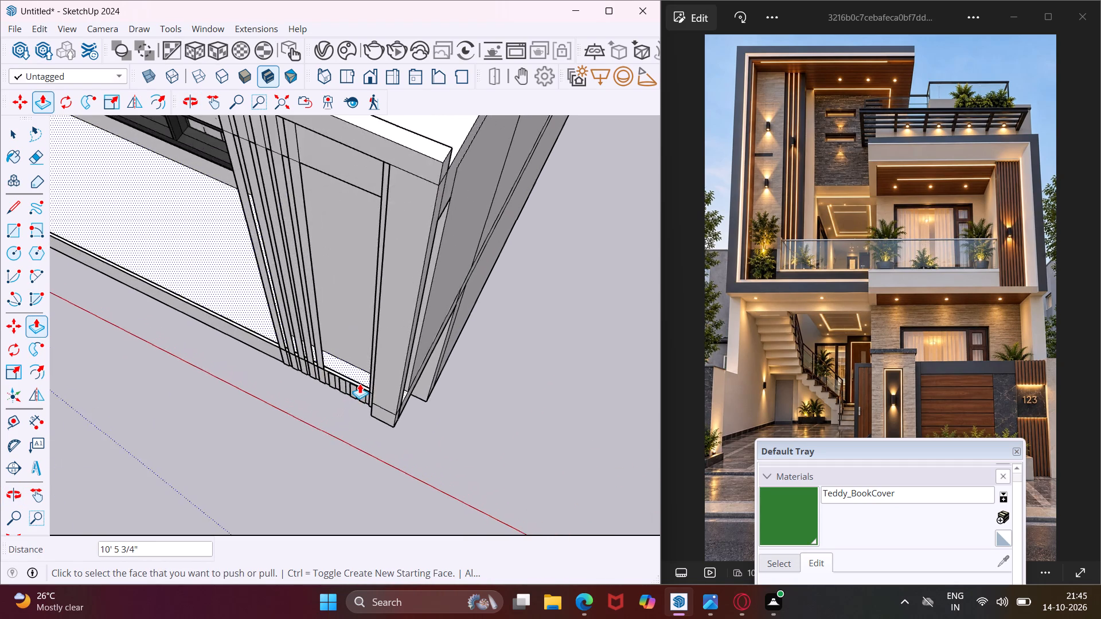
{"action": "scroll", "coordinate": [360, 383], "scroll_direction": "up", "scroll_amount": 18}
{"action": "scroll", "coordinate": [359, 384], "scroll_direction": "up", "scroll_amount": 4}
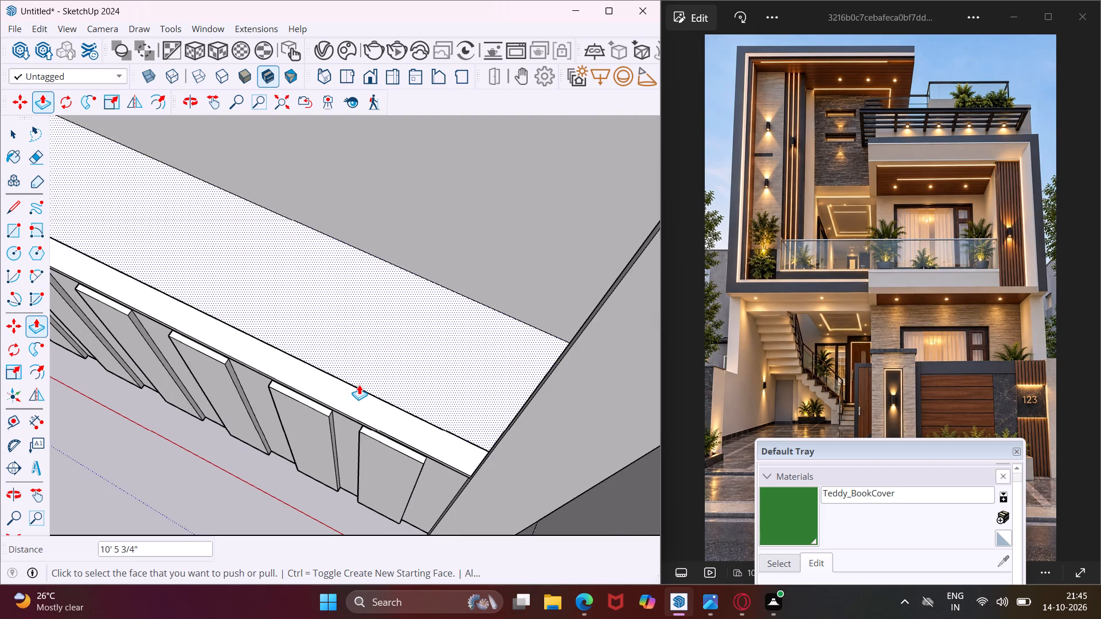
{"action": "scroll", "coordinate": [378, 436], "scroll_direction": "up", "scroll_amount": 7}
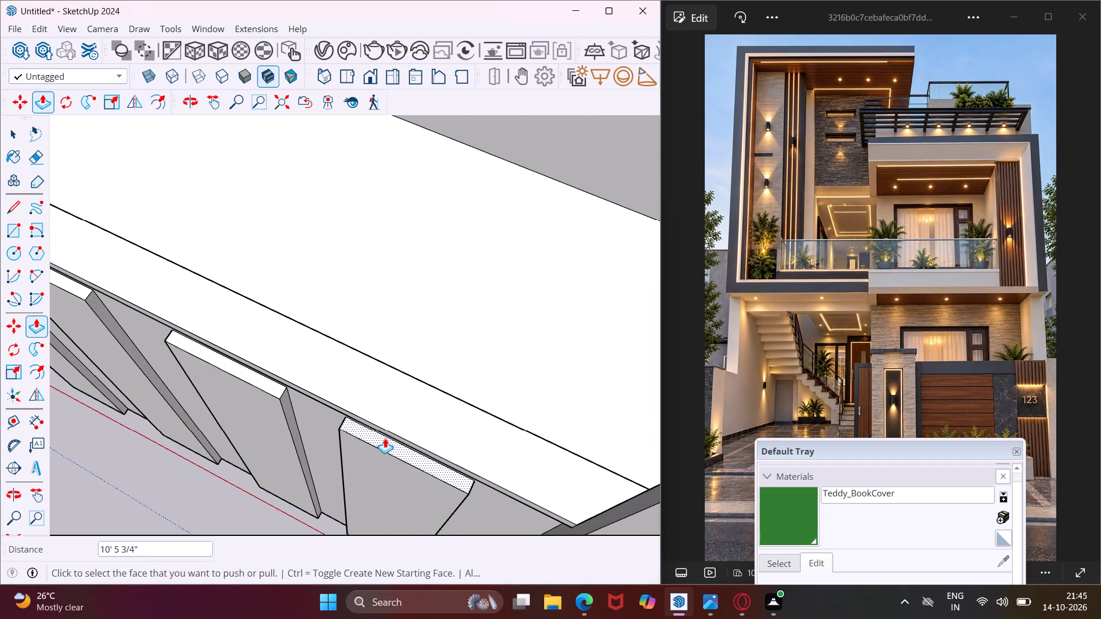
{"action": "left_click", "coordinate": [385, 438]}
{"action": "left_click", "coordinate": [384, 408]}
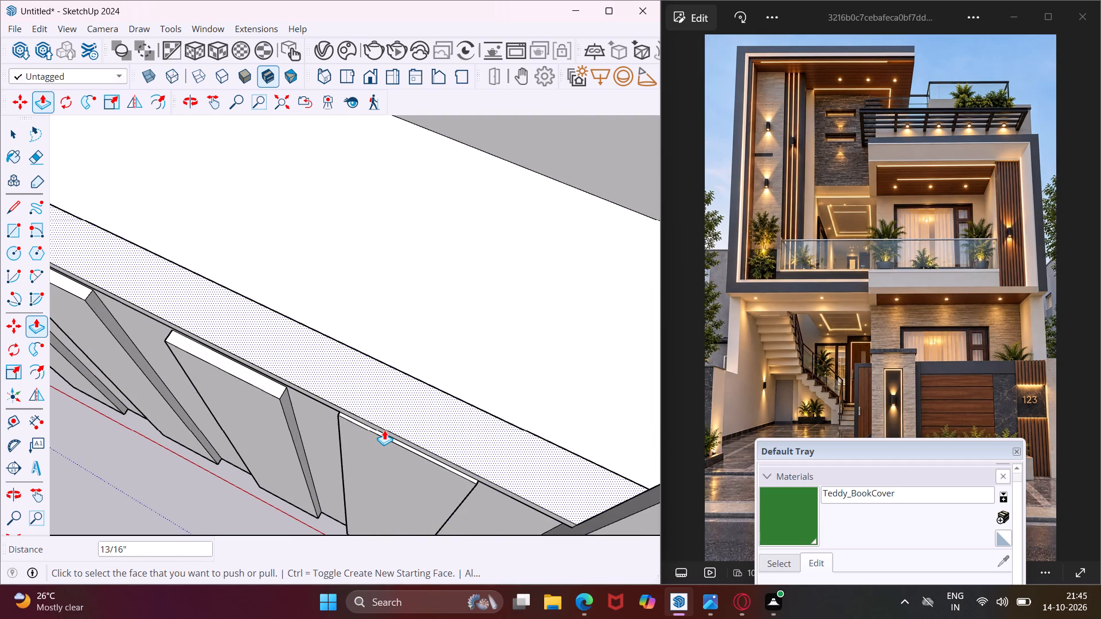
Extend the last slat's top face about 10' 1 5/8" up to the roof frame above the balcony.
{"action": "scroll", "coordinate": [385, 430], "scroll_direction": "up", "scroll_amount": 10}
{"action": "left_click", "coordinate": [385, 449]}
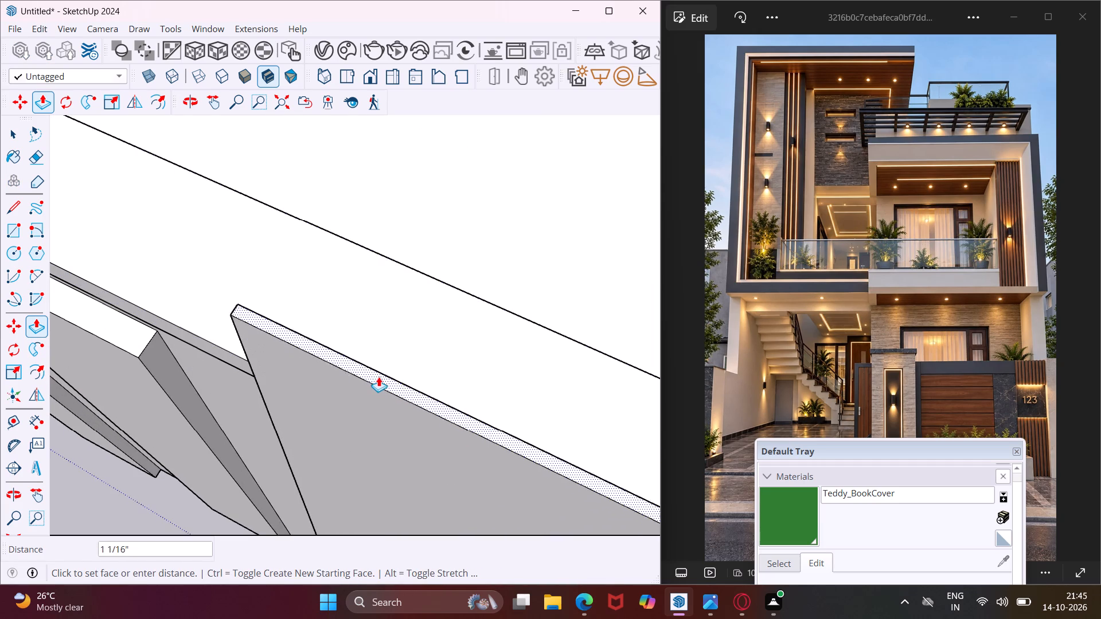
{"action": "scroll", "coordinate": [378, 376], "scroll_direction": "down", "scroll_amount": 18}
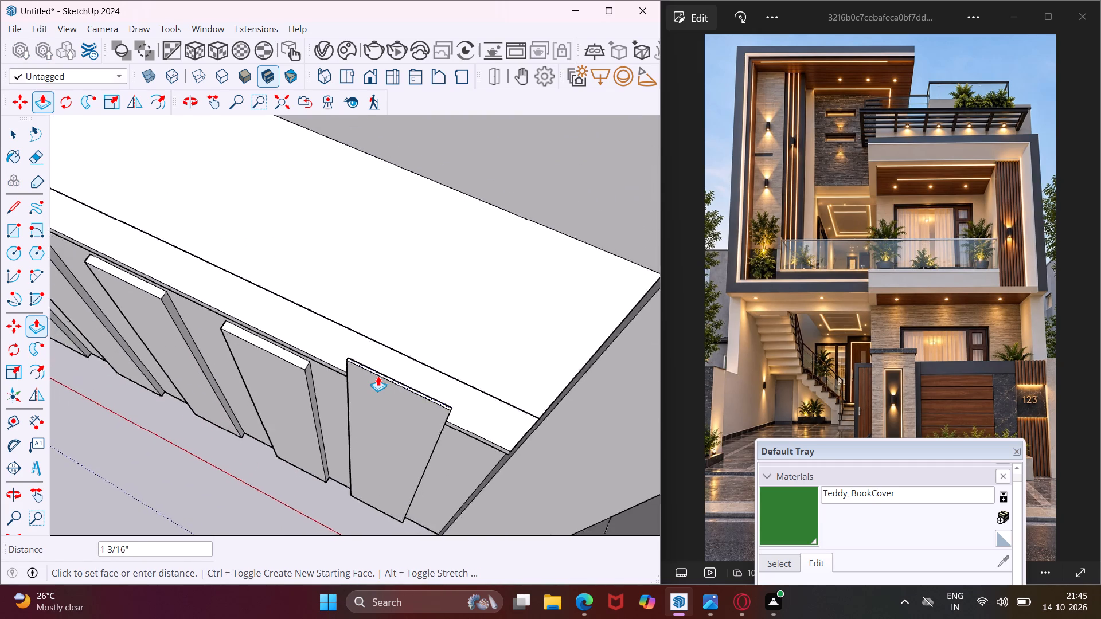
{"action": "scroll", "coordinate": [378, 376], "scroll_direction": "down", "scroll_amount": 16}
{"action": "scroll", "coordinate": [376, 377], "scroll_direction": "down", "scroll_amount": 6}
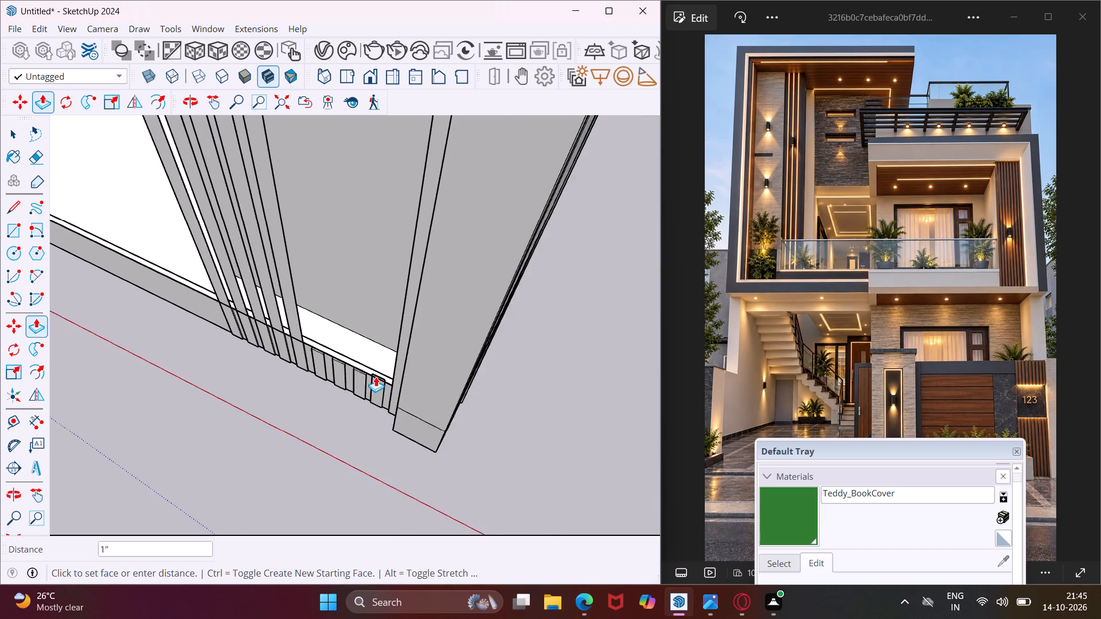
{"action": "scroll", "coordinate": [376, 377], "scroll_direction": "down", "scroll_amount": 12}
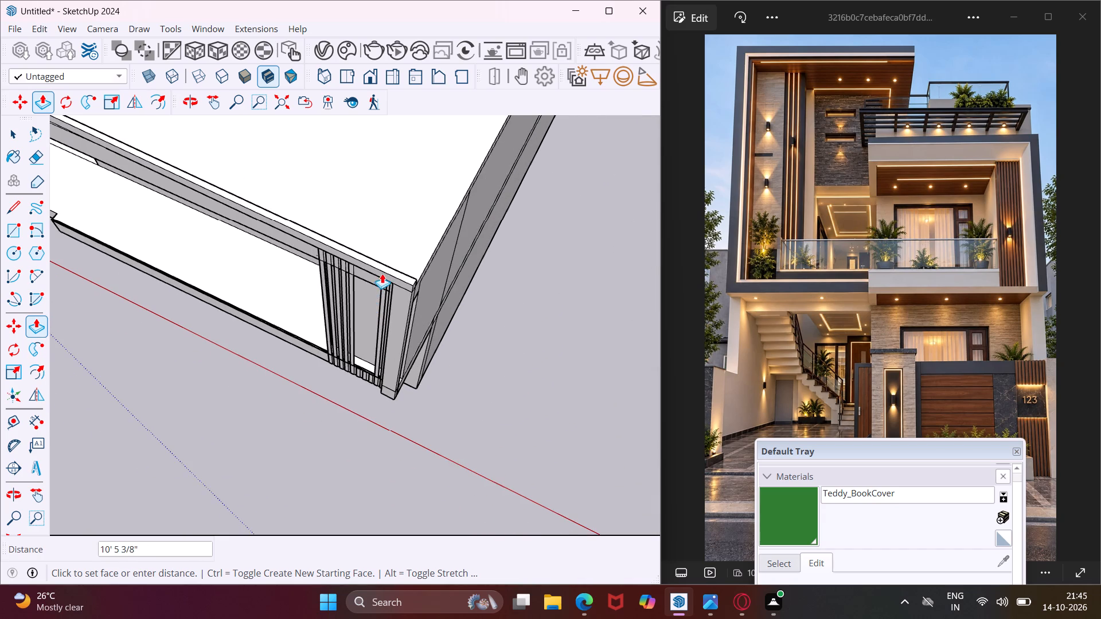
{"action": "scroll", "coordinate": [383, 273], "scroll_direction": "up", "scroll_amount": 15}
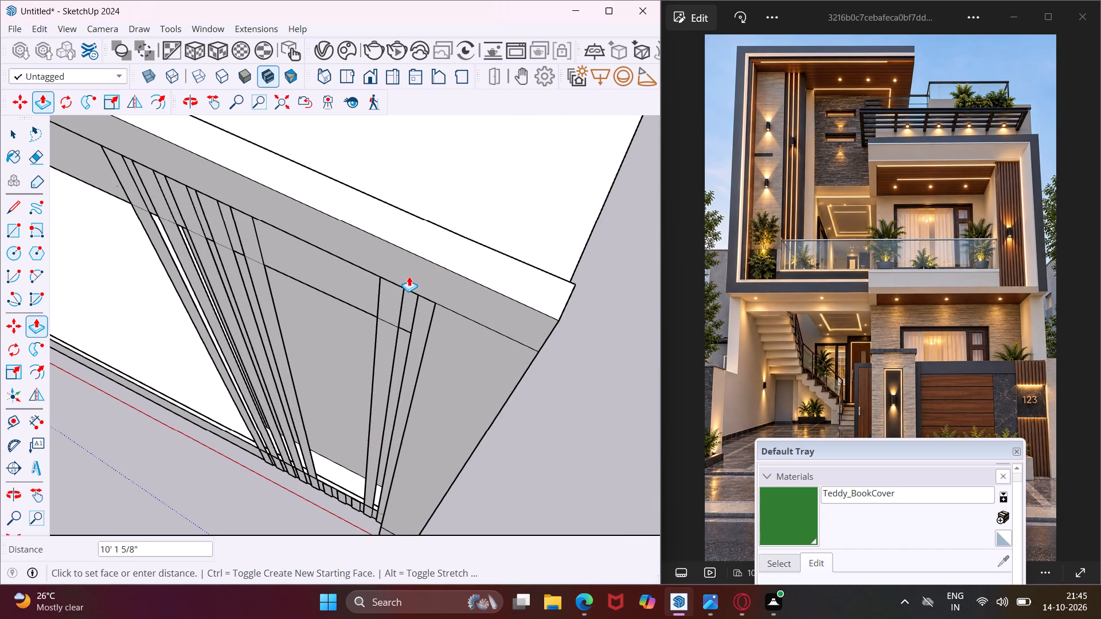
{"action": "left_click", "coordinate": [409, 276]}
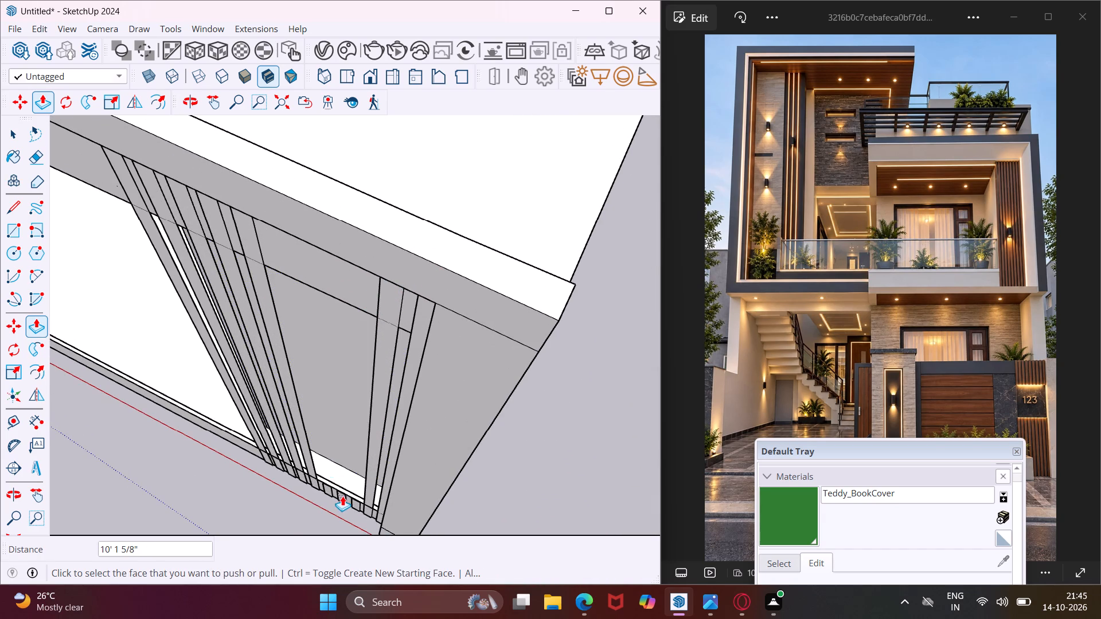
Raise the top face of the middle of the three remaining short slats by 13/16" towards the ledge's edge.
{"action": "scroll", "coordinate": [344, 494], "scroll_direction": "up", "scroll_amount": 19}
{"action": "scroll", "coordinate": [340, 503], "scroll_direction": "up", "scroll_amount": 2}
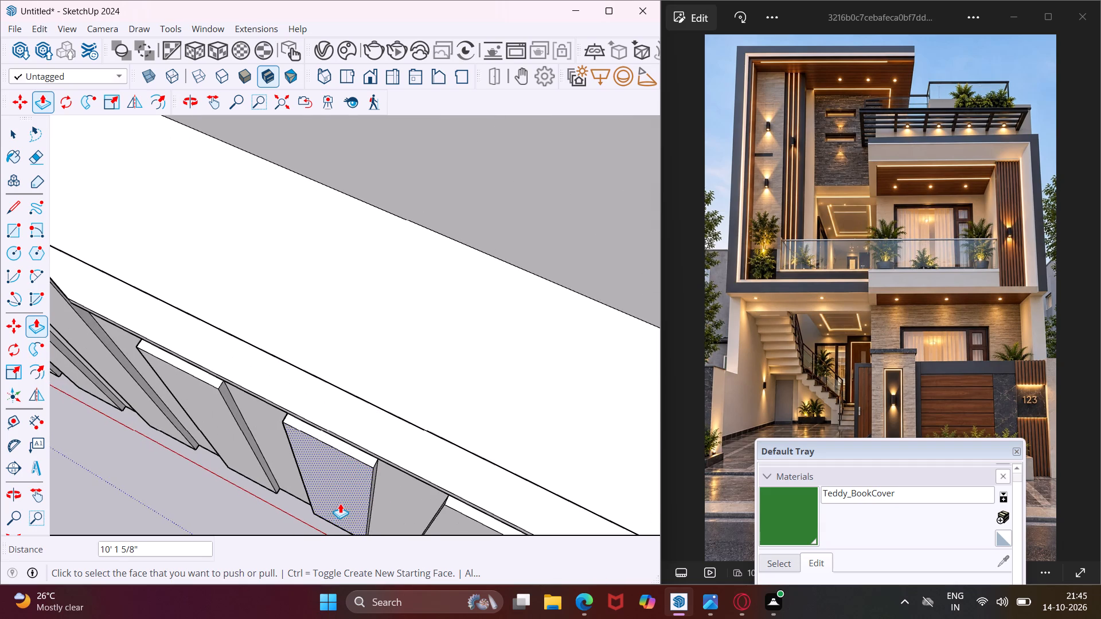
{"action": "scroll", "coordinate": [350, 442], "scroll_direction": "up", "scroll_amount": 8}
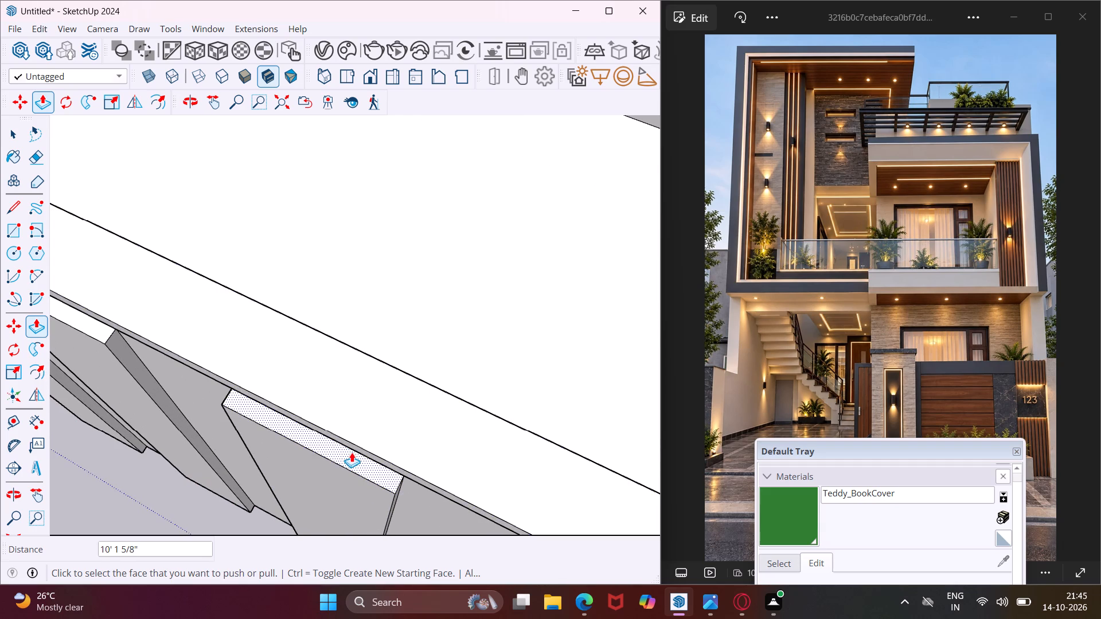
{"action": "left_click", "coordinate": [352, 454]}
{"action": "left_click", "coordinate": [336, 404]}
Extend the same middle slat's top face about 10' 6" up to the roof frame above the balcony.
{"action": "scroll", "coordinate": [336, 448], "scroll_direction": "up", "scroll_amount": 4}
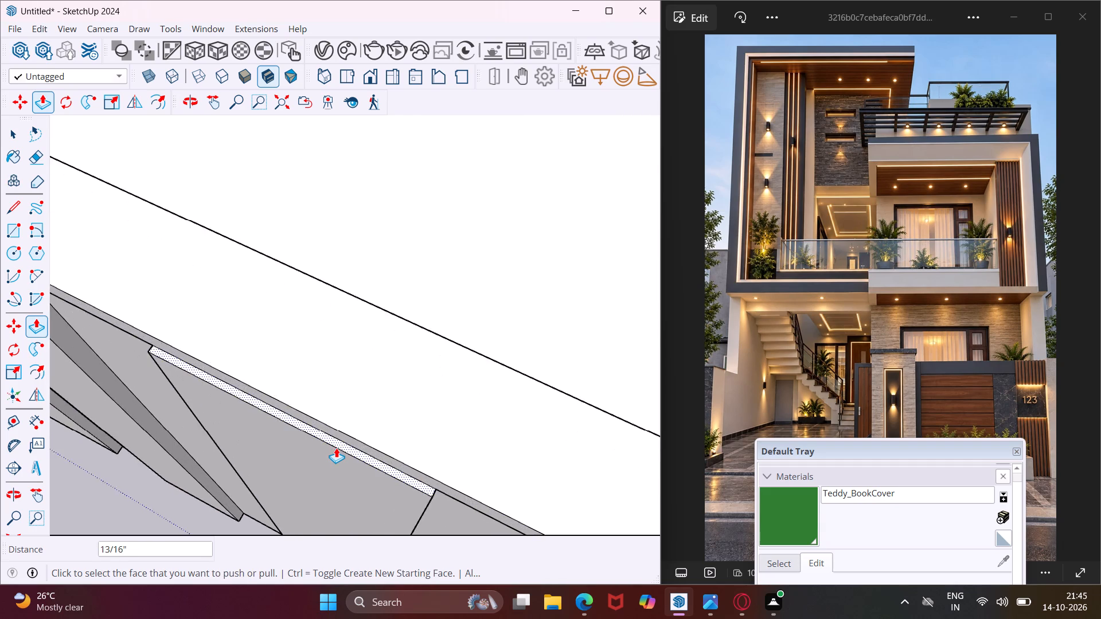
{"action": "scroll", "coordinate": [336, 448], "scroll_direction": "up", "scroll_amount": 3}
{"action": "left_click", "coordinate": [341, 441]}
{"action": "scroll", "coordinate": [340, 387], "scroll_direction": "down", "scroll_amount": 5}
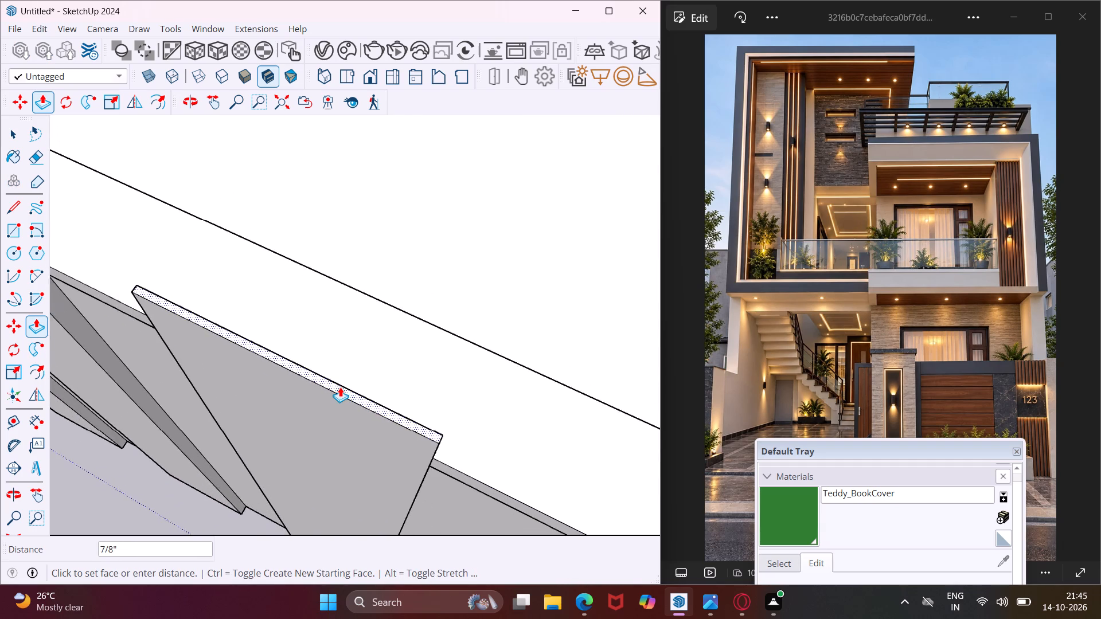
{"action": "scroll", "coordinate": [340, 387], "scroll_direction": "down", "scroll_amount": 11}
{"action": "scroll", "coordinate": [339, 386], "scroll_direction": "down", "scroll_amount": 15}
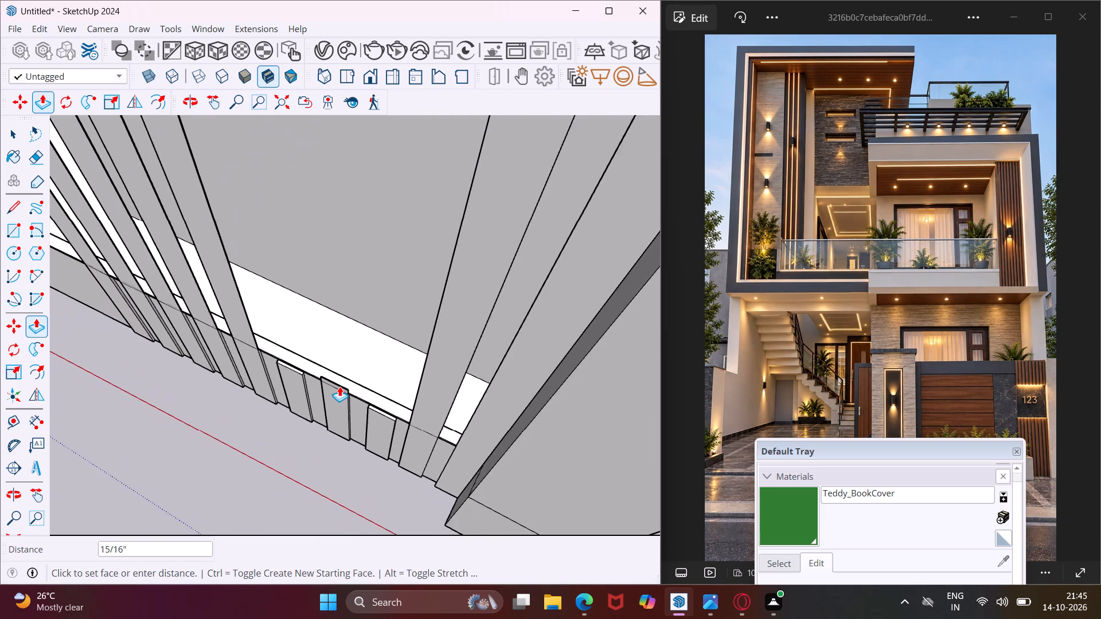
{"action": "scroll", "coordinate": [339, 386], "scroll_direction": "down", "scroll_amount": 19}
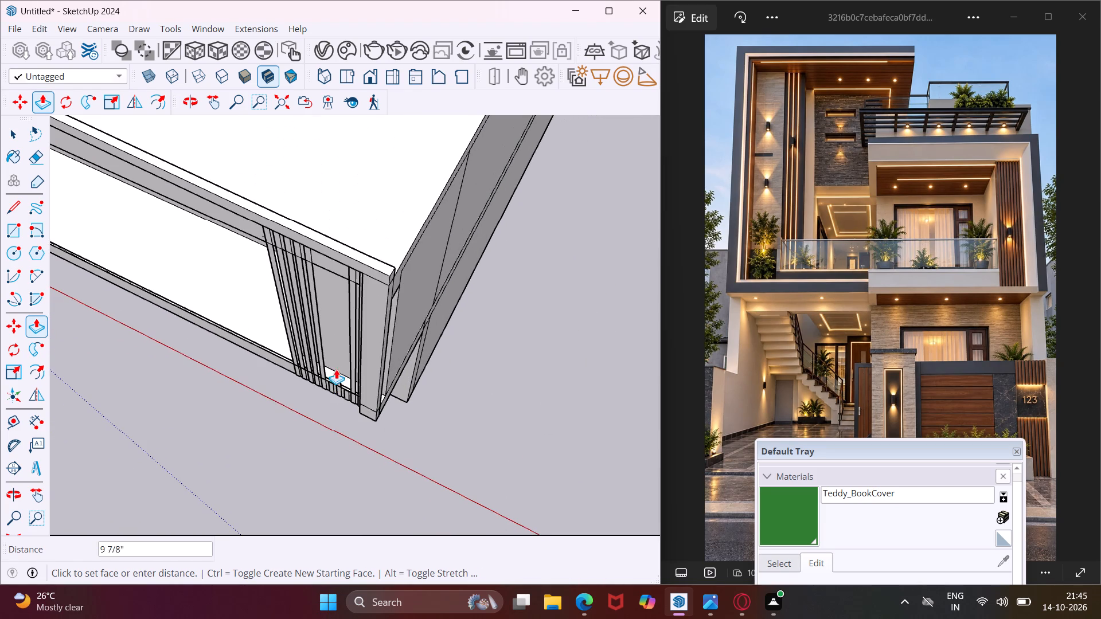
{"action": "left_click", "coordinate": [348, 266]}
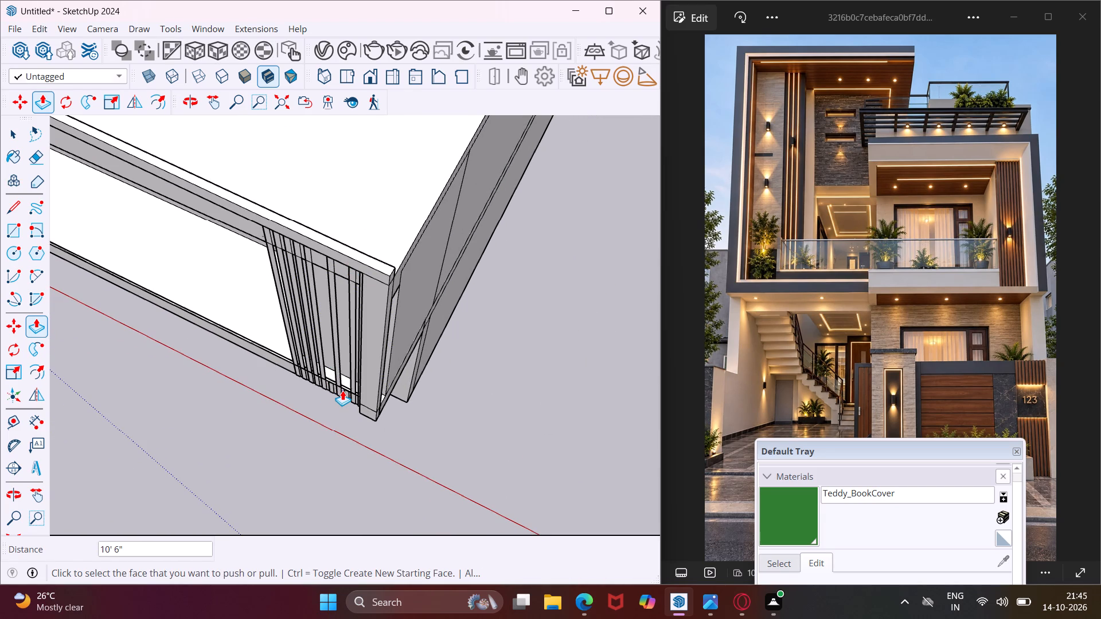
Raise the top face of the short slat second from the corner column by 13/16" towards the ledge's edge.
{"action": "scroll", "coordinate": [342, 390], "scroll_direction": "up", "scroll_amount": 17}
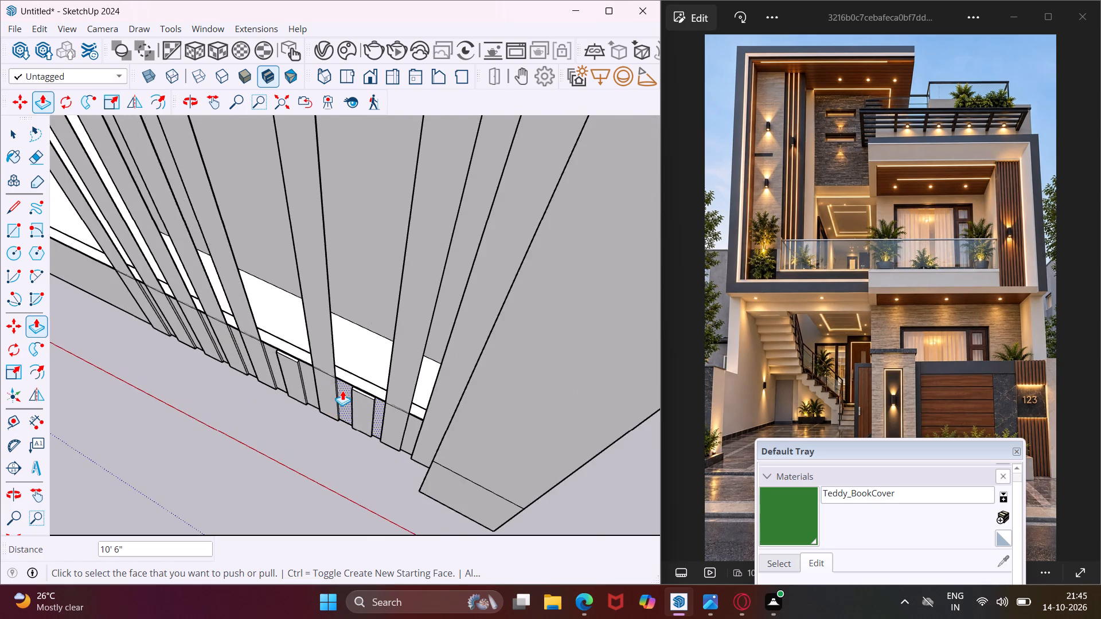
{"action": "scroll", "coordinate": [342, 390], "scroll_direction": "up", "scroll_amount": 19}
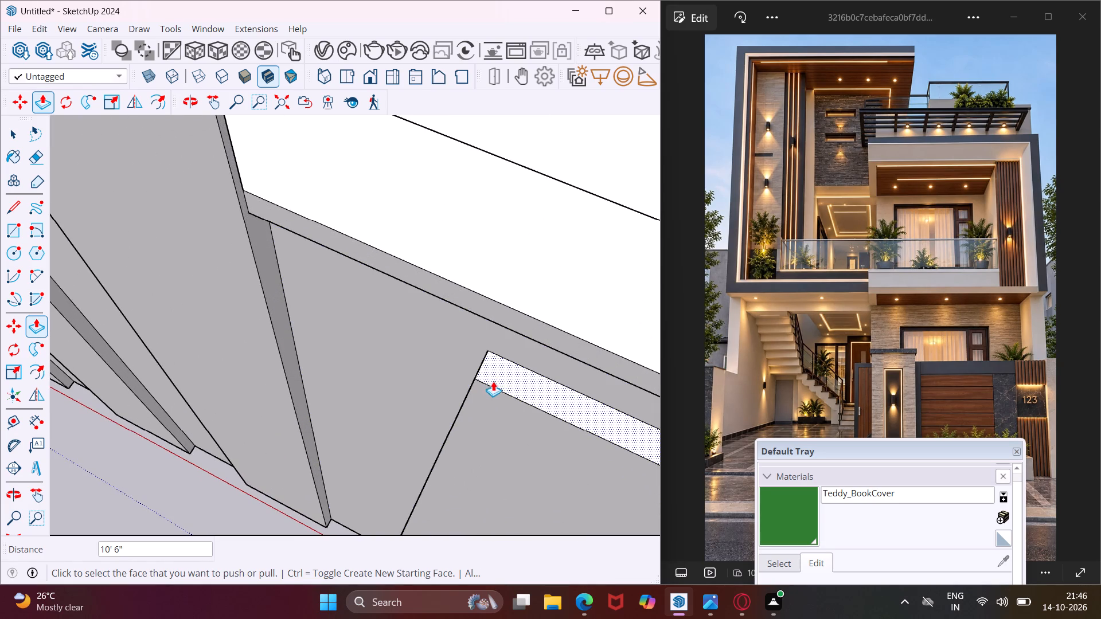
{"action": "left_click", "coordinate": [502, 379]}
{"action": "left_click", "coordinate": [505, 319]}
Extend the top face of the slat second from the corner column about 10' 11 3/4" up towards the roof frame.
{"action": "scroll", "coordinate": [502, 335], "scroll_direction": "up", "scroll_amount": 3}
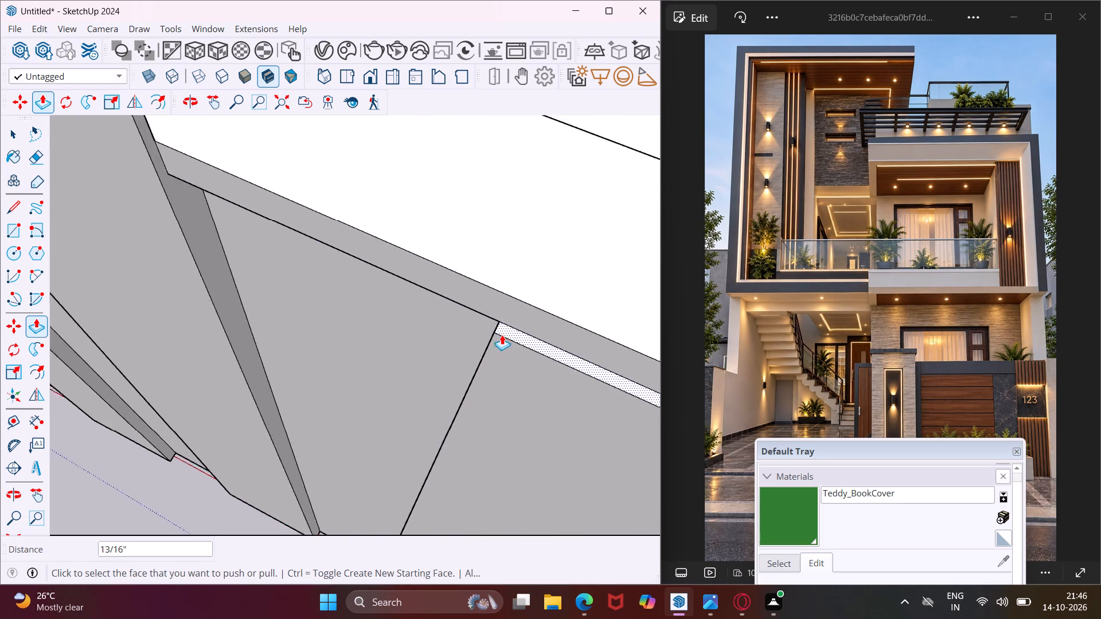
{"action": "scroll", "coordinate": [502, 335], "scroll_direction": "up", "scroll_amount": 3}
{"action": "left_click", "coordinate": [507, 331]}
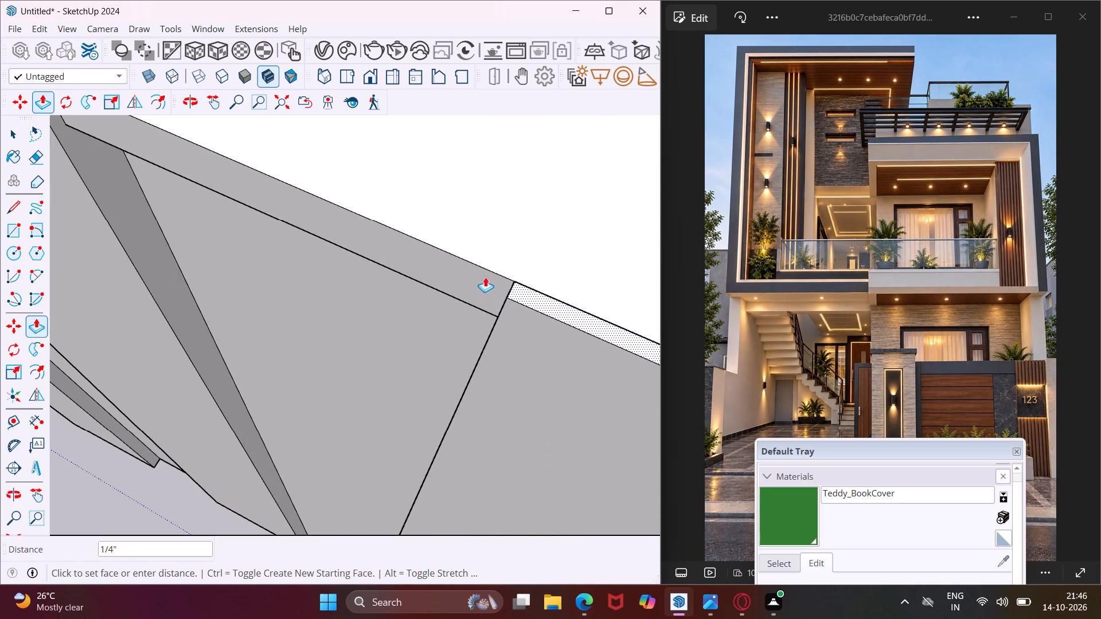
{"action": "scroll", "coordinate": [479, 268], "scroll_direction": "down", "scroll_amount": 11}
{"action": "middle_click_drag", "start_coordinate": [514, 271], "coordinate": [386, 302]}
{"action": "scroll", "coordinate": [385, 302], "scroll_direction": "down", "scroll_amount": 19}
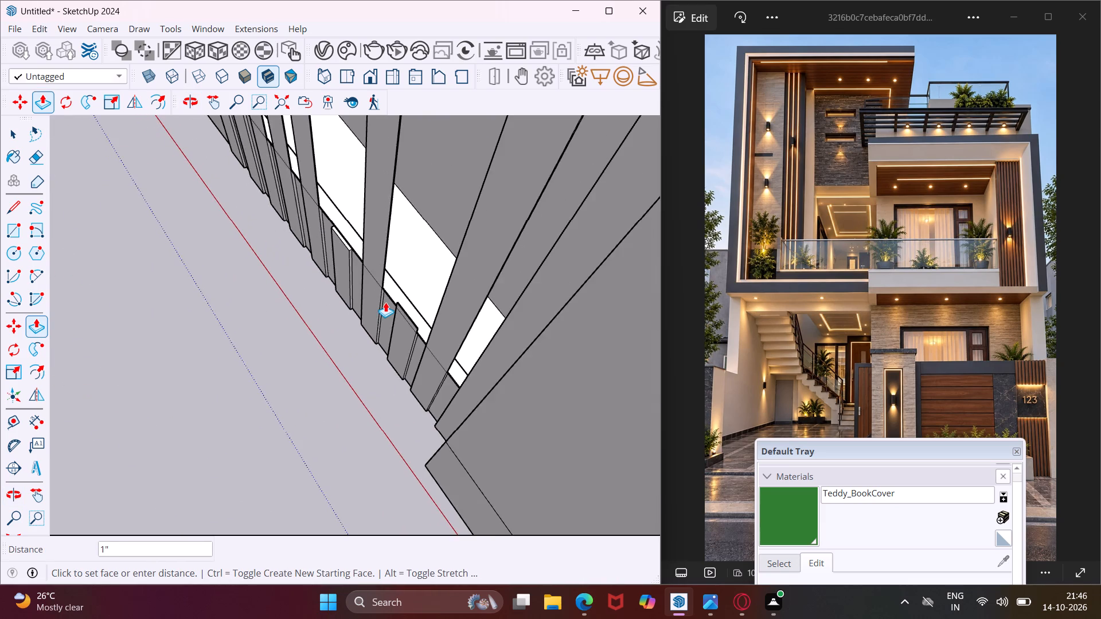
{"action": "scroll", "coordinate": [385, 303], "scroll_direction": "down", "scroll_amount": 14}
{"action": "scroll", "coordinate": [385, 303], "scroll_direction": "down", "scroll_amount": 8}
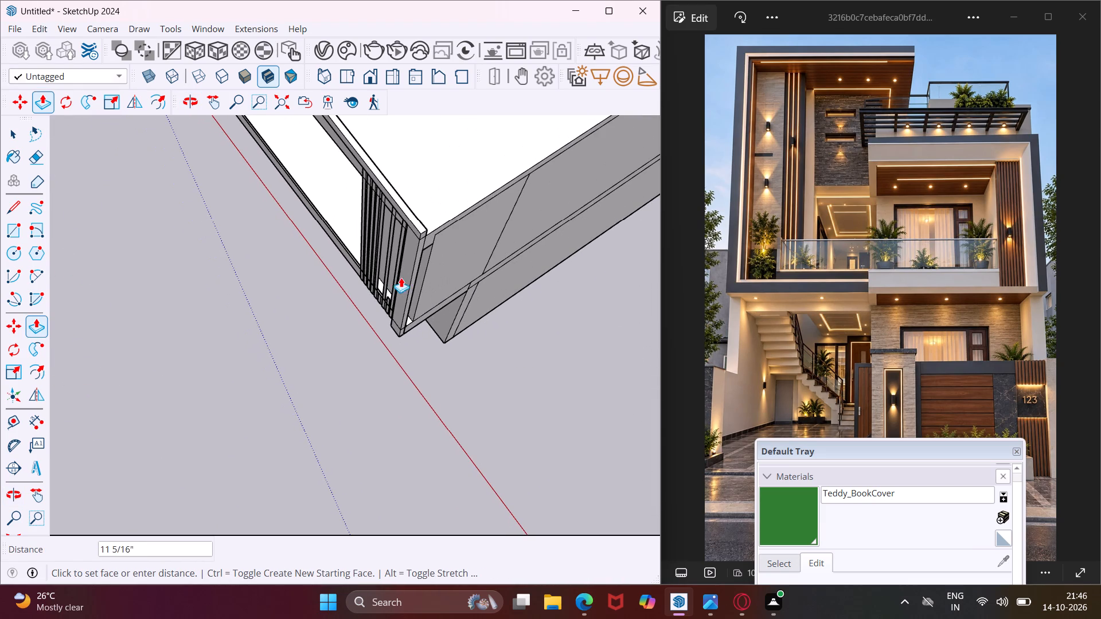
{"action": "left_click", "coordinate": [408, 224]}
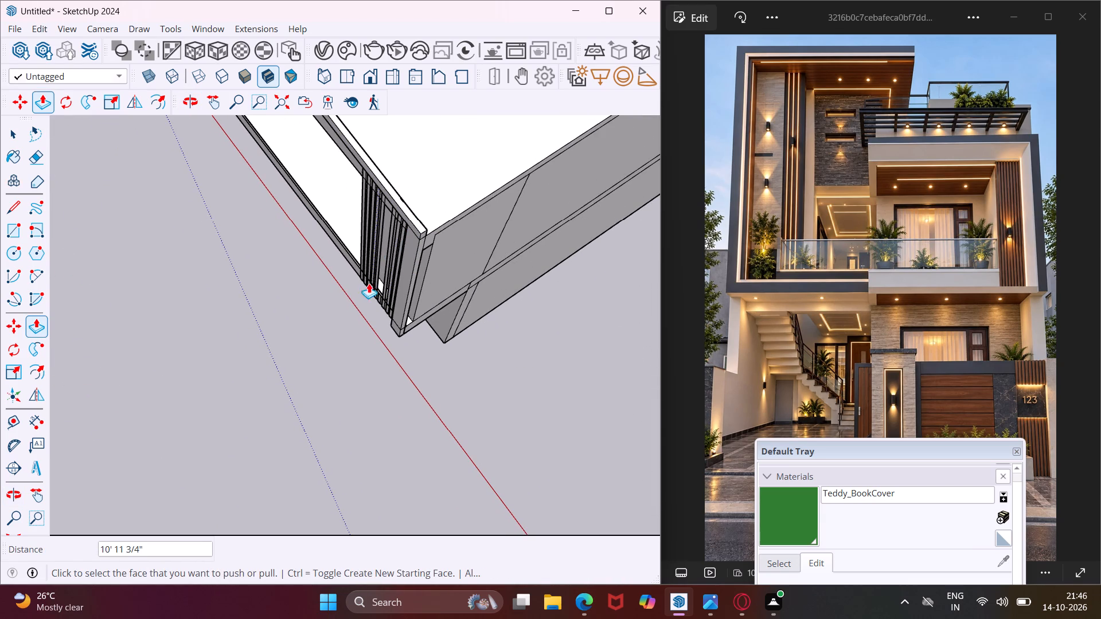
Examine the thin strip on the top surface of the roof frame above the balcony slats.
{"action": "scroll", "coordinate": [401, 195], "scroll_direction": "up", "scroll_amount": 9}
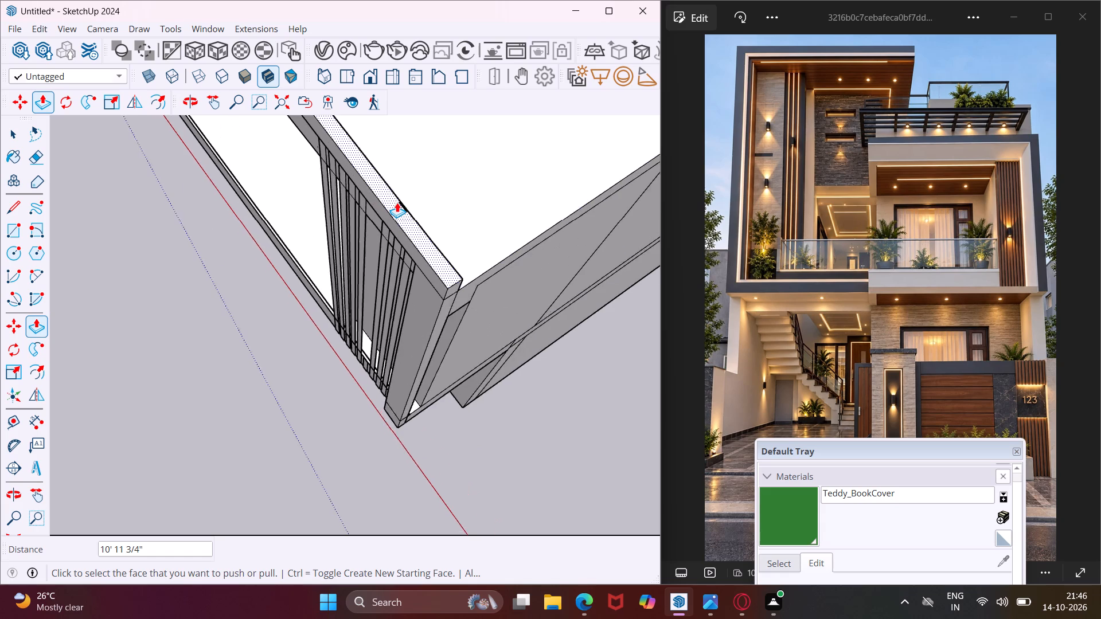
{"action": "middle_click_drag", "start_coordinate": [403, 232], "coordinate": [536, 189]}
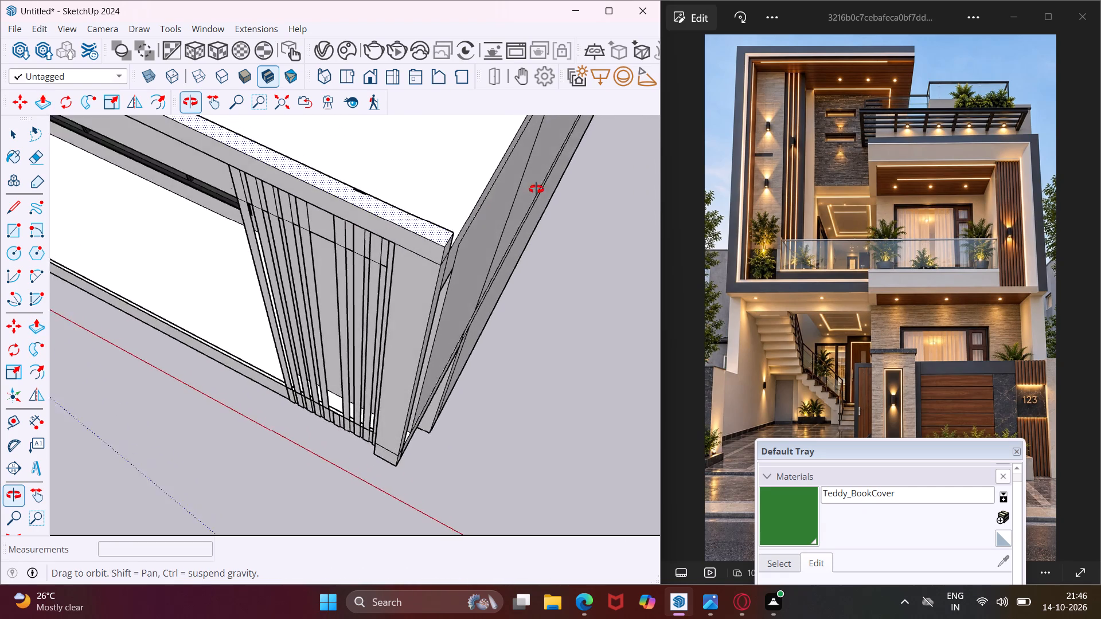
{"action": "middle_click_drag", "start_coordinate": [536, 189], "coordinate": [544, 183]}
{"action": "scroll", "coordinate": [354, 179], "scroll_direction": "up", "scroll_amount": 5}
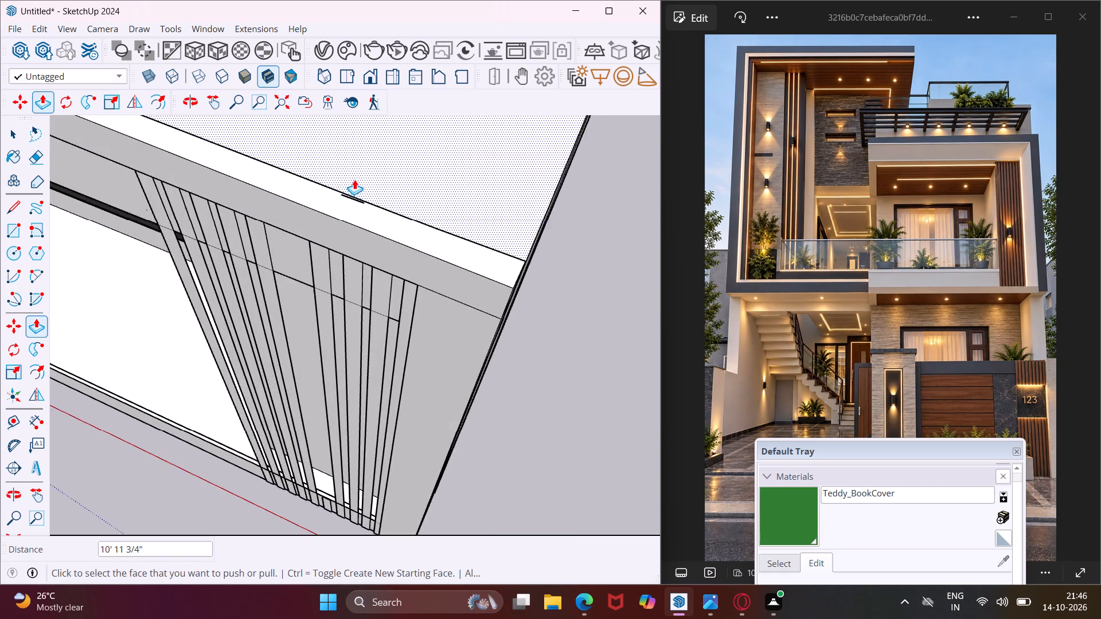
{"action": "scroll", "coordinate": [354, 179], "scroll_direction": "up", "scroll_amount": 10}
{"action": "scroll", "coordinate": [378, 256], "scroll_direction": "up", "scroll_amount": 4}
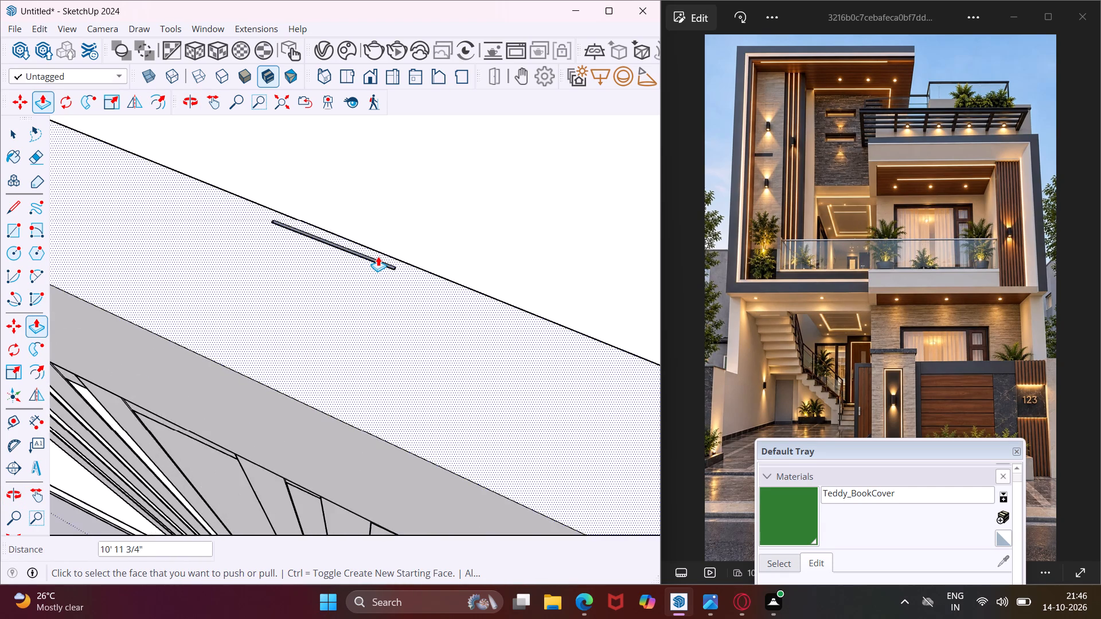
{"action": "scroll", "coordinate": [378, 256], "scroll_direction": "up", "scroll_amount": 14}
{"action": "middle_click_drag", "start_coordinate": [390, 283], "coordinate": [300, 374]}
{"action": "scroll", "coordinate": [364, 326], "scroll_direction": "up", "scroll_amount": 1}
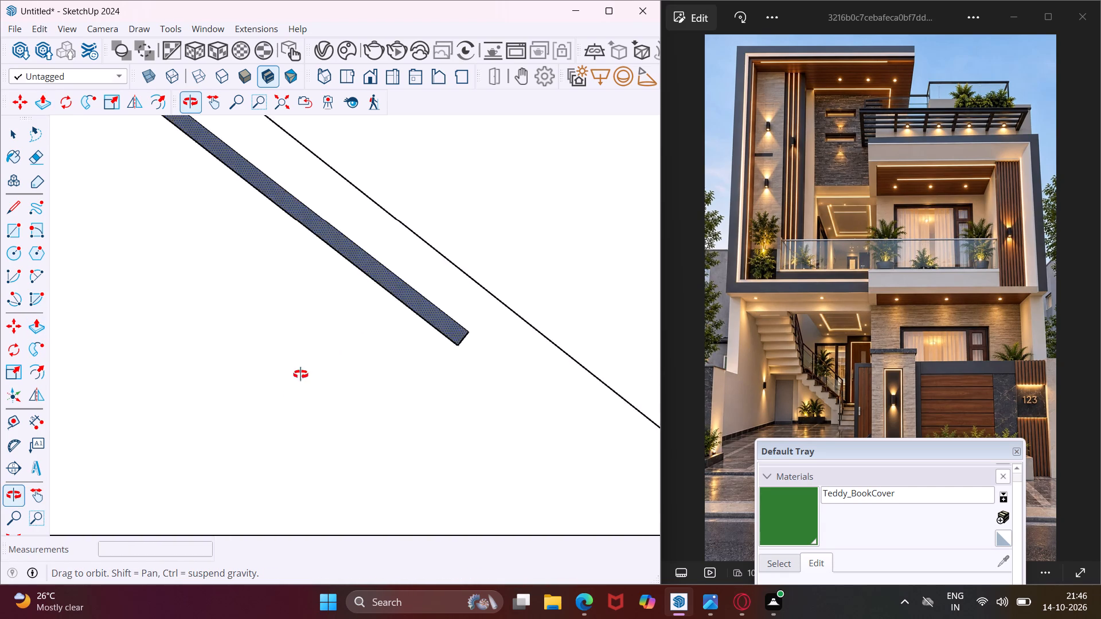
{"action": "middle_click_drag", "start_coordinate": [300, 374], "coordinate": [240, 415]}
{"action": "scroll", "coordinate": [231, 412], "scroll_direction": "down", "scroll_amount": 10}
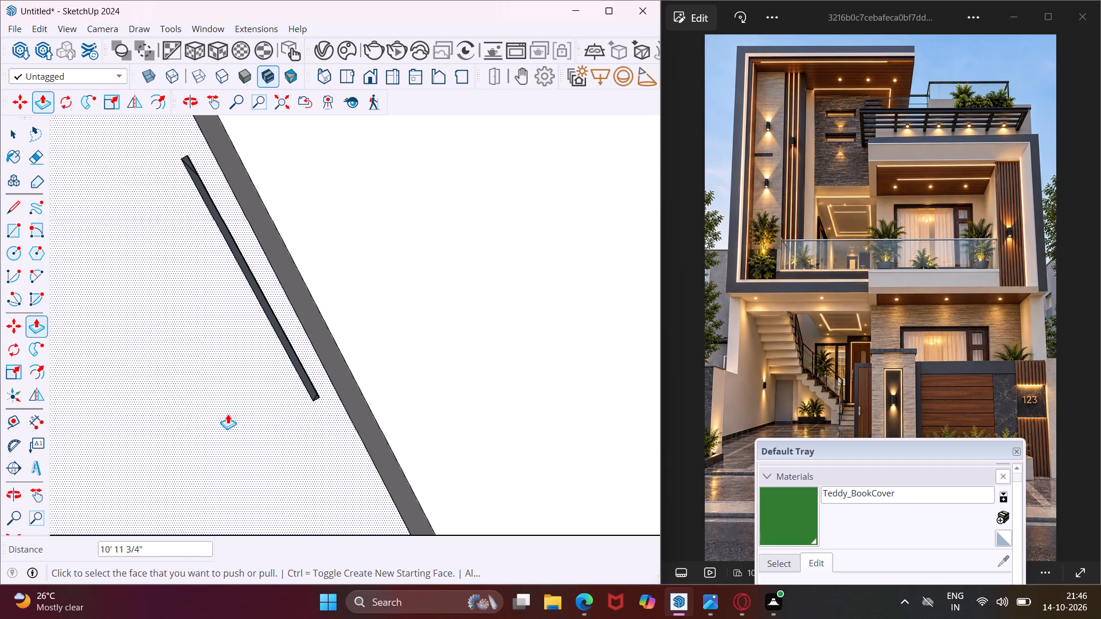
{"action": "scroll", "coordinate": [420, 333], "scroll_direction": "down", "scroll_amount": 12}
{"action": "scroll", "coordinate": [232, 348], "scroll_direction": "down", "scroll_amount": 13}
Raise the top face of the slat second from the corner column by another 1 11/16" towards the roof frame.
{"action": "middle_click_drag", "start_coordinate": [181, 418], "coordinate": [386, 323]}
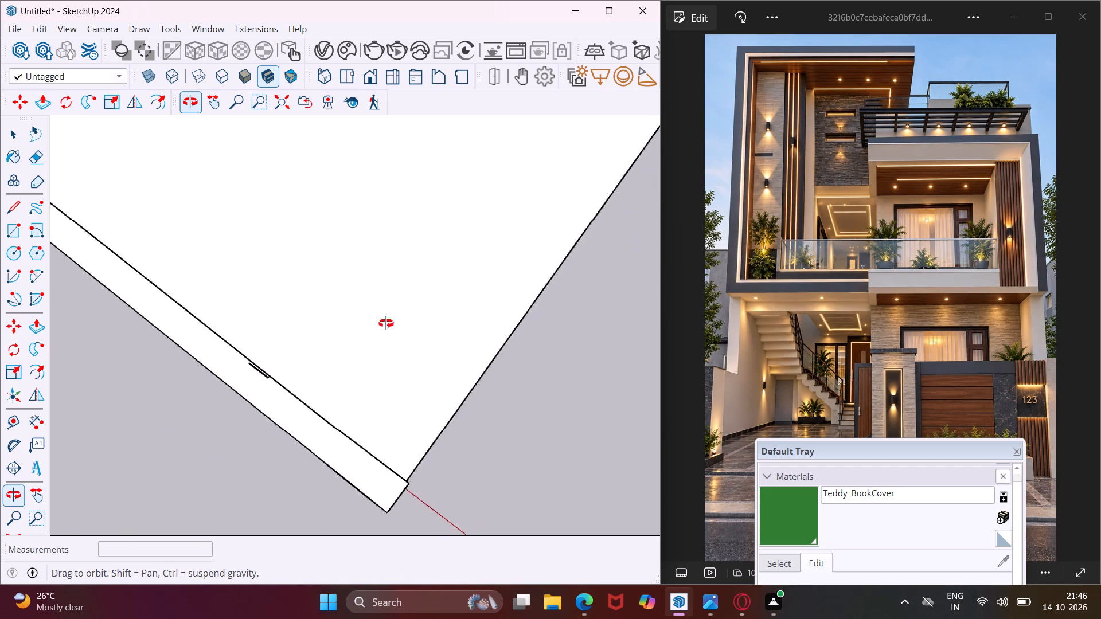
{"action": "middle_click_drag", "start_coordinate": [386, 323], "coordinate": [489, 187]}
{"action": "scroll", "coordinate": [341, 268], "scroll_direction": "down", "scroll_amount": 5}
{"action": "scroll", "coordinate": [358, 334], "scroll_direction": "up", "scroll_amount": 9}
{"action": "middle_click_drag", "start_coordinate": [358, 334], "coordinate": [240, 335]}
{"action": "scroll", "coordinate": [240, 335], "scroll_direction": "up", "scroll_amount": 1}
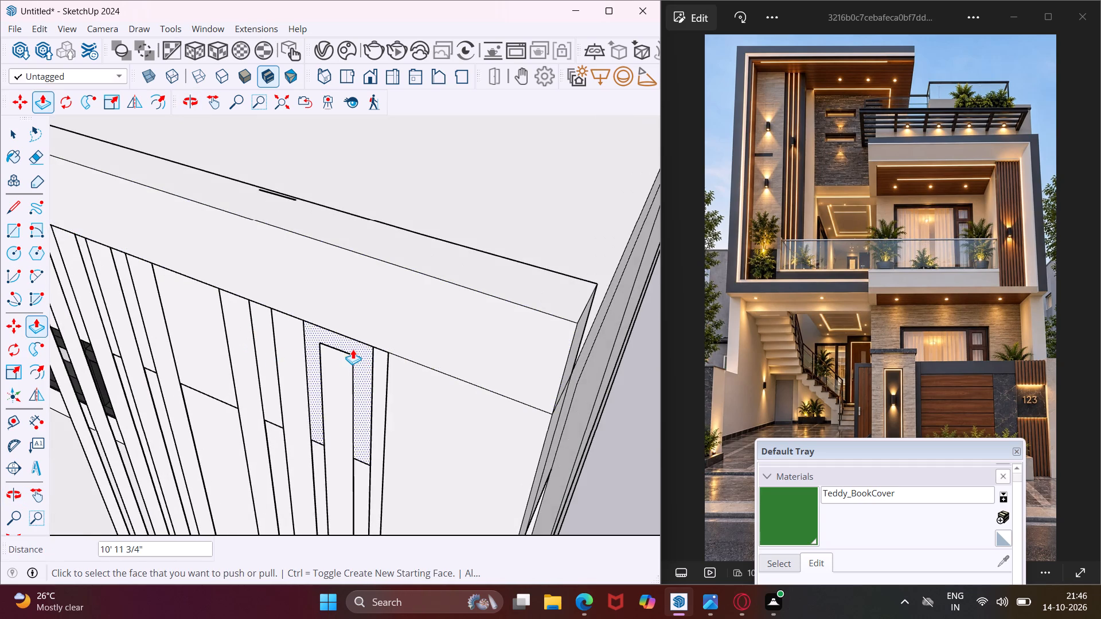
{"action": "scroll", "coordinate": [350, 347], "scroll_direction": "up", "scroll_amount": 18}
{"action": "scroll", "coordinate": [361, 386], "scroll_direction": "up", "scroll_amount": 3}
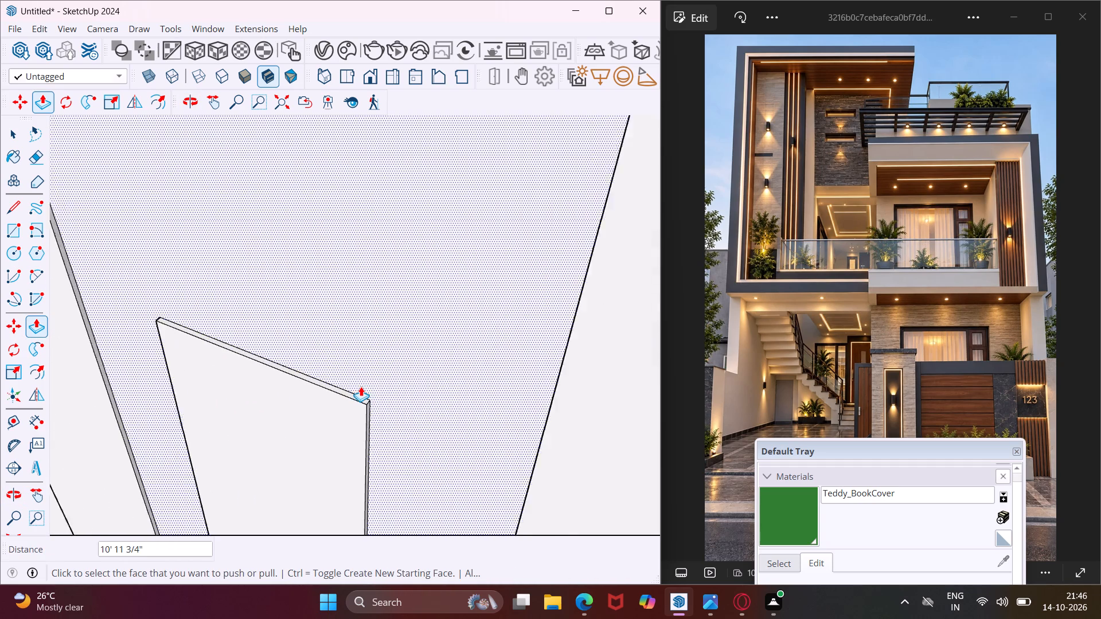
{"action": "scroll", "coordinate": [361, 386], "scroll_direction": "up", "scroll_amount": 5}
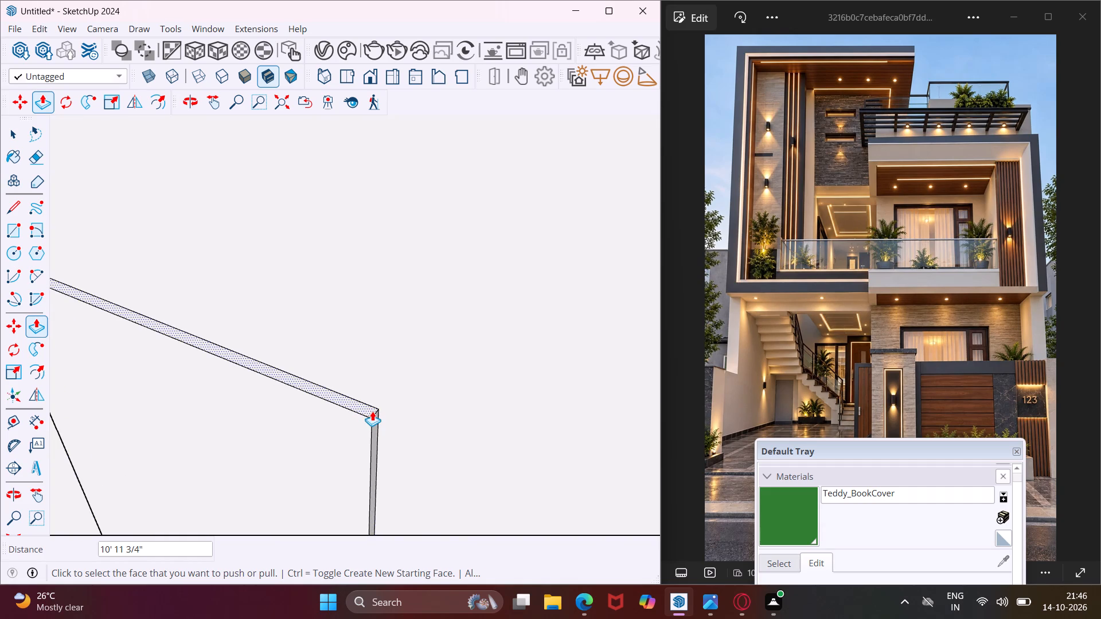
{"action": "left_click", "coordinate": [372, 405]}
{"action": "key", "text": "Escape"}
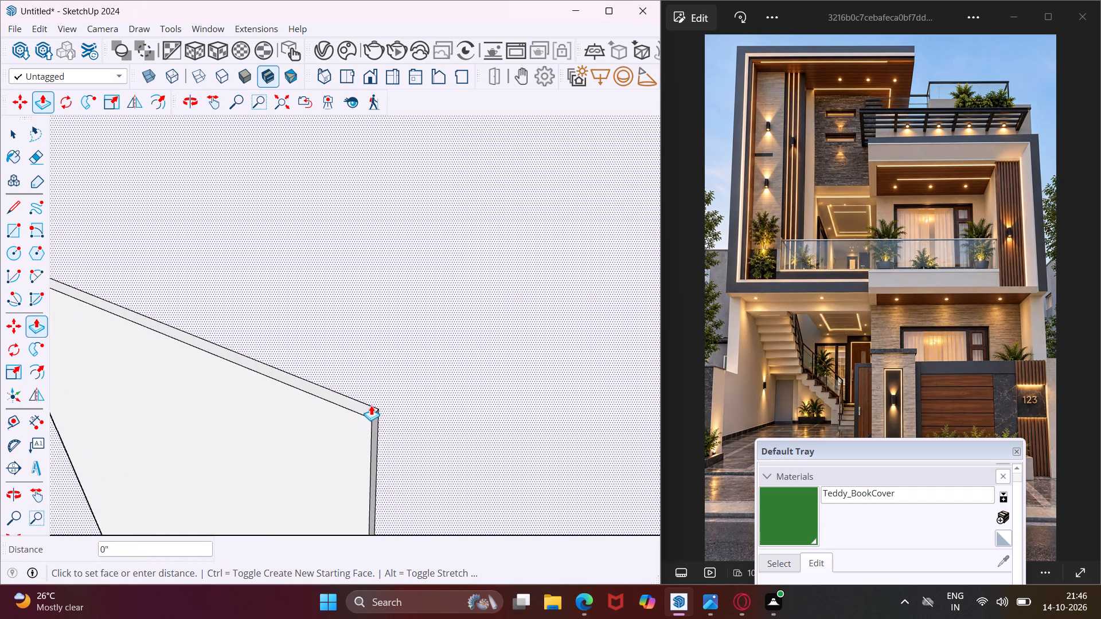
{"action": "scroll", "coordinate": [366, 408], "scroll_direction": "up", "scroll_amount": 2}
{"action": "left_click", "coordinate": [366, 407]}
{"action": "scroll", "coordinate": [350, 361], "scroll_direction": "down", "scroll_amount": 4}
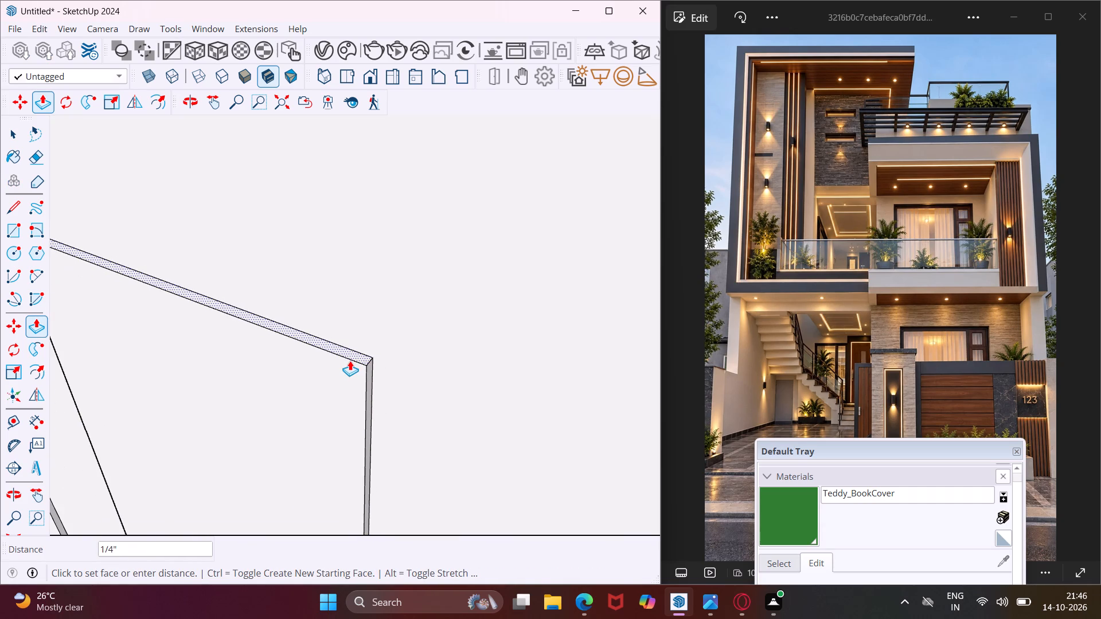
{"action": "scroll", "coordinate": [350, 362], "scroll_direction": "down", "scroll_amount": 14}
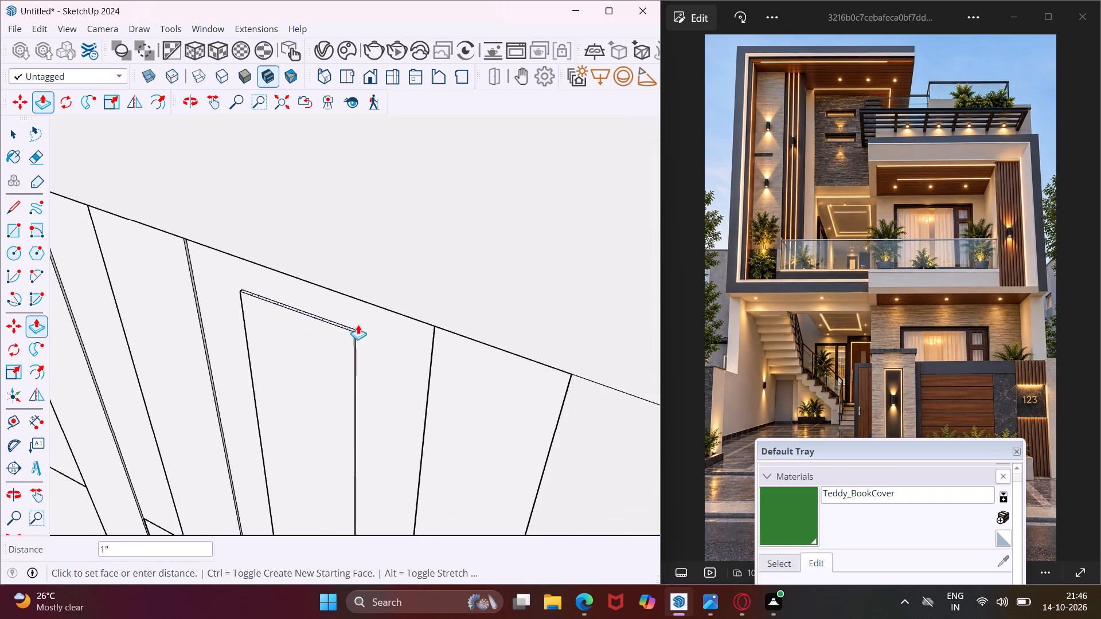
{"action": "left_click", "coordinate": [374, 300]}
Raise the same slat's top face by a further 2 11/16" to meet the roof frame's lower edge.
{"action": "scroll", "coordinate": [350, 289], "scroll_direction": "up", "scroll_amount": 4}
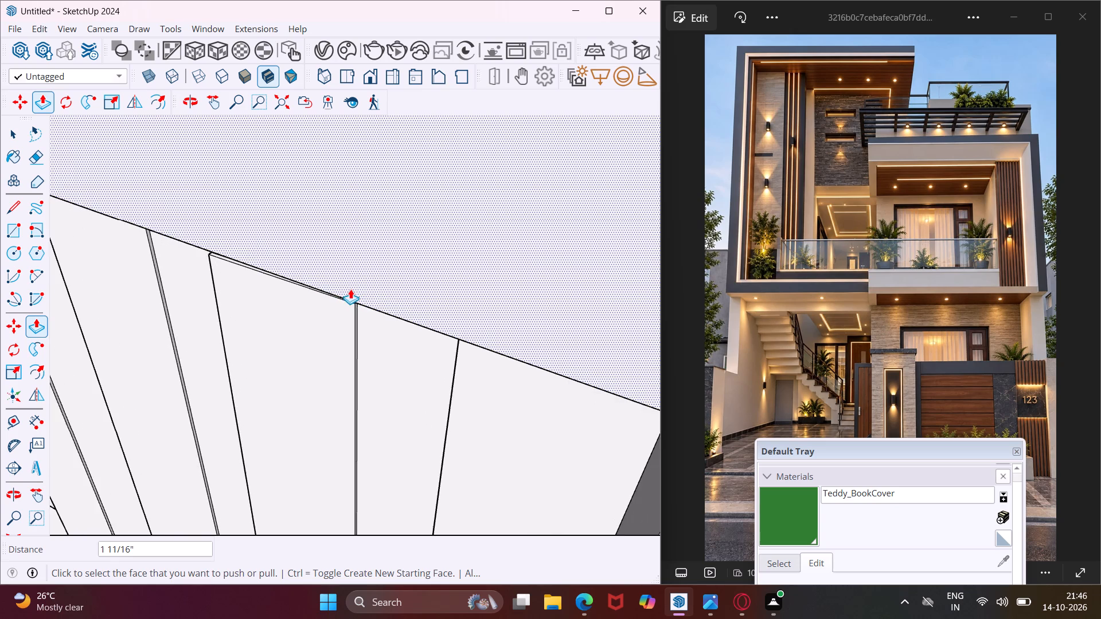
{"action": "middle_click_drag", "start_coordinate": [350, 289], "coordinate": [367, 233]}
{"action": "scroll", "coordinate": [334, 305], "scroll_direction": "up", "scroll_amount": 8}
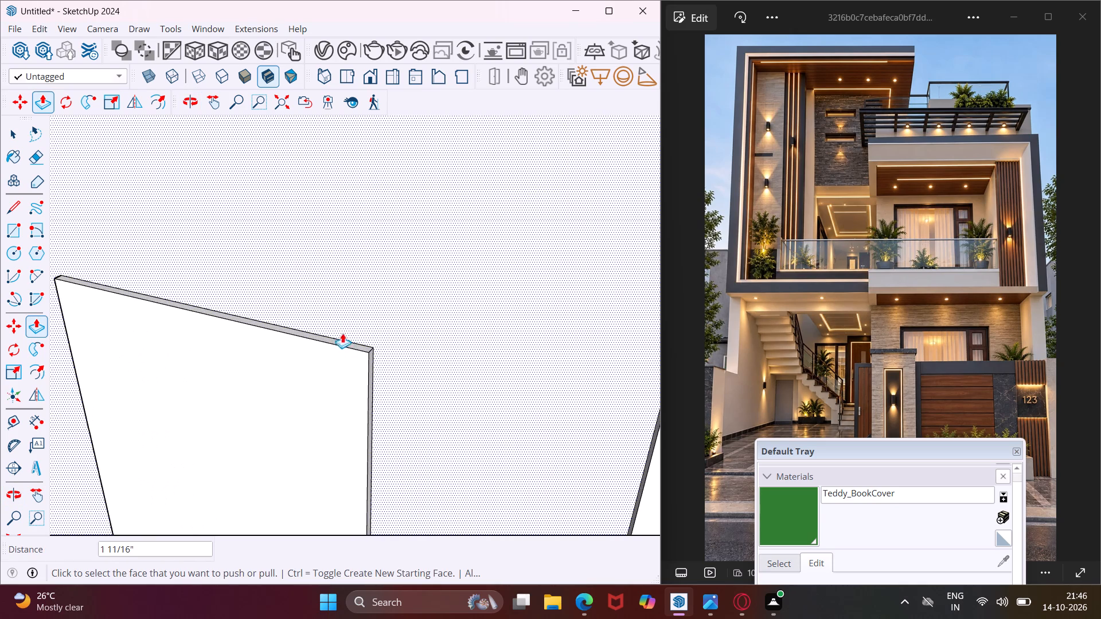
{"action": "scroll", "coordinate": [364, 347], "scroll_direction": "up", "scroll_amount": 4}
{"action": "left_click", "coordinate": [364, 347]}
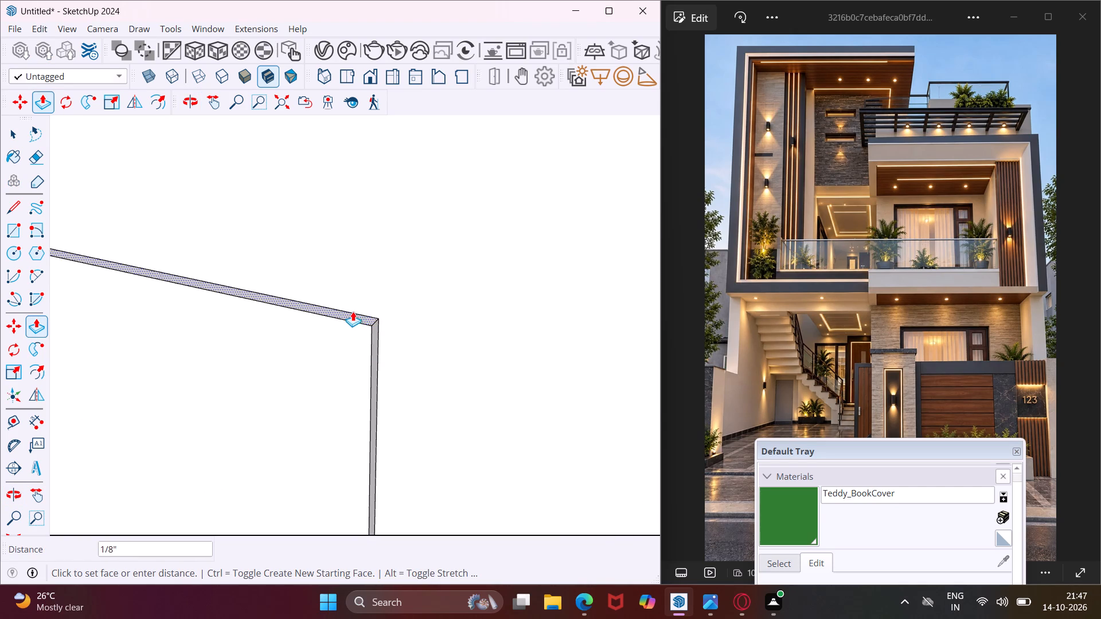
{"action": "scroll", "coordinate": [353, 311], "scroll_direction": "down", "scroll_amount": 17}
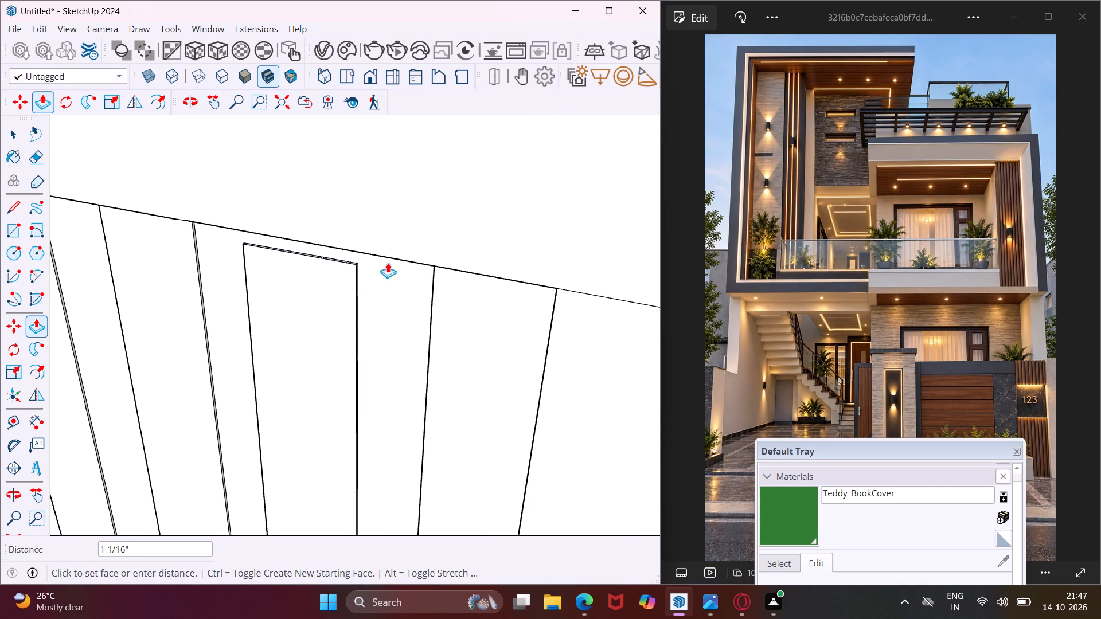
{"action": "left_click", "coordinate": [390, 258]}
Raise the top face of the remaining short slat at the balcony's lower edge by 13/16".
{"action": "scroll", "coordinate": [308, 273], "scroll_direction": "down", "scroll_amount": 11}
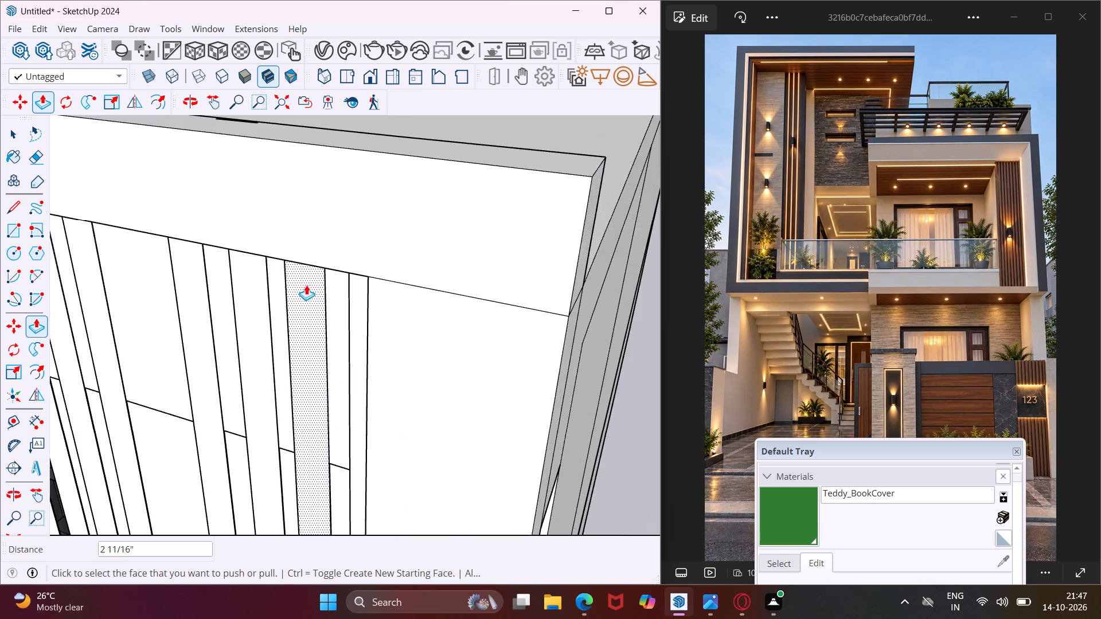
{"action": "scroll", "coordinate": [306, 285], "scroll_direction": "down", "scroll_amount": 20}
{"action": "scroll", "coordinate": [306, 285], "scroll_direction": "down", "scroll_amount": 7}
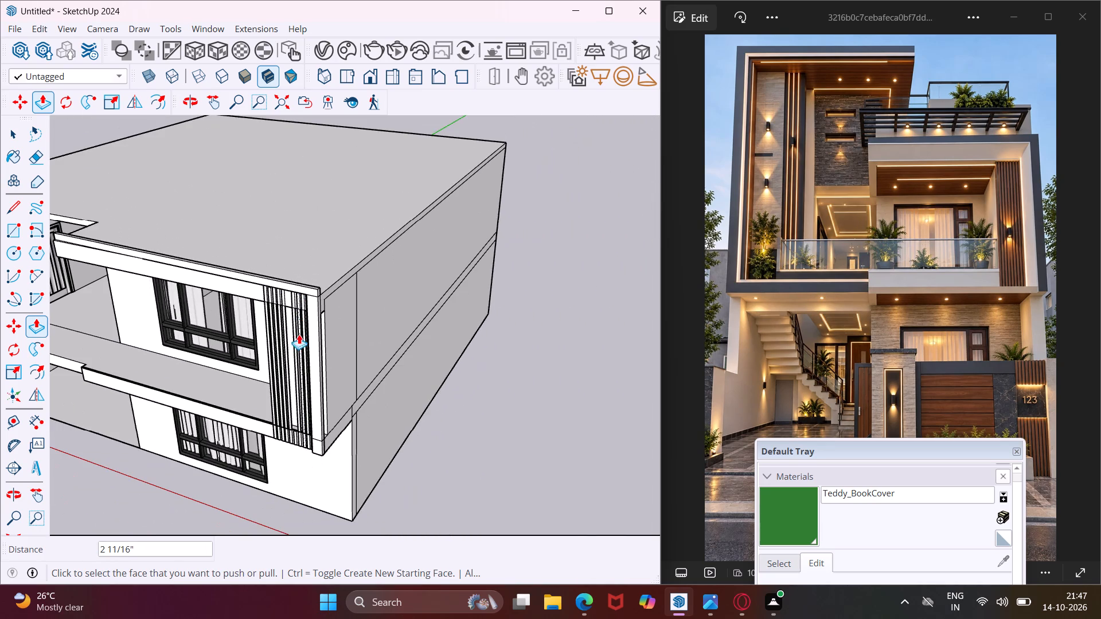
{"action": "middle_click_drag", "start_coordinate": [288, 414], "coordinate": [273, 471]}
{"action": "scroll", "coordinate": [295, 438], "scroll_direction": "up", "scroll_amount": 9}
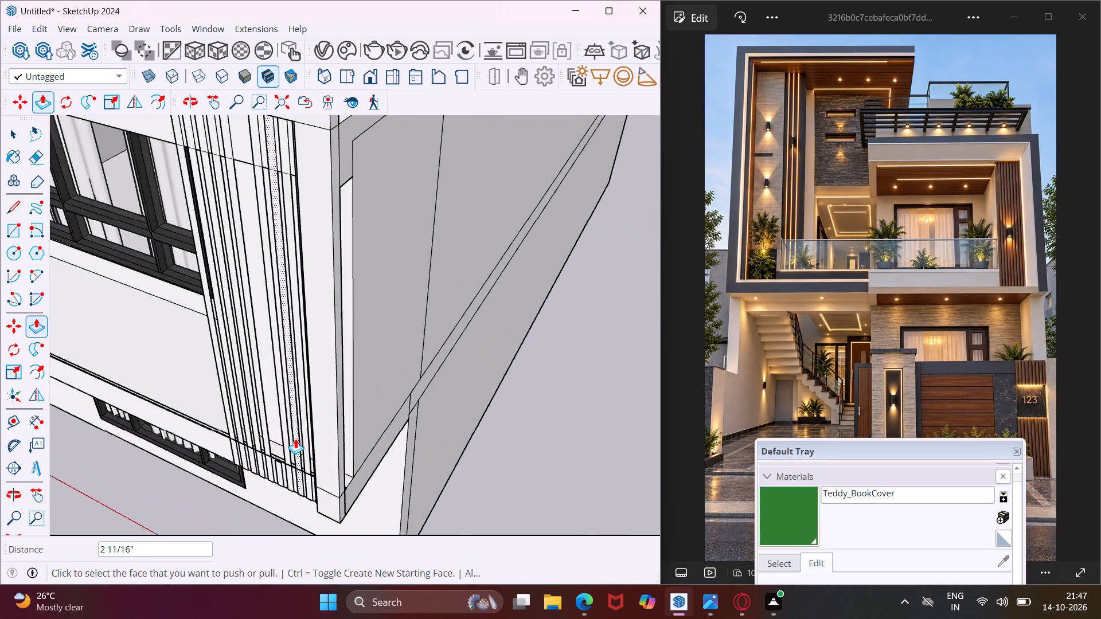
{"action": "scroll", "coordinate": [295, 438], "scroll_direction": "up", "scroll_amount": 10}
{"action": "scroll", "coordinate": [249, 496], "scroll_direction": "up", "scroll_amount": 7}
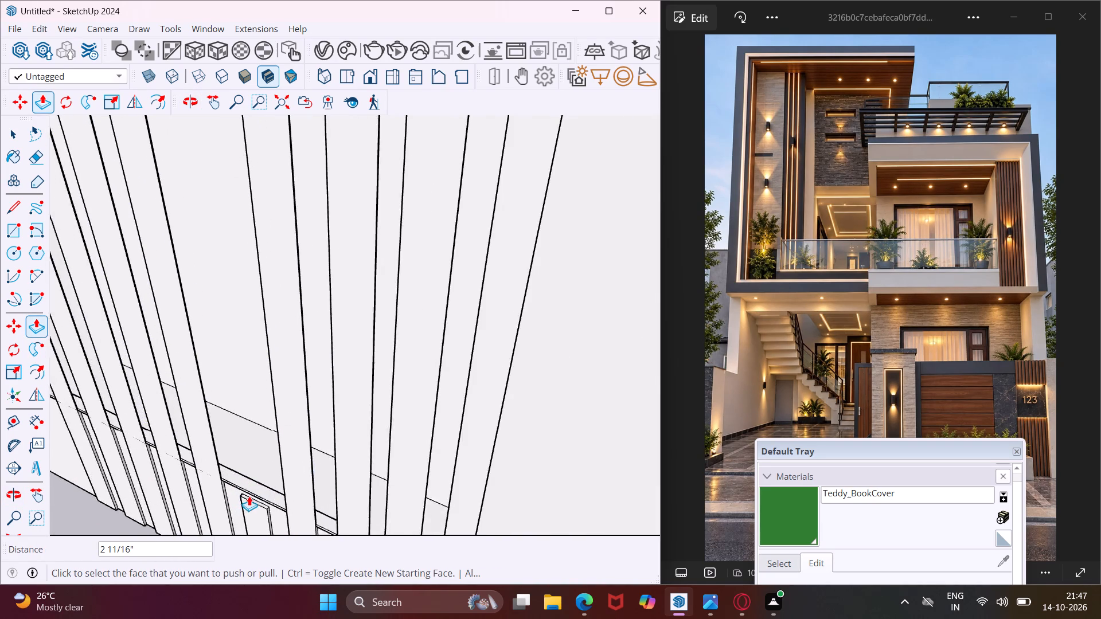
{"action": "scroll", "coordinate": [249, 496], "scroll_direction": "up", "scroll_amount": 13}
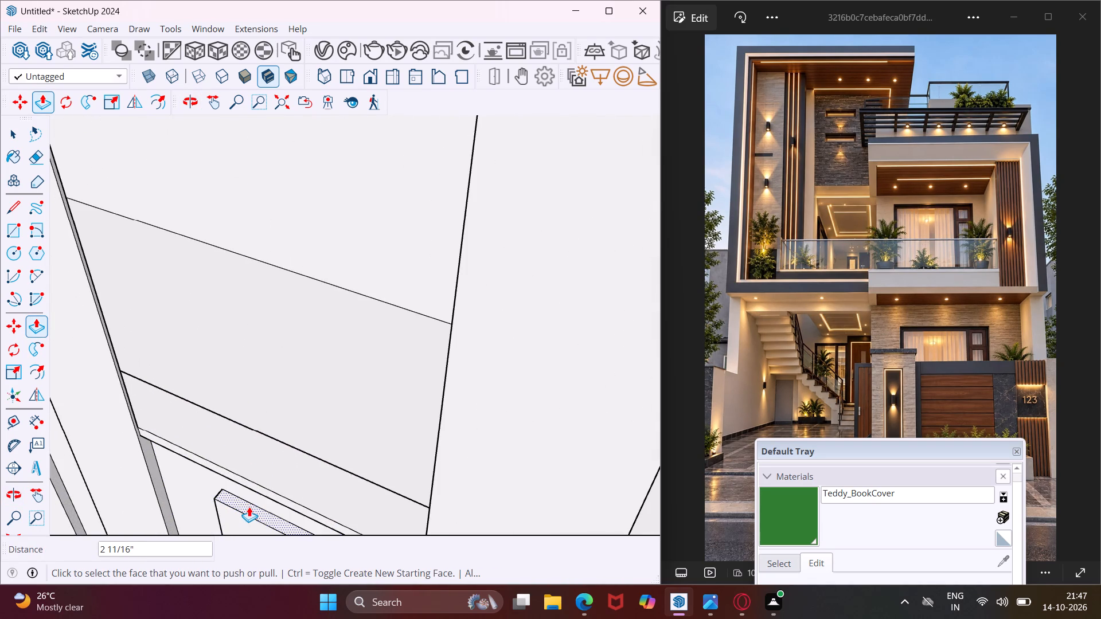
{"action": "left_click", "coordinate": [249, 507]}
{"action": "left_click", "coordinate": [249, 425]}
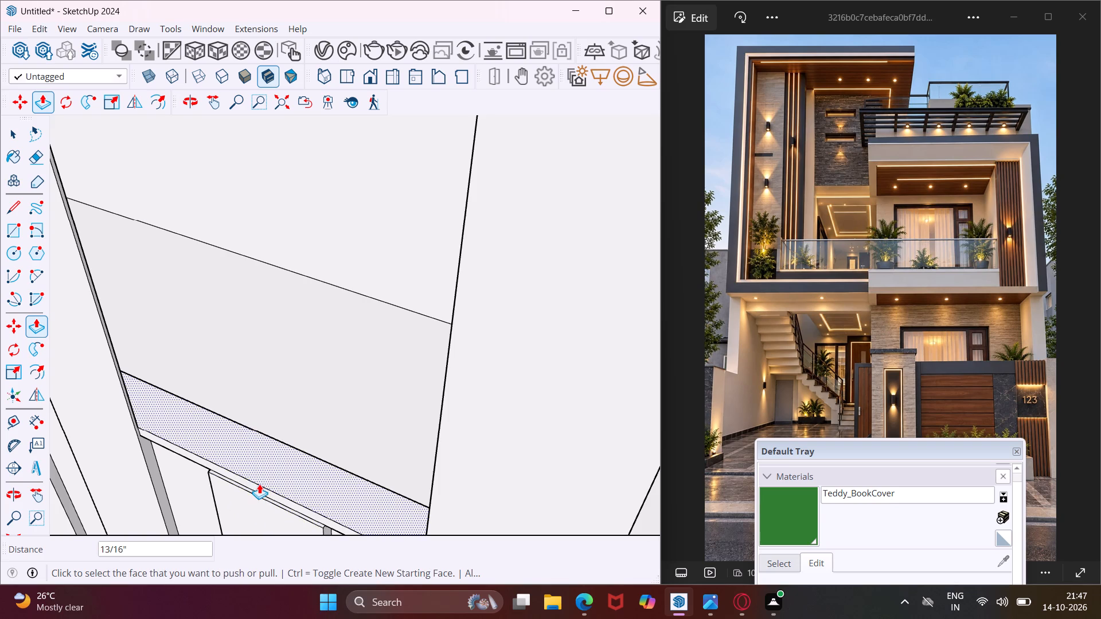
Extend the same slat's top face a further 10' 6" up to the lower edge of the roof frame.
{"action": "scroll", "coordinate": [259, 484], "scroll_direction": "up", "scroll_amount": 14}
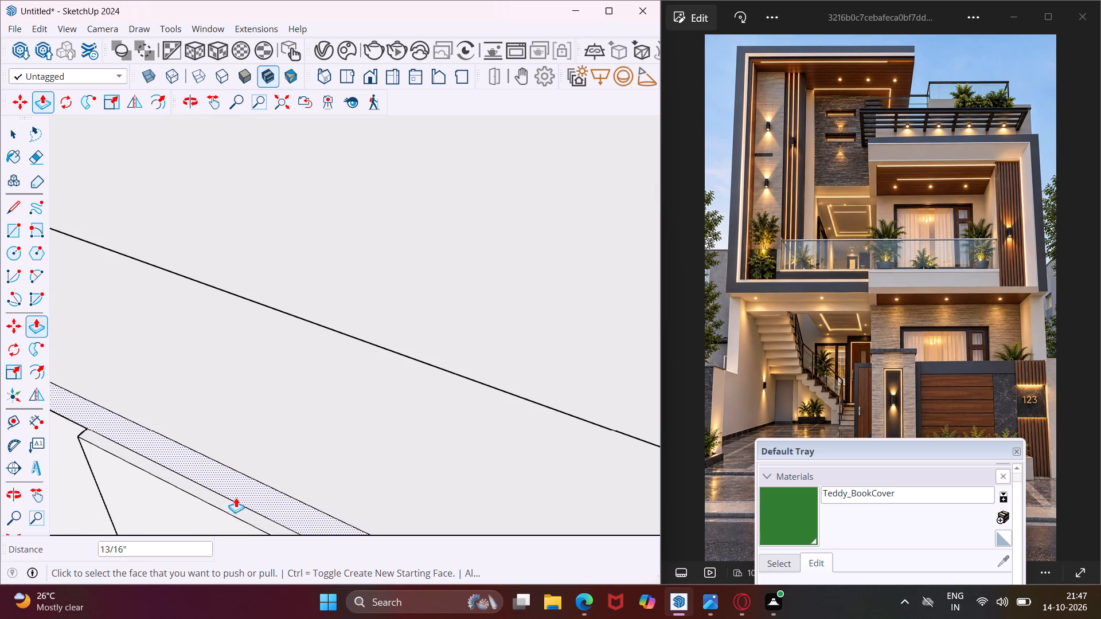
{"action": "left_click", "coordinate": [233, 507]}
{"action": "scroll", "coordinate": [227, 405], "scroll_direction": "down", "scroll_amount": 6}
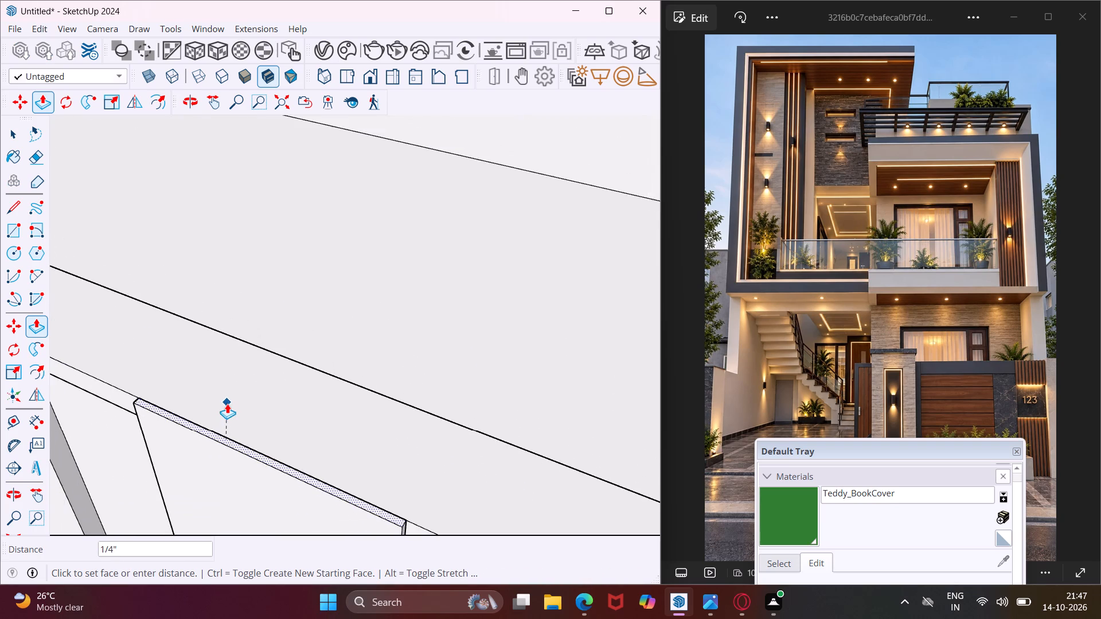
{"action": "scroll", "coordinate": [227, 403], "scroll_direction": "down", "scroll_amount": 17}
{"action": "scroll", "coordinate": [227, 403], "scroll_direction": "down", "scroll_amount": 6}
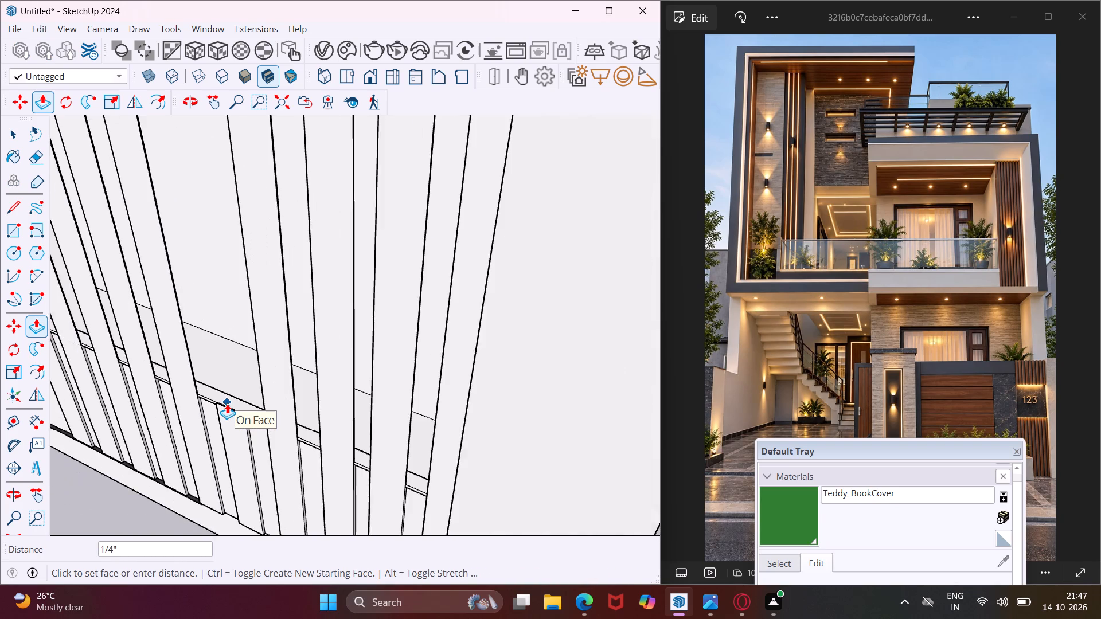
{"action": "scroll", "coordinate": [227, 403], "scroll_direction": "down", "scroll_amount": 16}
{"action": "scroll", "coordinate": [227, 403], "scroll_direction": "down", "scroll_amount": 6}
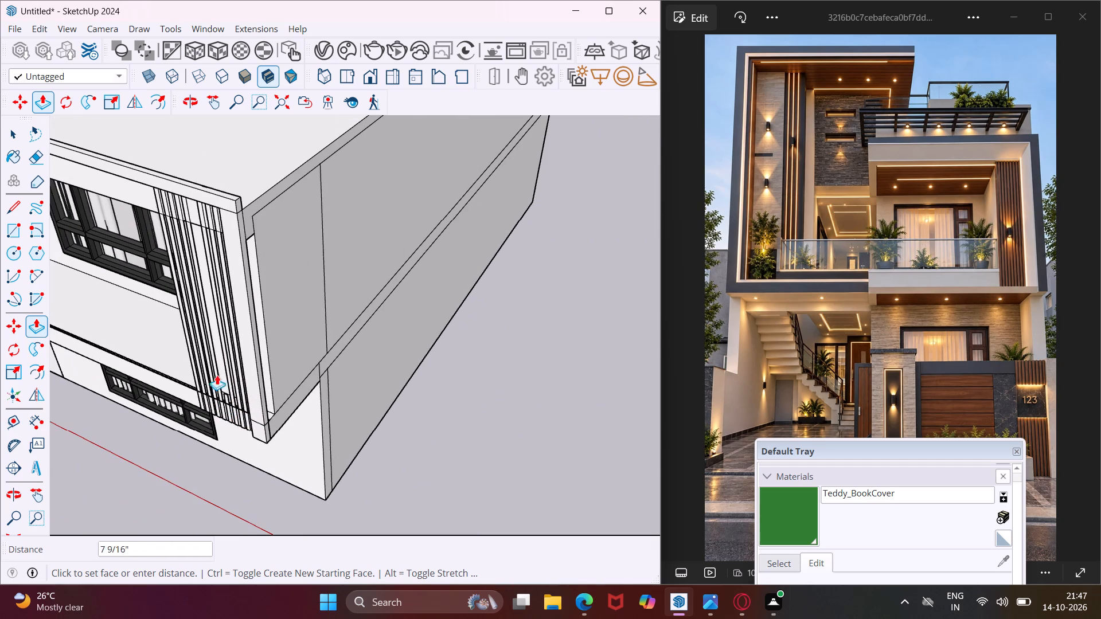
{"action": "scroll", "coordinate": [194, 211], "scroll_direction": "up", "scroll_amount": 5}
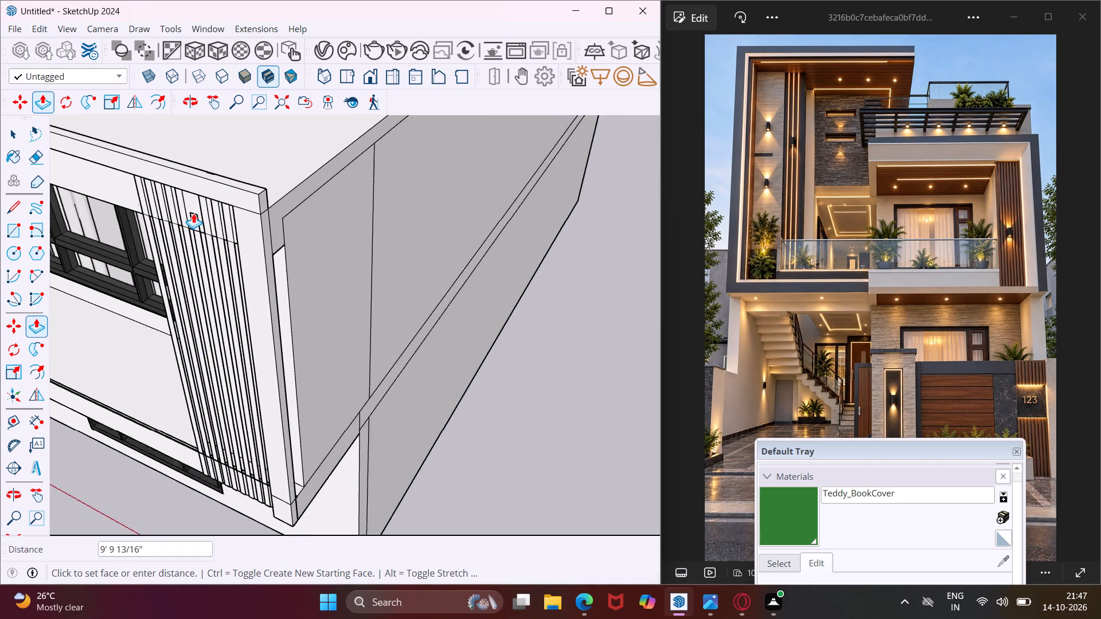
{"action": "middle_click_drag", "start_coordinate": [193, 213], "coordinate": [278, 125]}
{"action": "scroll", "coordinate": [228, 144], "scroll_direction": "up", "scroll_amount": 2}
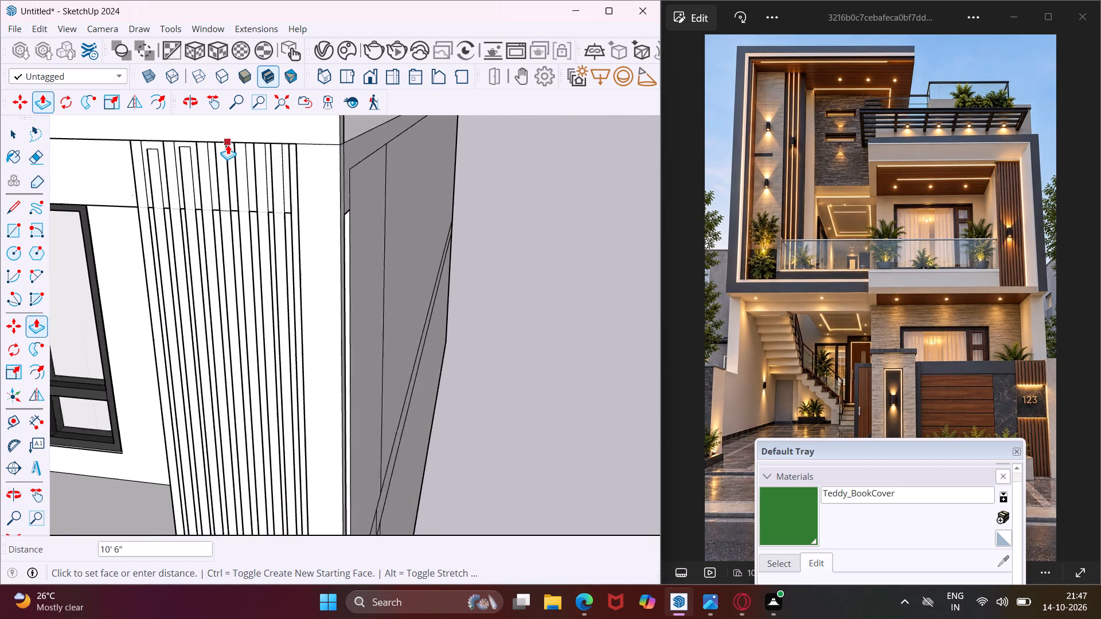
{"action": "scroll", "coordinate": [228, 144], "scroll_direction": "up", "scroll_amount": 6}
{"action": "left_click", "coordinate": [231, 139]}
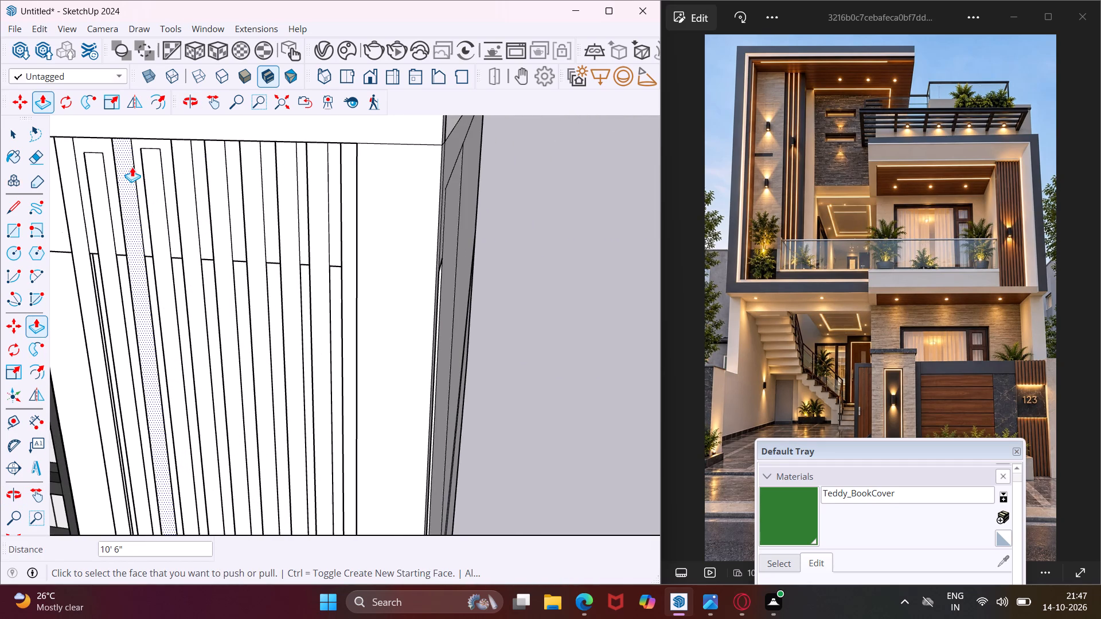
Raise the top face of the short slat nearest the window by 1 5/16" to meet the roof frame's lower edge.
{"action": "middle_click_drag", "start_coordinate": [132, 156], "coordinate": [554, 163]}
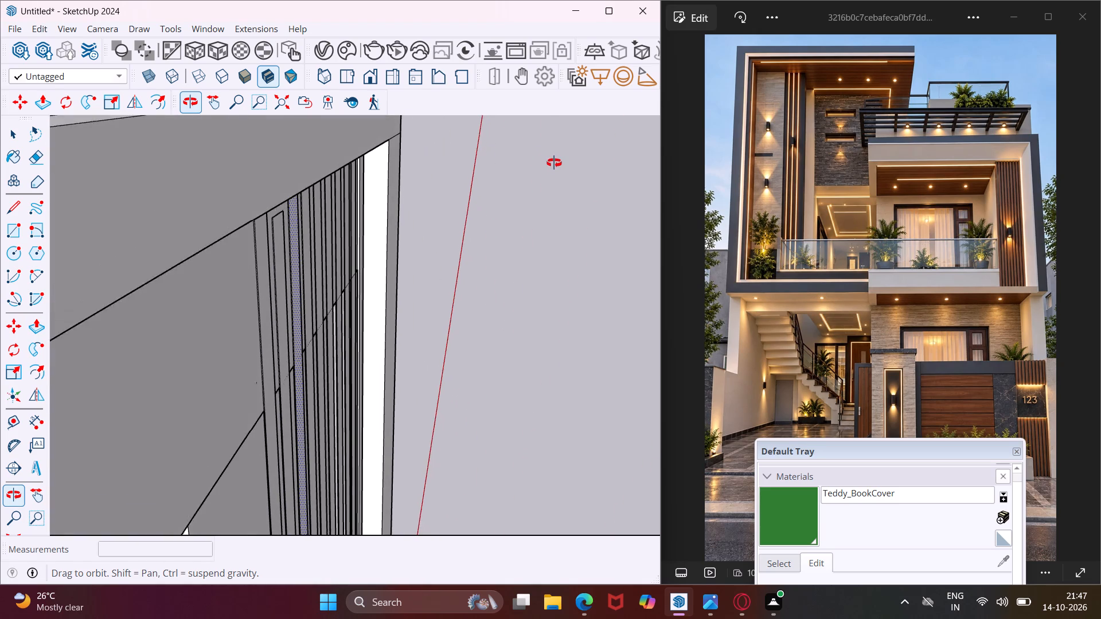
{"action": "middle_click_drag", "start_coordinate": [554, 163], "coordinate": [554, 169]}
{"action": "scroll", "coordinate": [291, 234], "scroll_direction": "up", "scroll_amount": 4}
{"action": "middle_click_drag", "start_coordinate": [291, 234], "coordinate": [265, 229]}
{"action": "scroll", "coordinate": [249, 228], "scroll_direction": "up", "scroll_amount": 15}
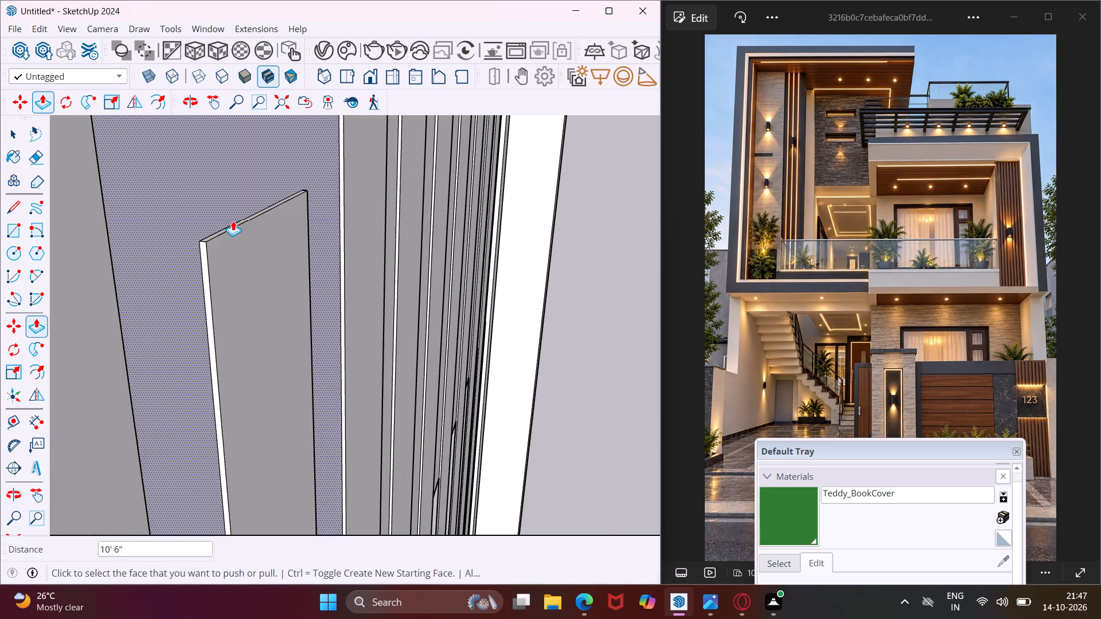
{"action": "scroll", "coordinate": [233, 221], "scroll_direction": "up", "scroll_amount": 10}
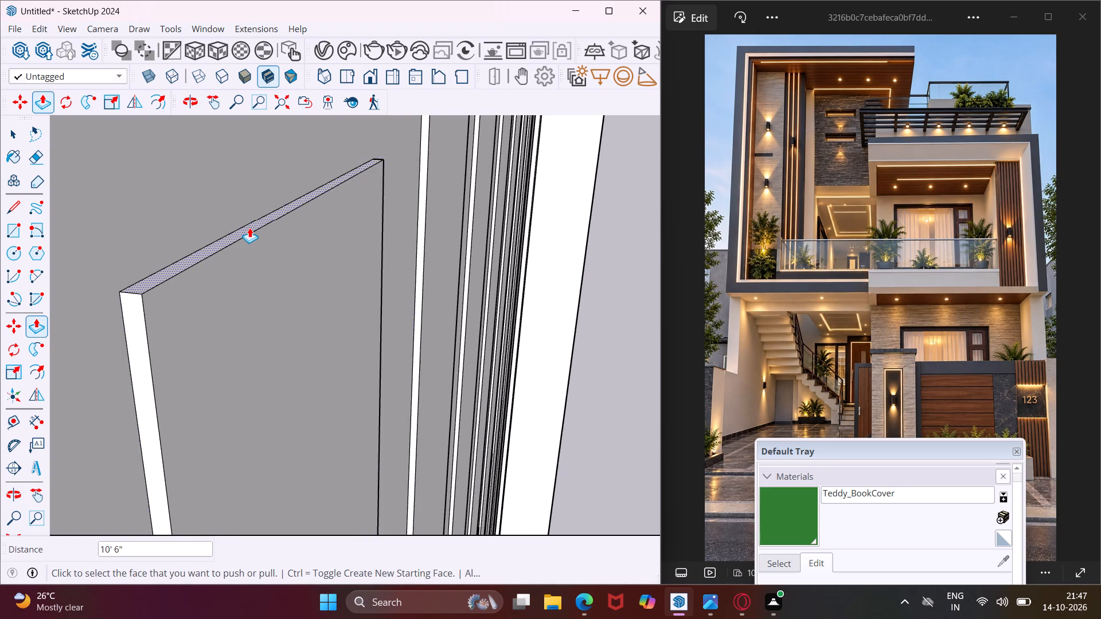
{"action": "scroll", "coordinate": [249, 228], "scroll_direction": "up", "scroll_amount": 2}
{"action": "left_click", "coordinate": [249, 228]}
{"action": "scroll", "coordinate": [230, 209], "scroll_direction": "down", "scroll_amount": 8}
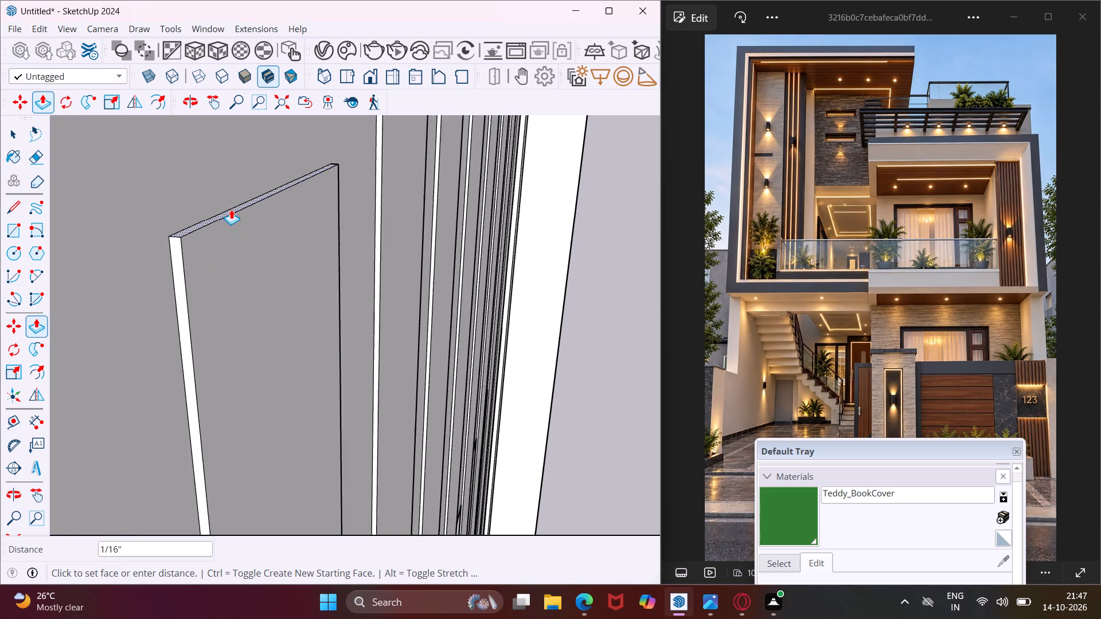
{"action": "scroll", "coordinate": [231, 209], "scroll_direction": "down", "scroll_amount": 19}
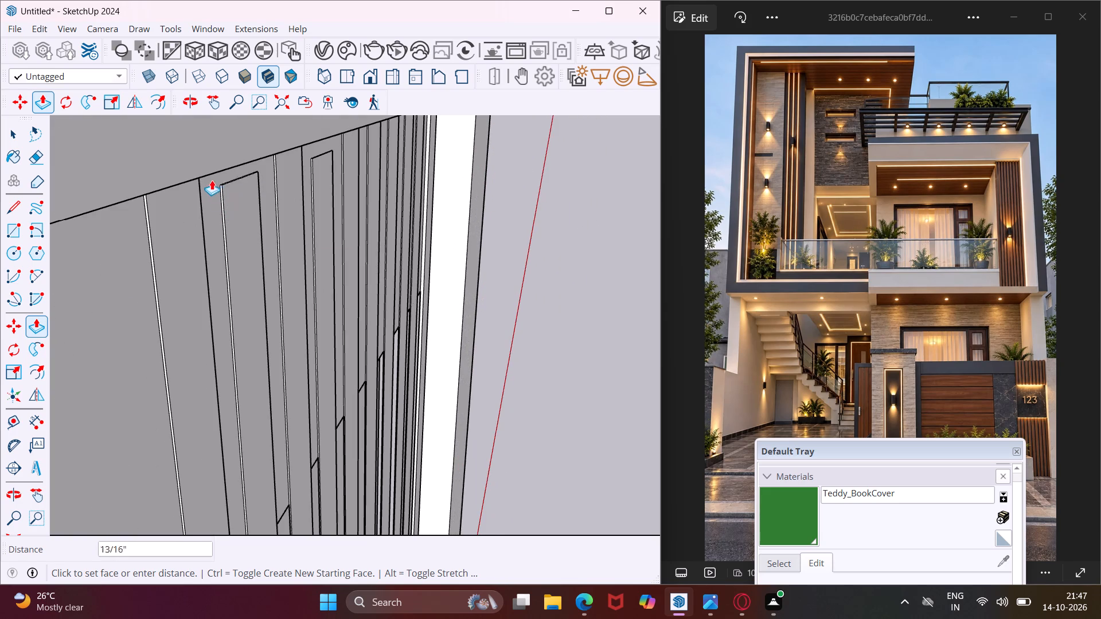
{"action": "left_click", "coordinate": [208, 166]}
Raise the top face of the next slat that stops short of the roof frame by 1 3/8" to meet its lower edge.
{"action": "scroll", "coordinate": [316, 147], "scroll_direction": "up", "scroll_amount": 6}
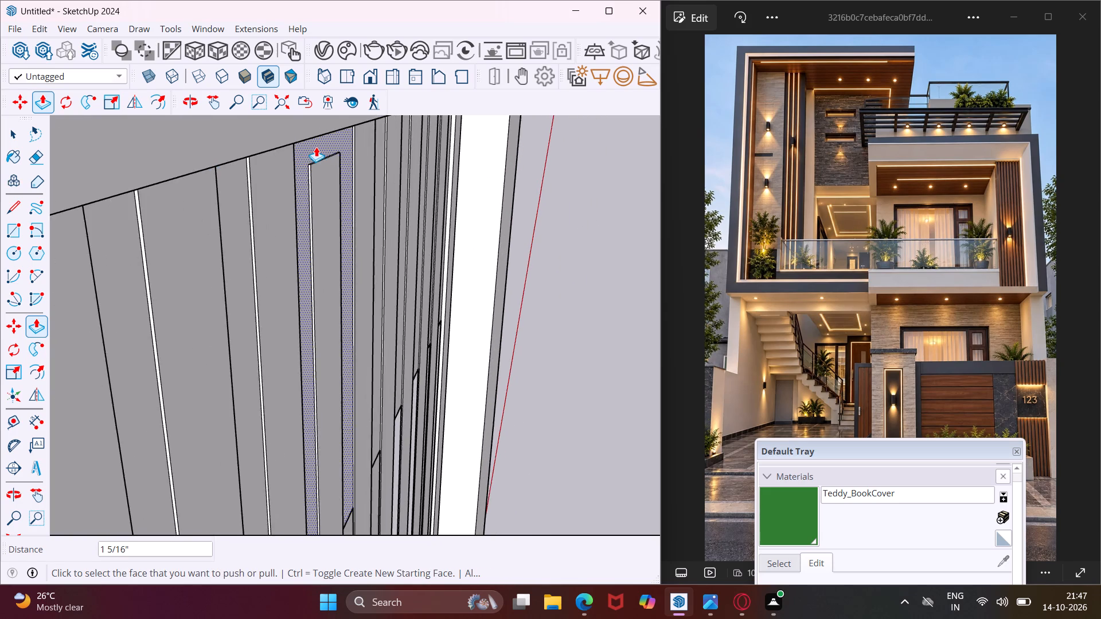
{"action": "scroll", "coordinate": [316, 147], "scroll_direction": "up", "scroll_amount": 19}
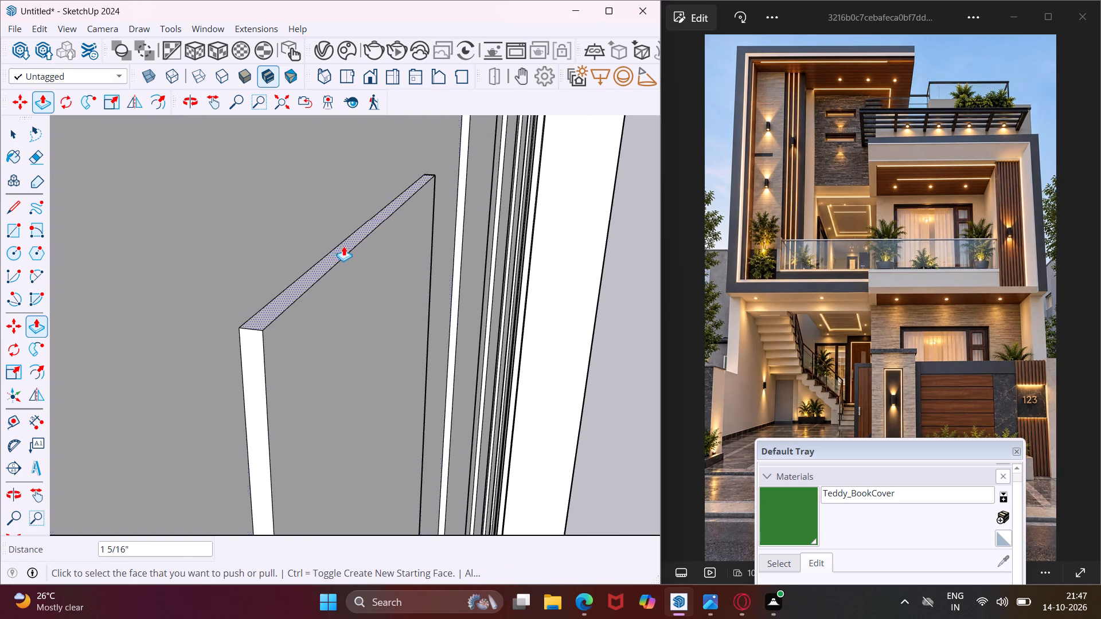
{"action": "left_click", "coordinate": [342, 249]}
{"action": "scroll", "coordinate": [309, 234], "scroll_direction": "down", "scroll_amount": 10}
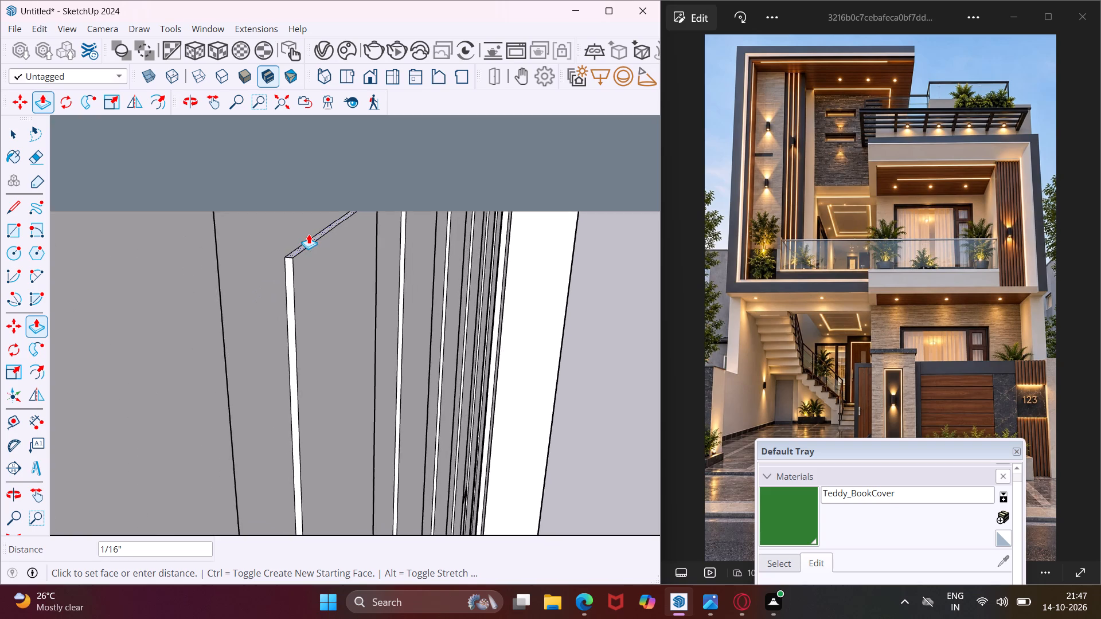
{"action": "scroll", "coordinate": [309, 234], "scroll_direction": "down", "scroll_amount": 4}
{"action": "middle_click_drag", "start_coordinate": [309, 234], "coordinate": [154, 211]}
{"action": "scroll", "coordinate": [150, 210], "scroll_direction": "down", "scroll_amount": 5}
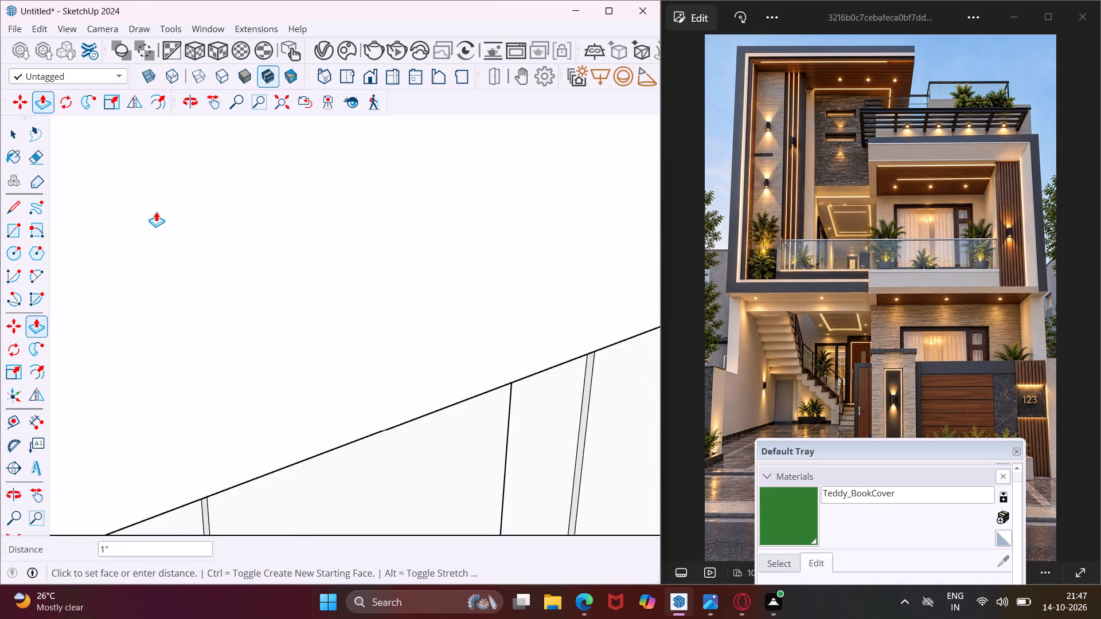
{"action": "scroll", "coordinate": [156, 211], "scroll_direction": "down", "scroll_amount": 9}
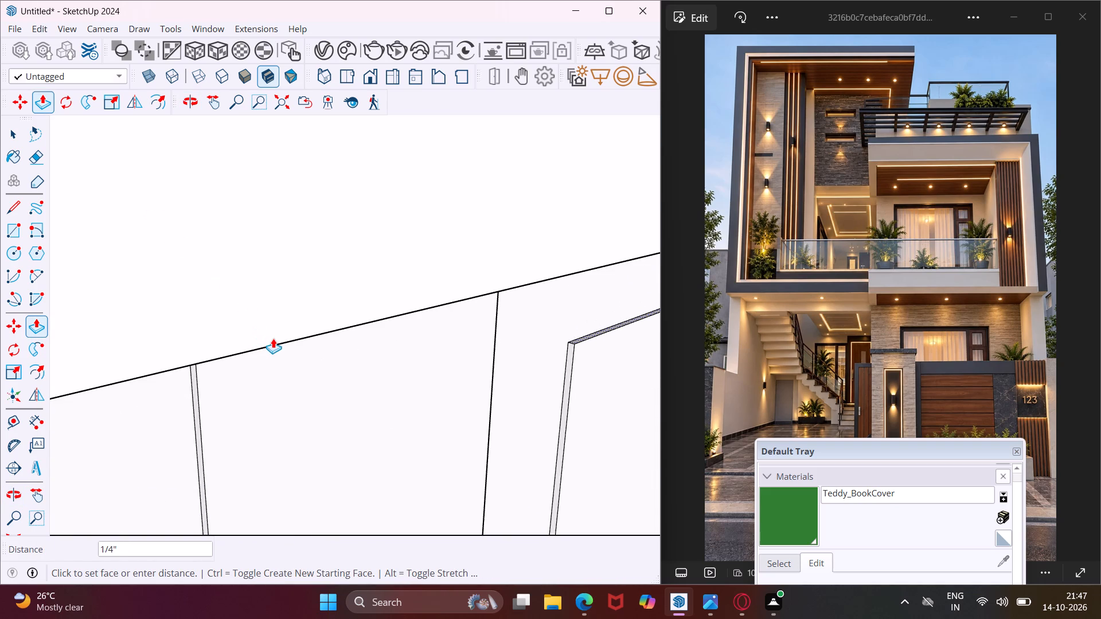
{"action": "left_click", "coordinate": [280, 339]}
{"action": "scroll", "coordinate": [276, 339], "scroll_direction": "down", "scroll_amount": 7}
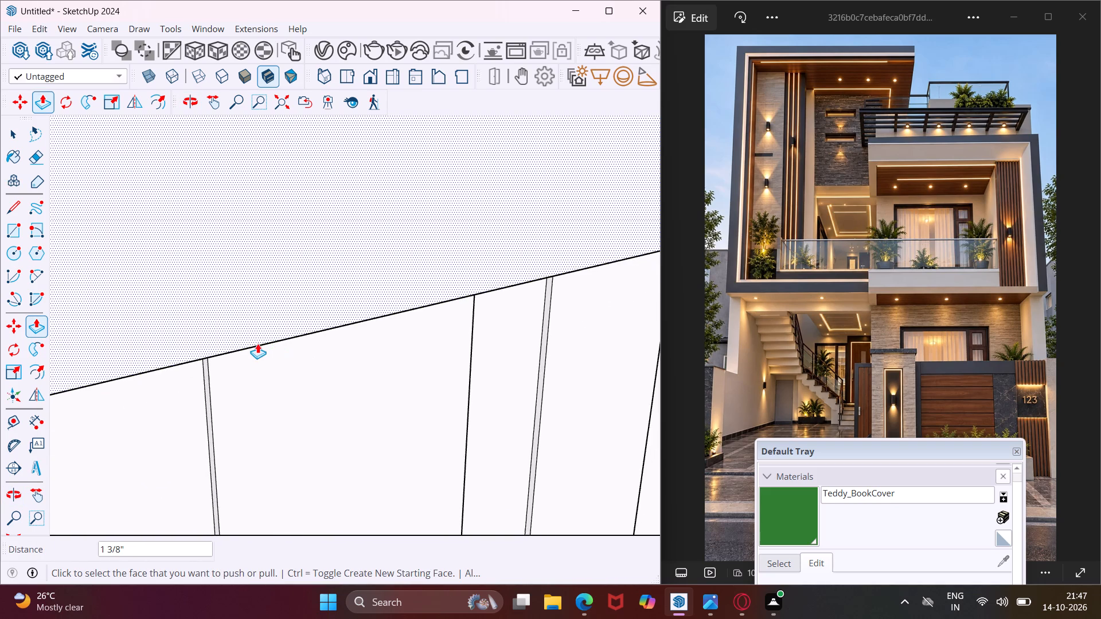
{"action": "scroll", "coordinate": [255, 343], "scroll_direction": "down", "scroll_amount": 20}
{"action": "scroll", "coordinate": [255, 343], "scroll_direction": "down", "scroll_amount": 16}
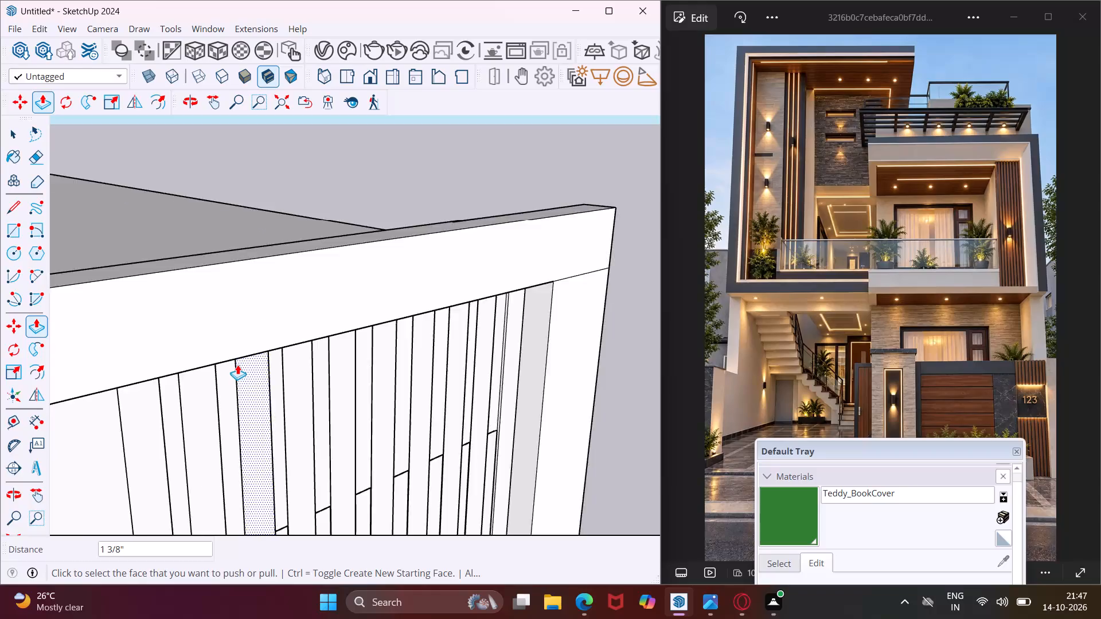
{"action": "scroll", "coordinate": [237, 365], "scroll_direction": "down", "scroll_amount": 9}
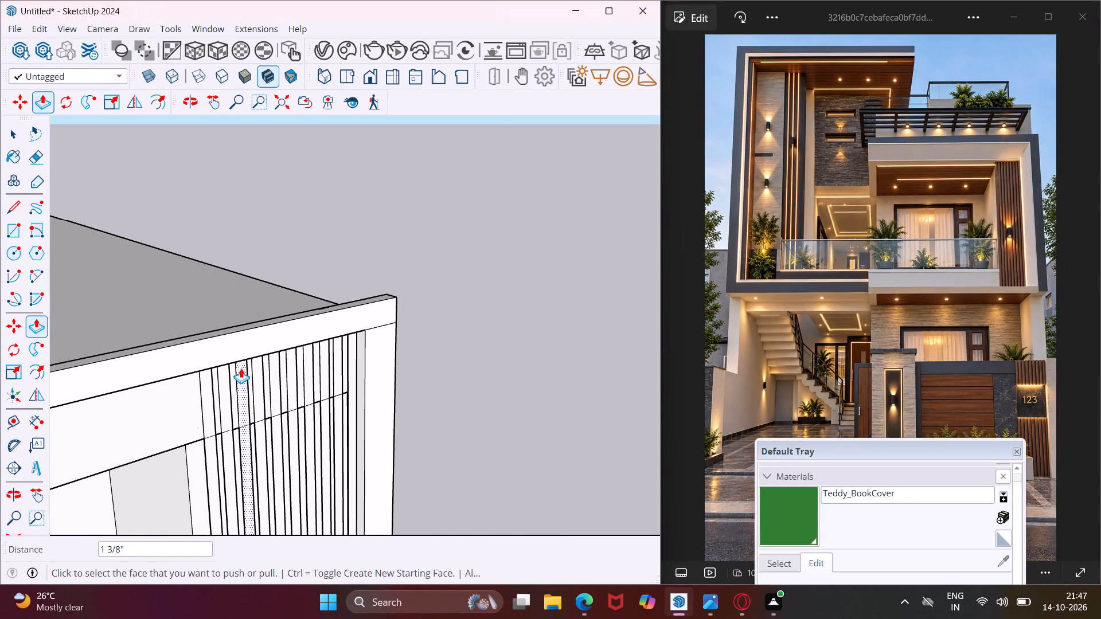
{"action": "key", "text": "Escape"}
{"action": "key", "text": "space"}
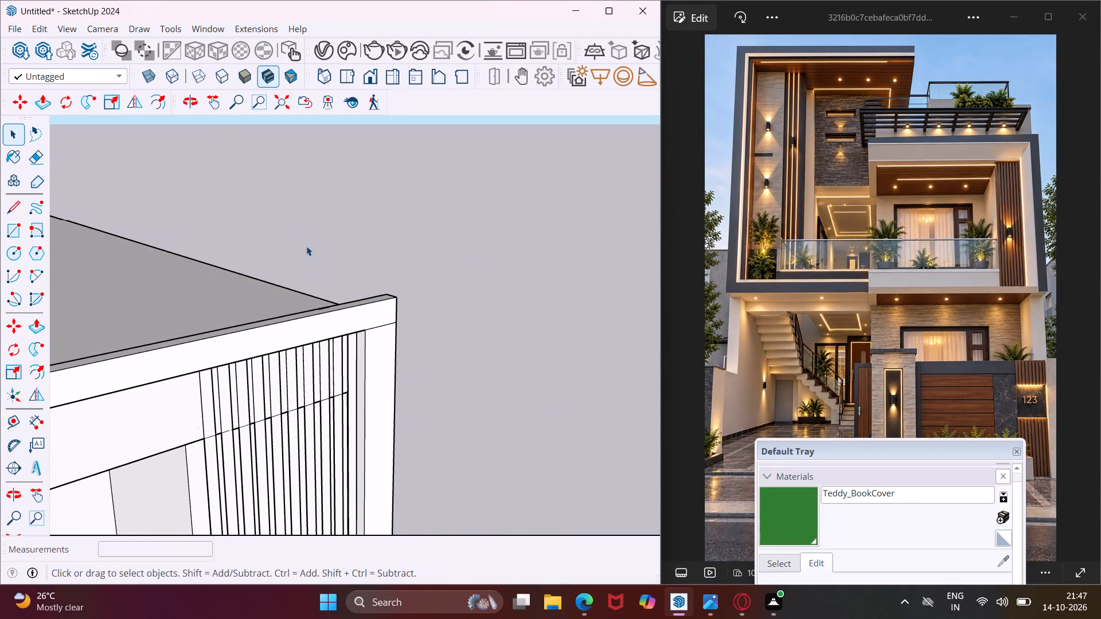
Pull the narrow front face of the upper floor's outer side wall, opposite the slats, out 3' 9 1/4" to the floor slab's front edge.
{"action": "left_click", "coordinate": [215, 99]}
{"action": "left_click_drag", "start_coordinate": [290, 370], "coordinate": [611, 240]}
{"action": "scroll", "coordinate": [475, 296], "scroll_direction": "down", "scroll_amount": 14}
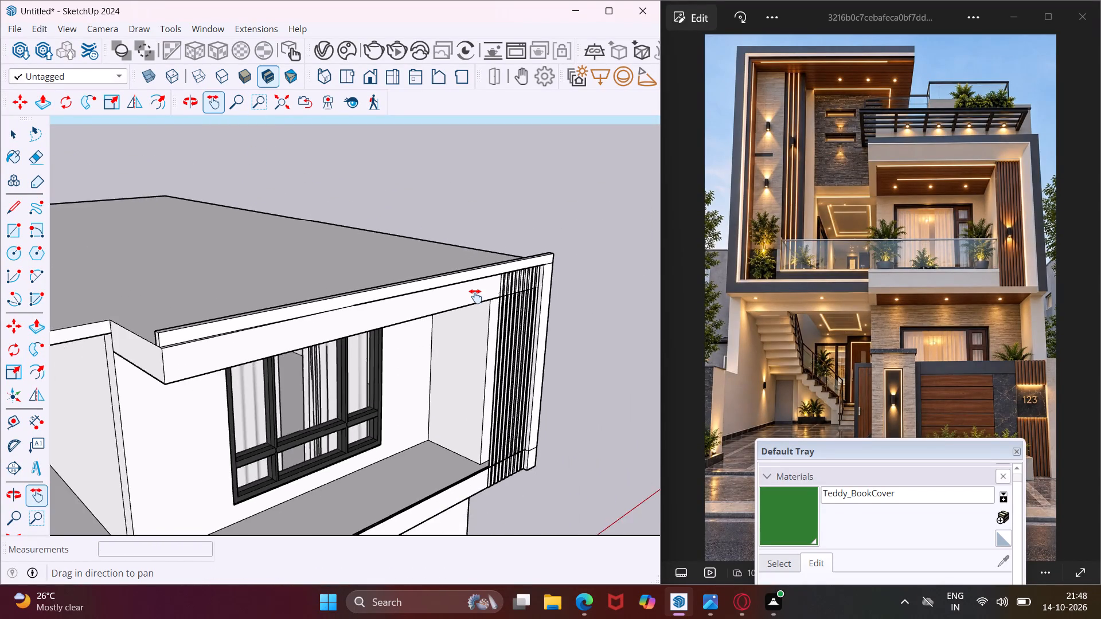
{"action": "scroll", "coordinate": [475, 296], "scroll_direction": "down", "scroll_amount": 3}
{"action": "middle_click_drag", "start_coordinate": [367, 404], "coordinate": [371, 343]}
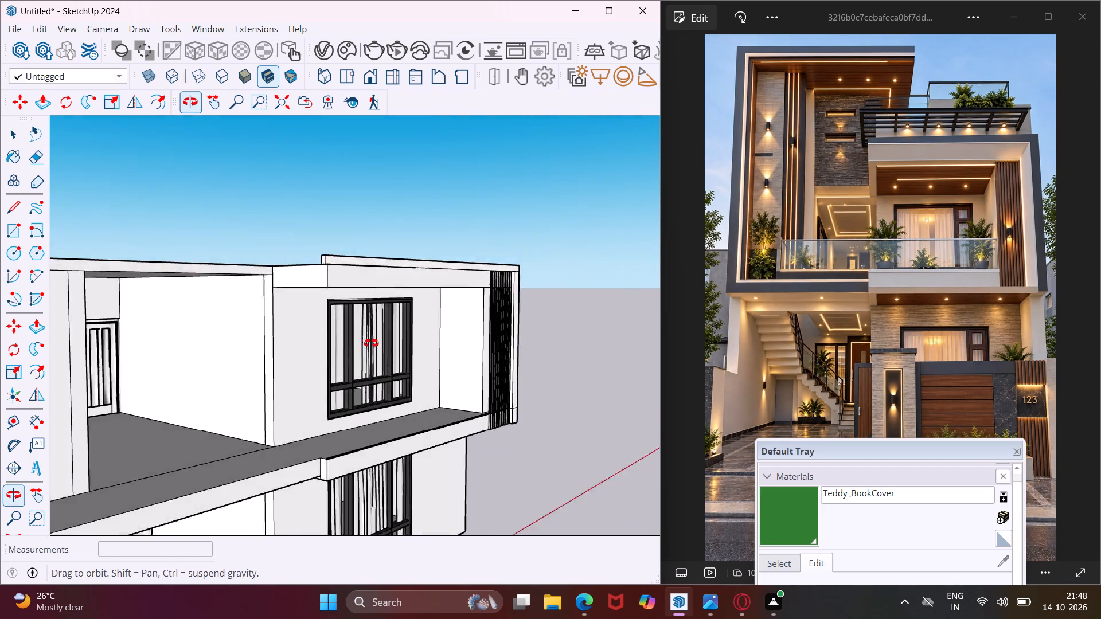
{"action": "middle_click_drag", "start_coordinate": [371, 343], "coordinate": [263, 366]}
{"action": "left_click_drag", "start_coordinate": [167, 401], "coordinate": [416, 371]}
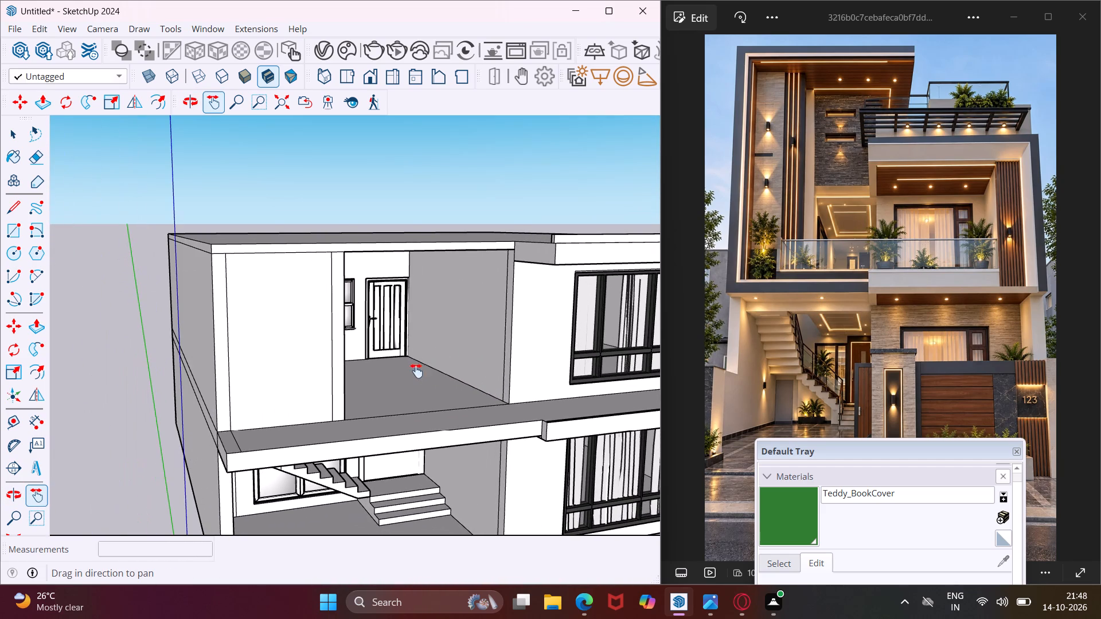
{"action": "key", "text": "Escape"}
{"action": "key", "text": "space"}
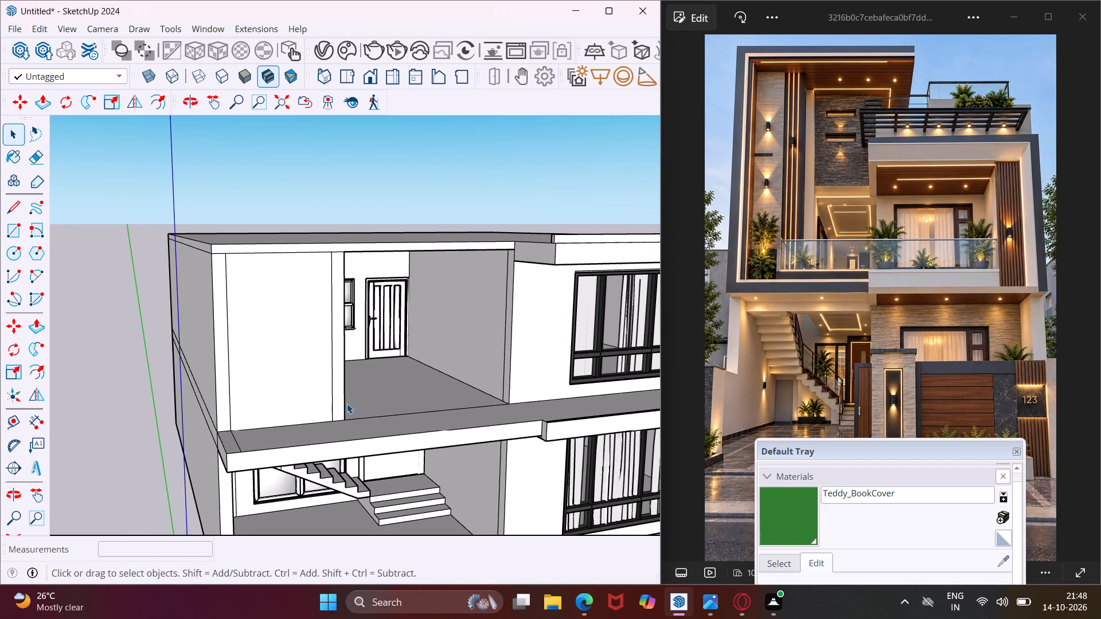
{"action": "middle_click_drag", "start_coordinate": [347, 403], "coordinate": [252, 421]}
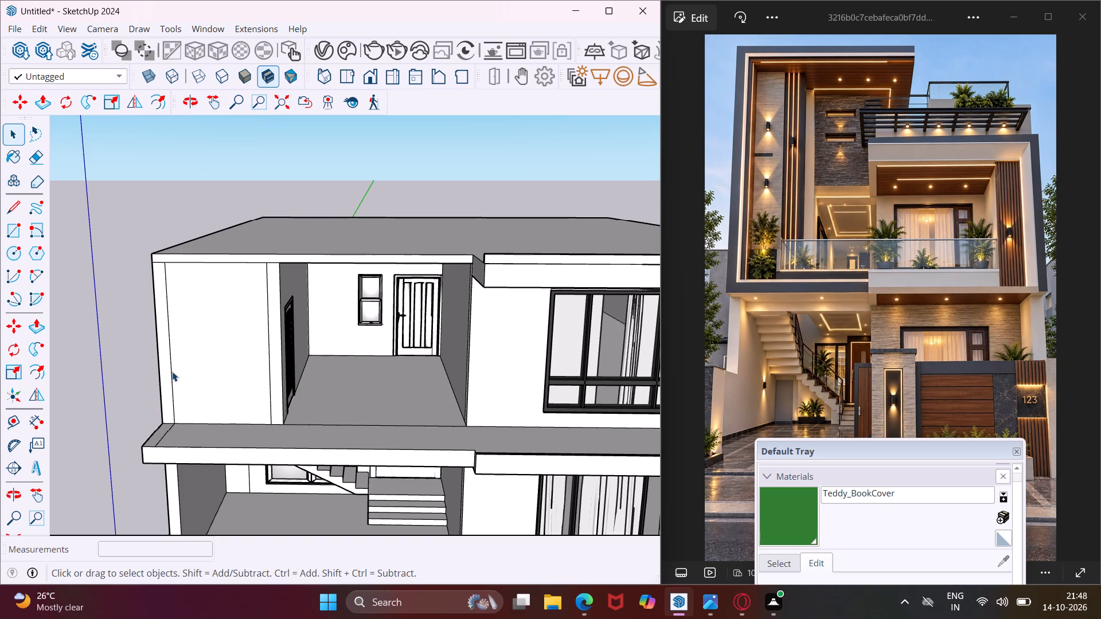
{"action": "scroll", "coordinate": [171, 370], "scroll_direction": "up", "scroll_amount": 4}
{"action": "left_click", "coordinate": [166, 386]}
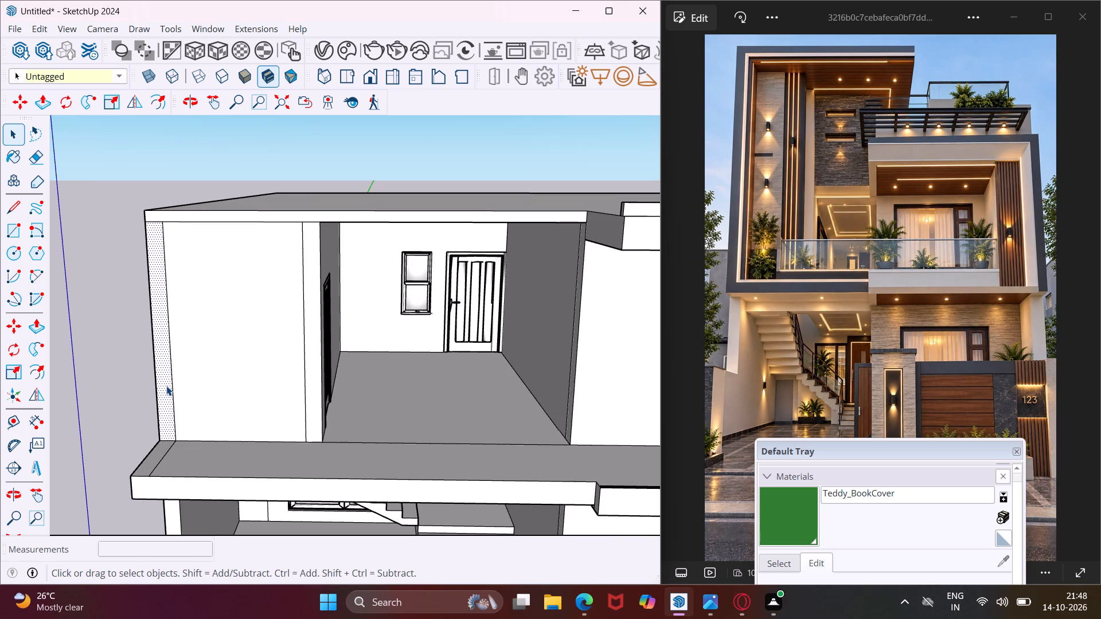
{"action": "key", "text": "p"}
{"action": "left_click", "coordinate": [166, 386]}
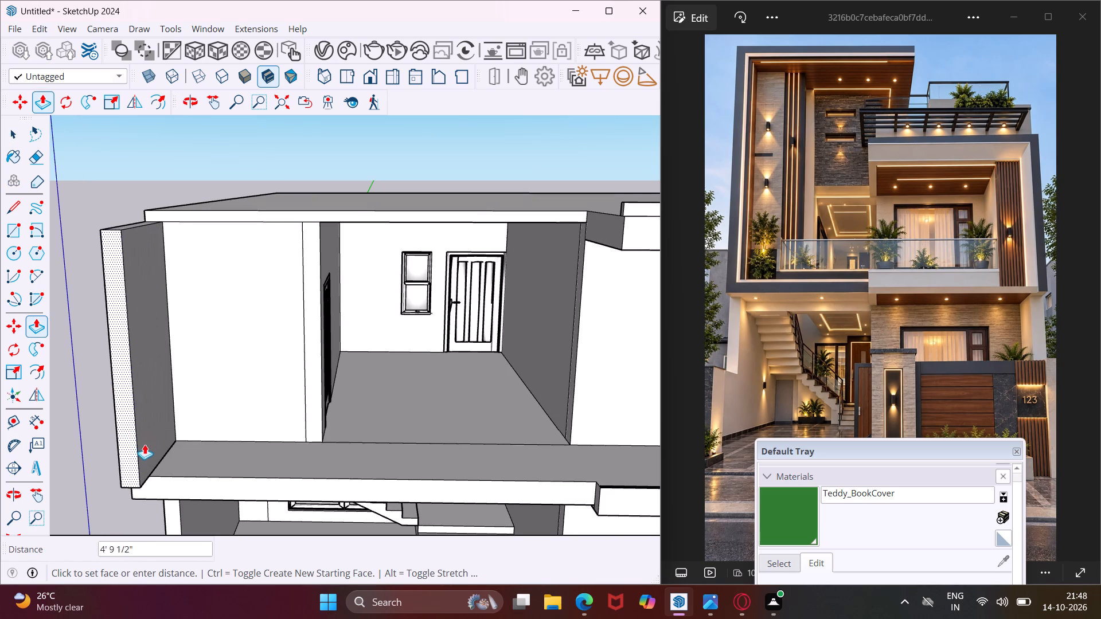
{"action": "left_click", "coordinate": [158, 481]}
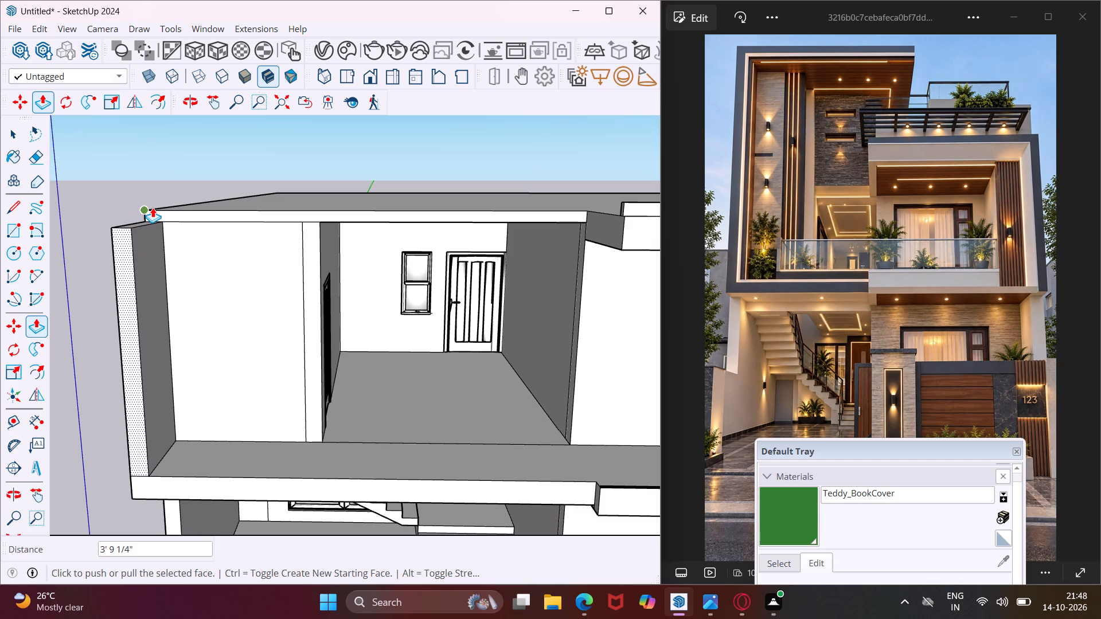
Place a guide line 9" in from the roof slab's side edge, above the outer side wall opposite the slats.
{"action": "key", "text": "Escape"}
{"action": "key", "text": "space"}
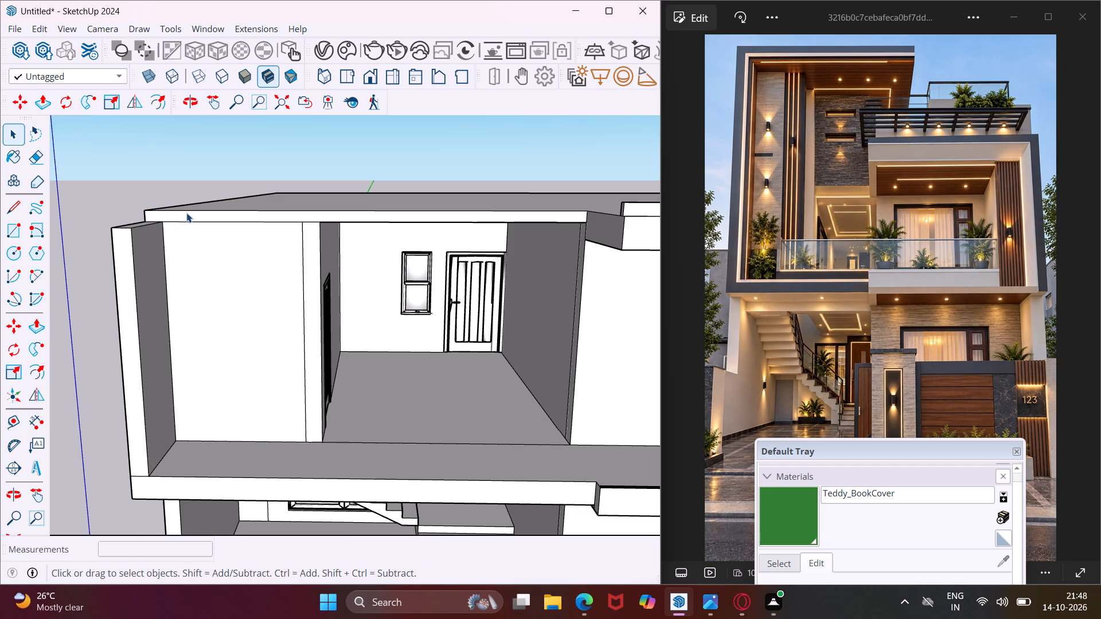
{"action": "scroll", "coordinate": [186, 213], "scroll_direction": "up", "scroll_amount": 3}
{"action": "middle_click_drag", "start_coordinate": [192, 213], "coordinate": [189, 249]}
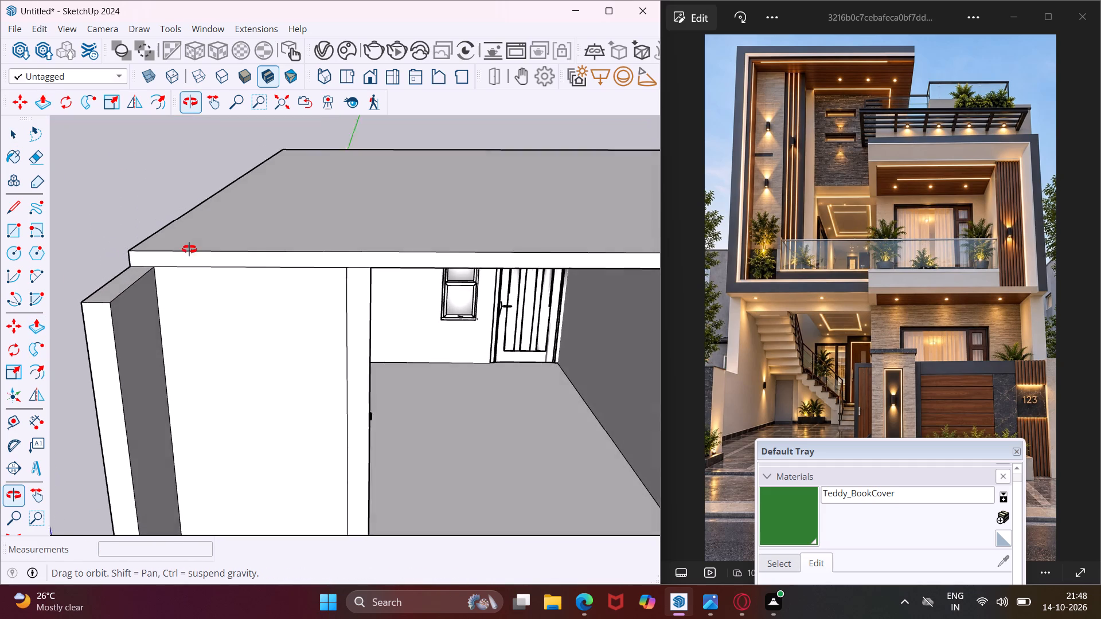
{"action": "middle_click_drag", "start_coordinate": [189, 249], "coordinate": [188, 249]}
{"action": "scroll", "coordinate": [174, 249], "scroll_direction": "down", "scroll_amount": 5}
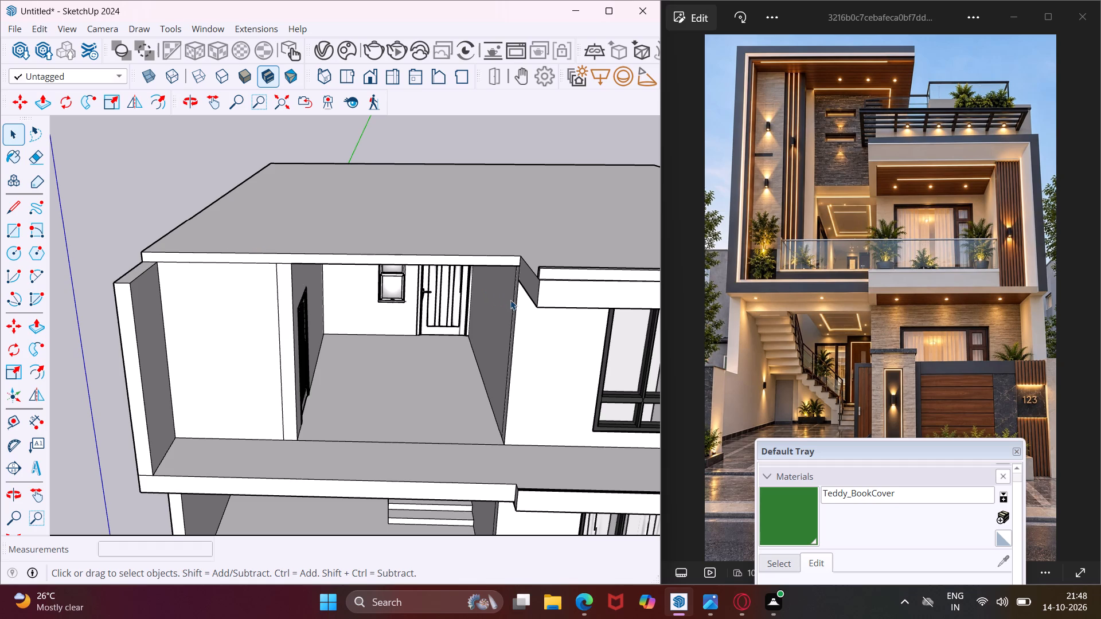
{"action": "middle_click_drag", "start_coordinate": [510, 300], "coordinate": [379, 342]}
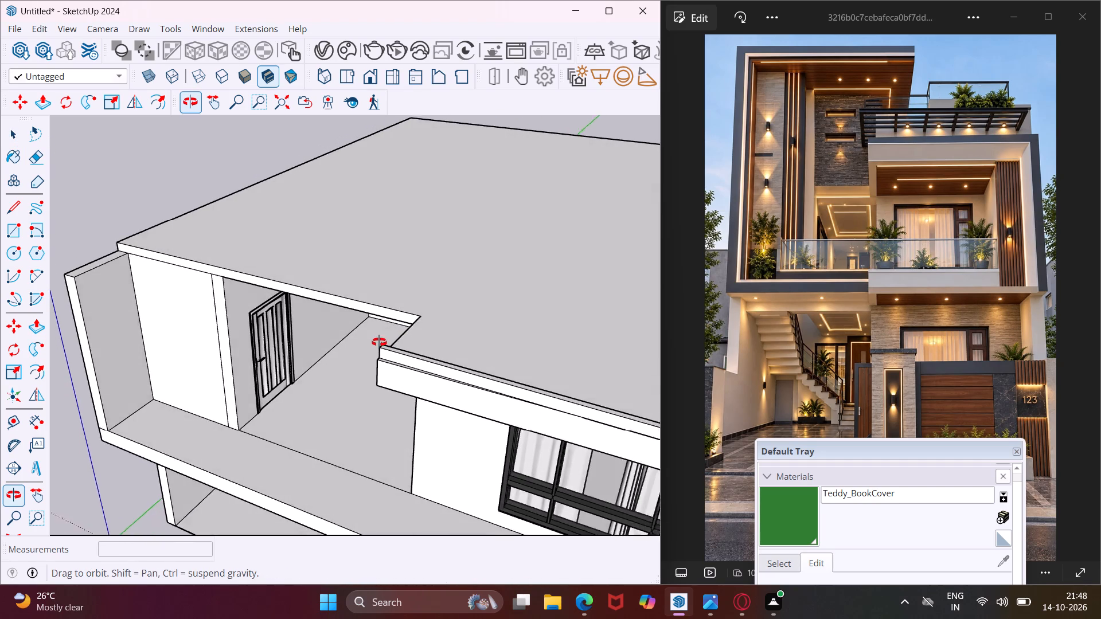
{"action": "middle_click_drag", "start_coordinate": [379, 342], "coordinate": [374, 344]}
{"action": "scroll", "coordinate": [338, 297], "scroll_direction": "down", "scroll_amount": 6}
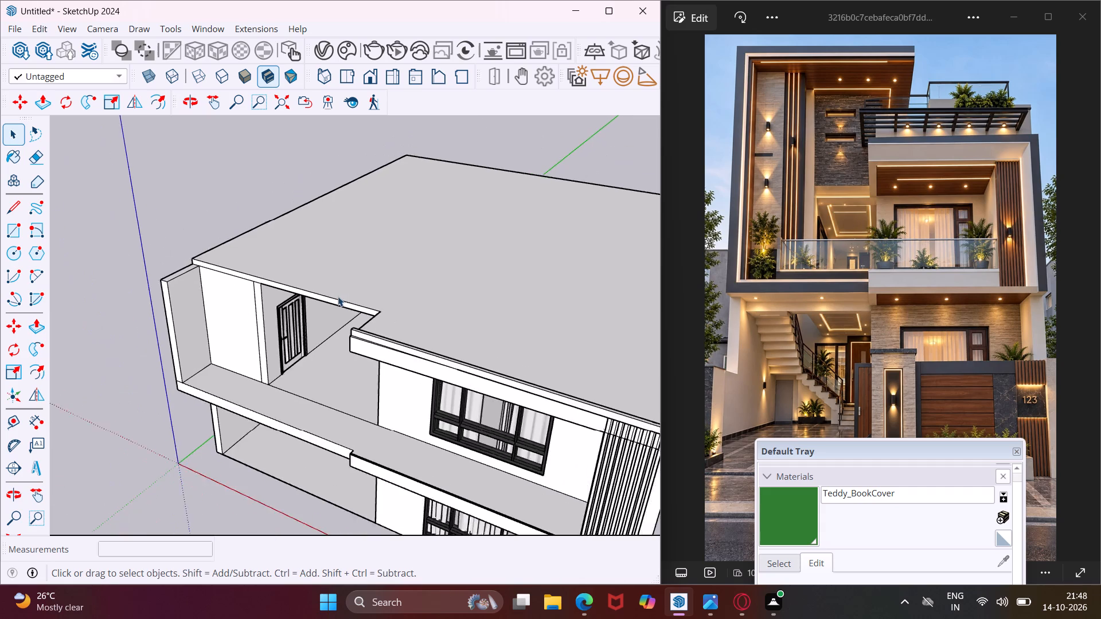
{"action": "middle_click_drag", "start_coordinate": [335, 295], "coordinate": [143, 387]}
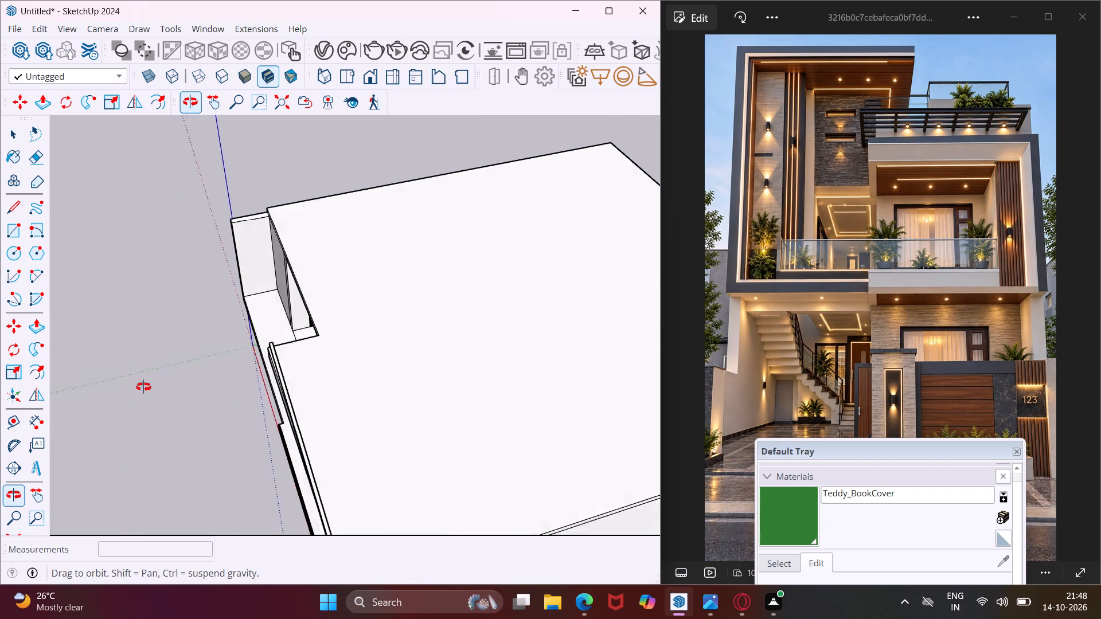
{"action": "middle_click_drag", "start_coordinate": [143, 387], "coordinate": [143, 388]}
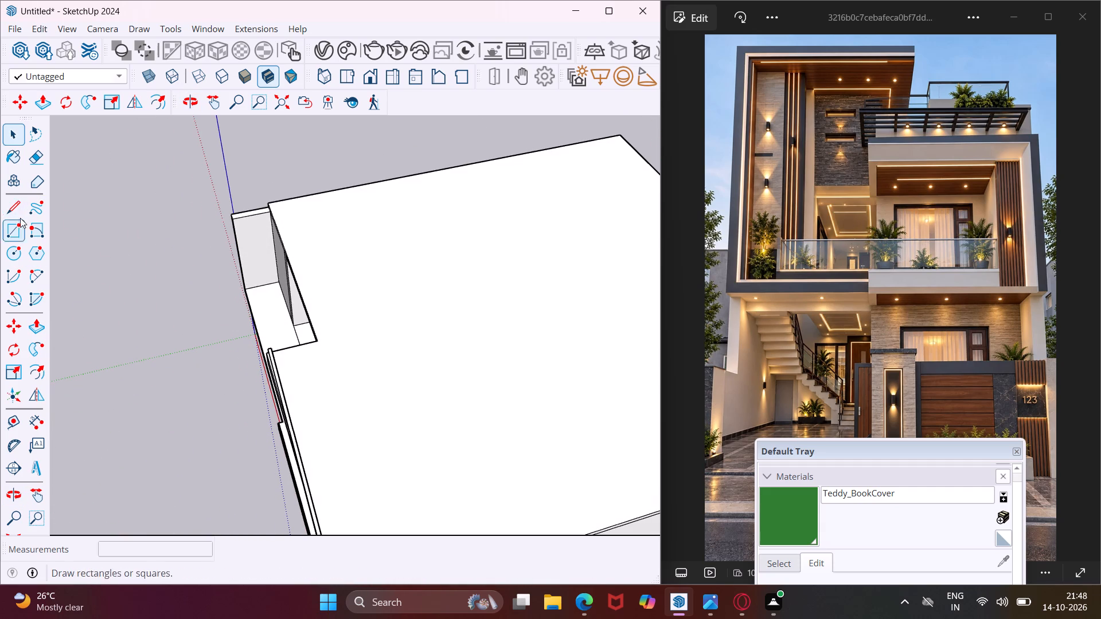
{"action": "left_click", "coordinate": [8, 420]}
{"action": "scroll", "coordinate": [367, 185], "scroll_direction": "up", "scroll_amount": 4}
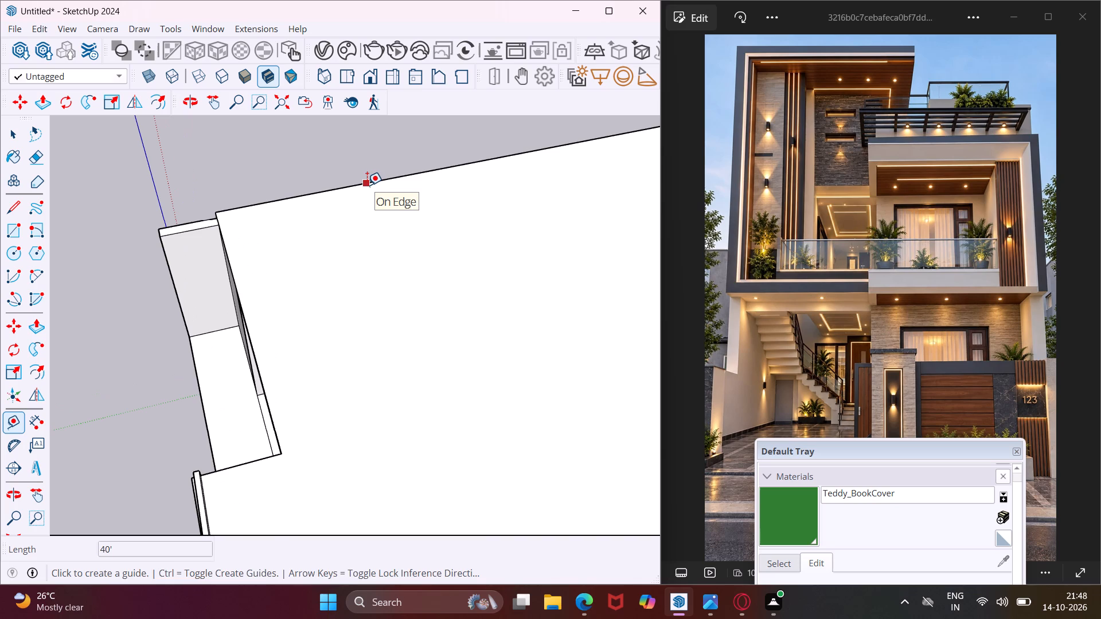
{"action": "left_click", "coordinate": [367, 185]}
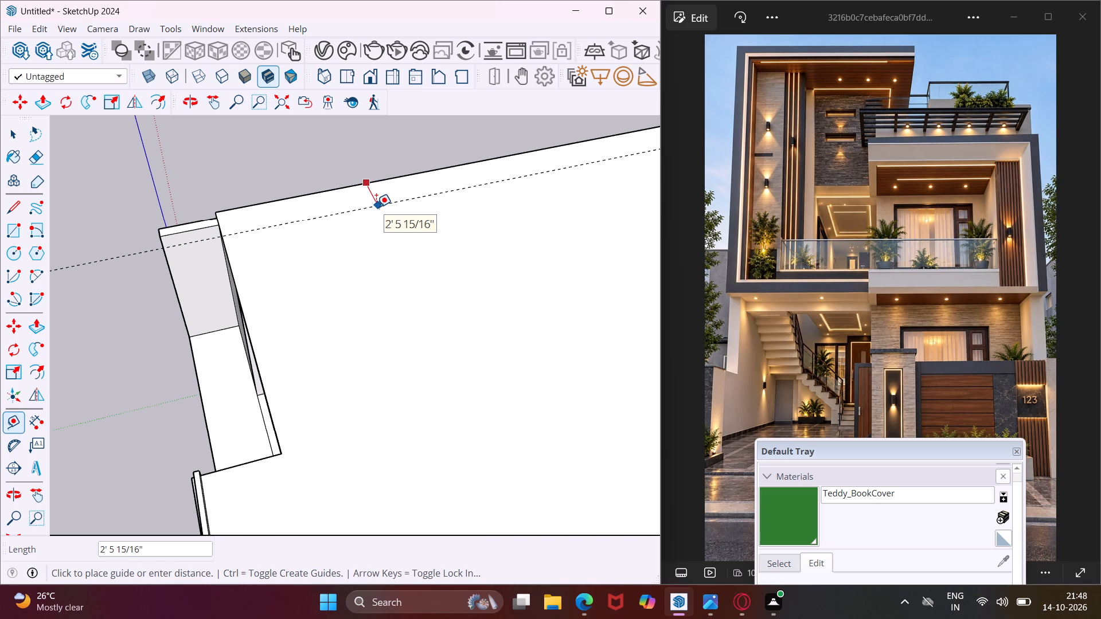
{"action": "type", "text": "9\""}
{"action": "key", "text": "Return"}
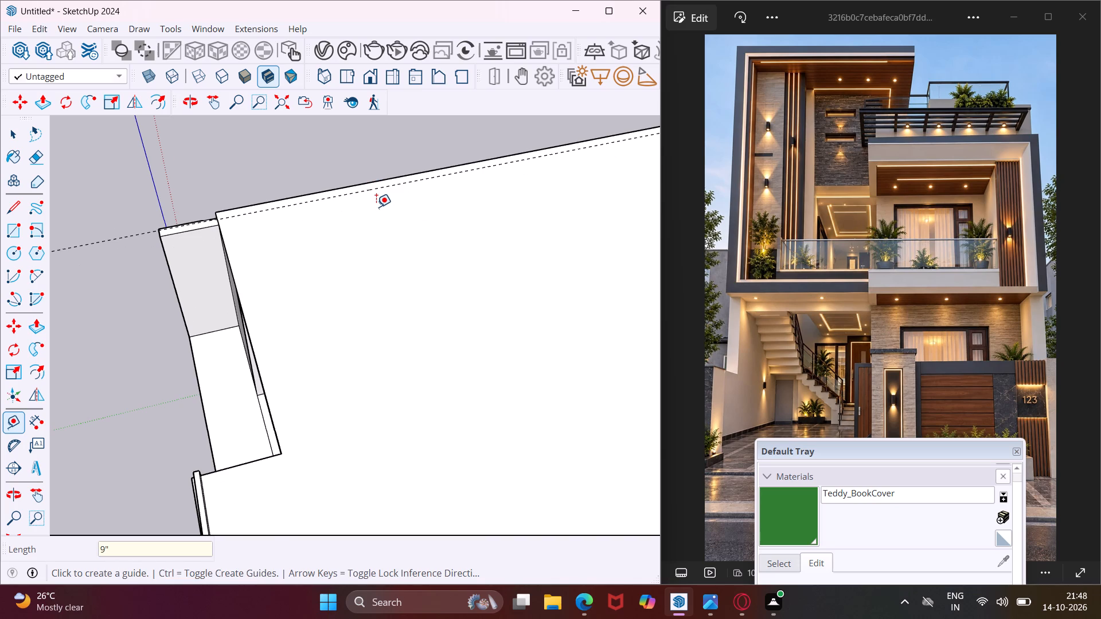
{"action": "key", "text": "Escape"}
{"action": "key", "text": "space"}
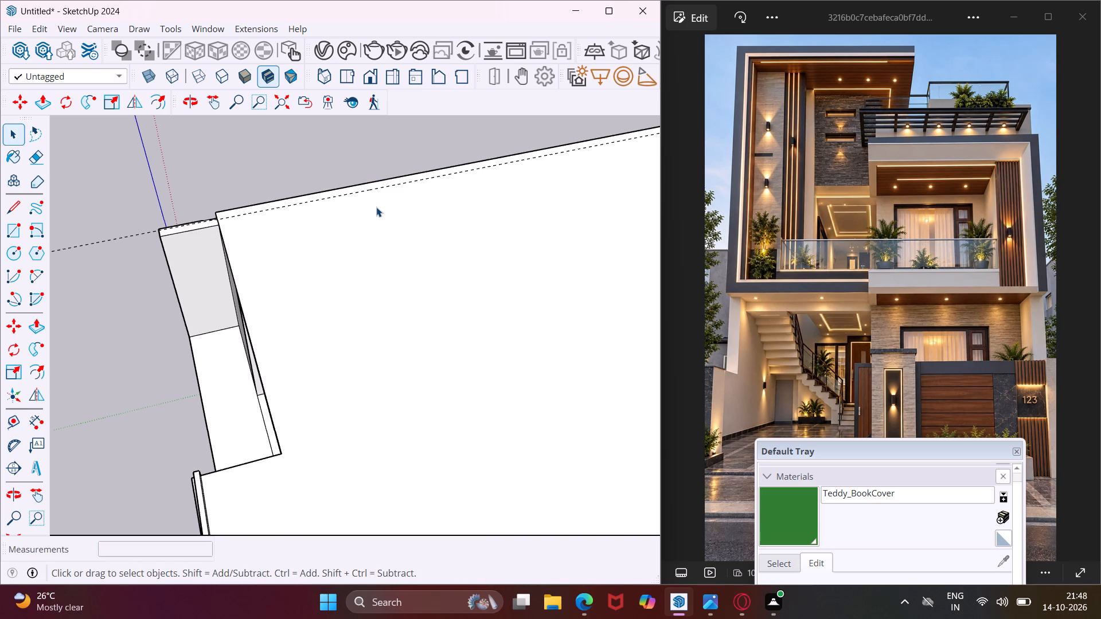
Draw a 9" by 40' rectangle on the roof between the guide and the side edge, from back corner to front corner.
{"action": "middle_click_drag", "start_coordinate": [374, 207], "coordinate": [420, 236]}
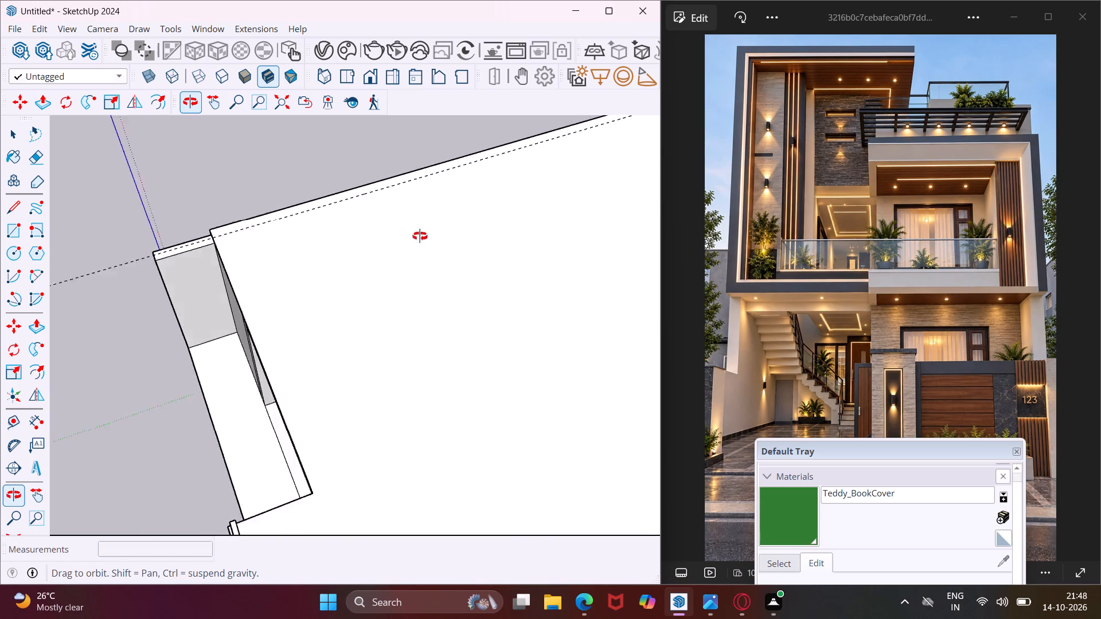
{"action": "middle_click_drag", "start_coordinate": [420, 236], "coordinate": [468, 244]}
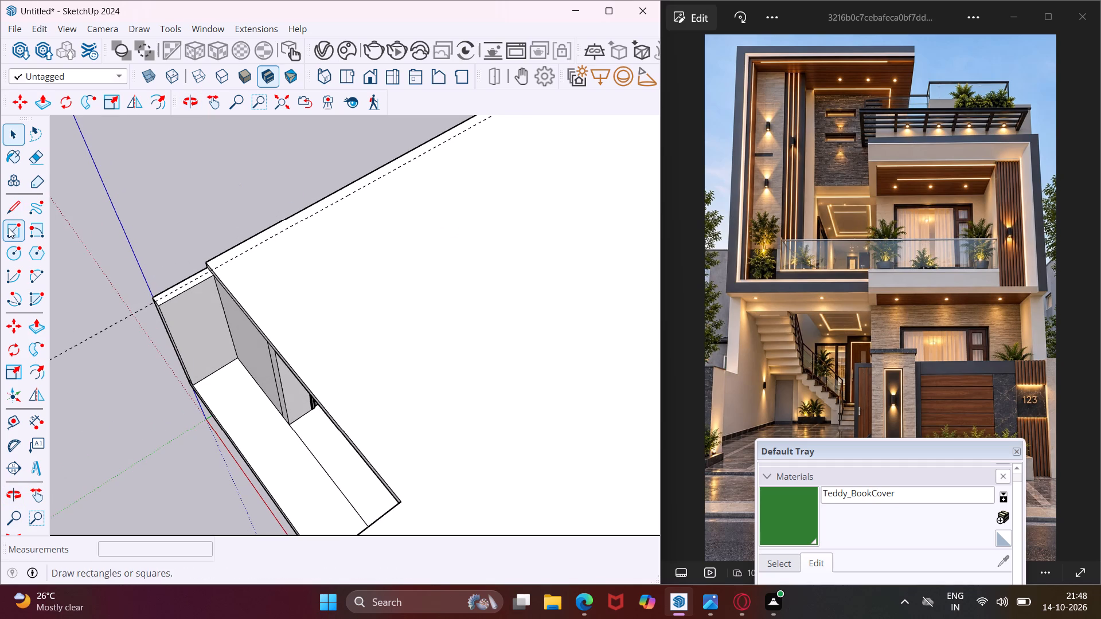
{"action": "left_click", "coordinate": [9, 229]}
{"action": "middle_click_drag", "start_coordinate": [224, 205], "coordinate": [534, 232]}
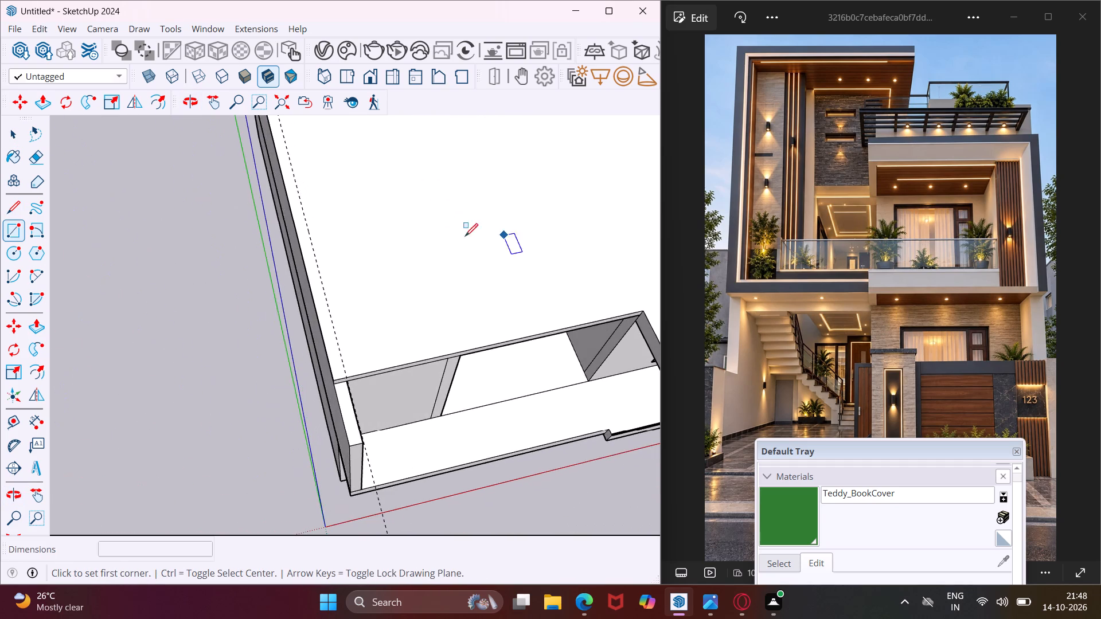
{"action": "scroll", "coordinate": [447, 236], "scroll_direction": "down", "scroll_amount": 8}
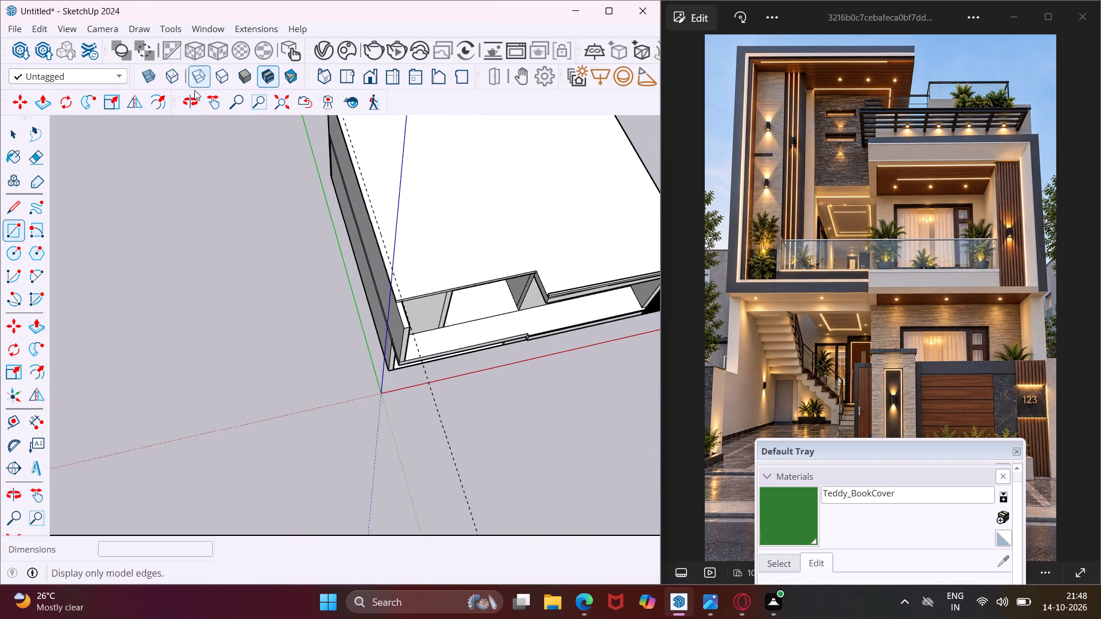
{"action": "left_click", "coordinate": [216, 99]}
{"action": "left_click_drag", "start_coordinate": [263, 188], "coordinate": [228, 339]}
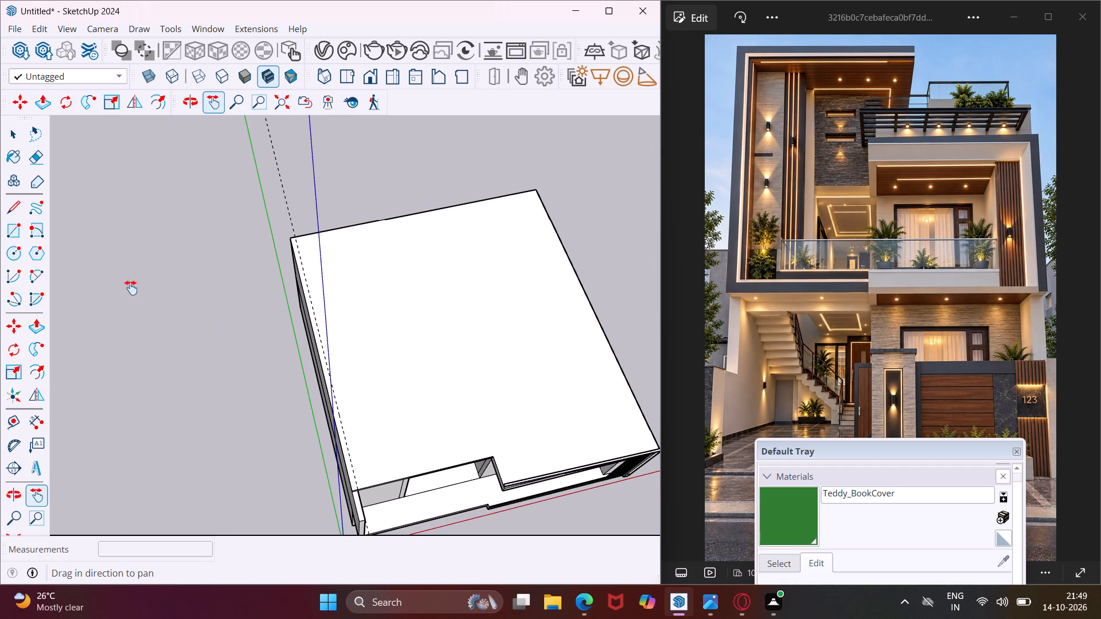
{"action": "left_click", "coordinate": [21, 236]}
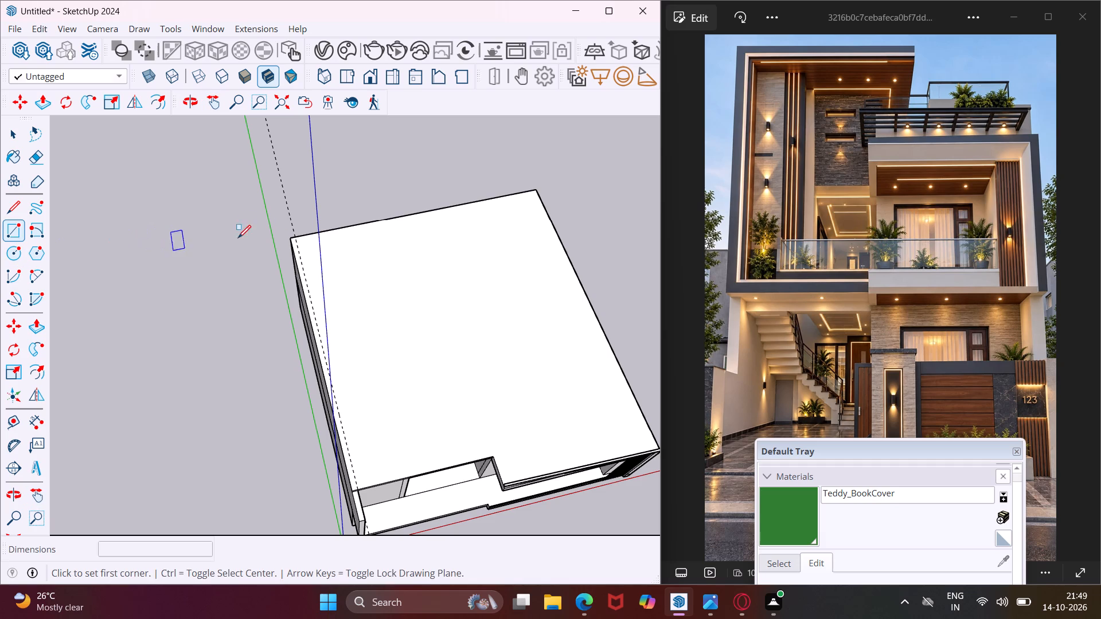
{"action": "scroll", "coordinate": [296, 238], "scroll_direction": "up", "scroll_amount": 11}
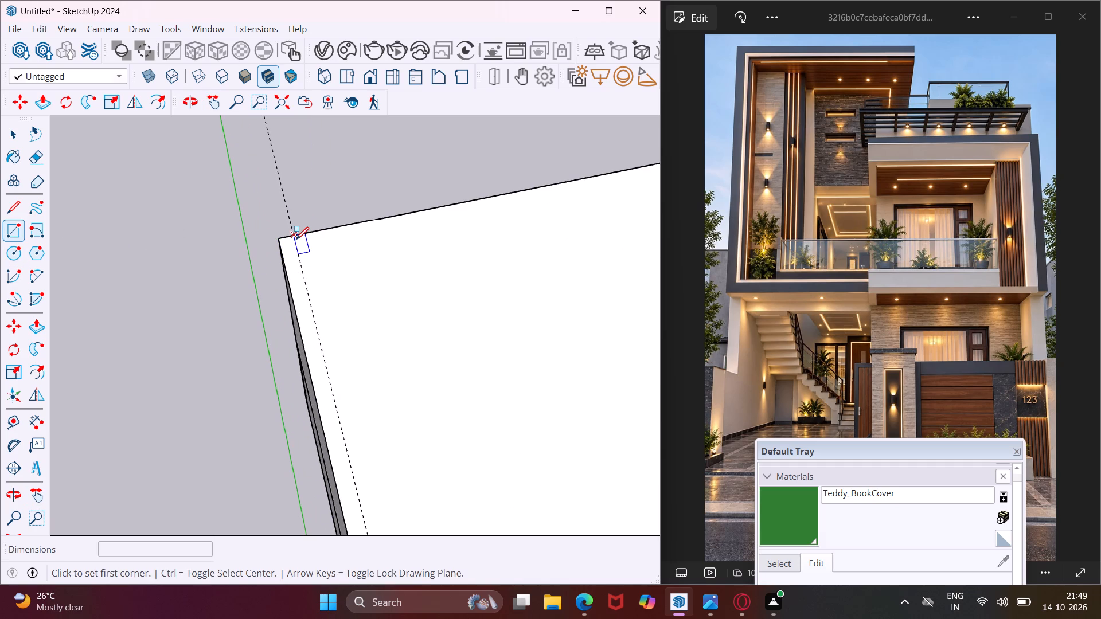
{"action": "left_click", "coordinate": [294, 234]}
{"action": "scroll", "coordinate": [294, 293], "scroll_direction": "down", "scroll_amount": 4}
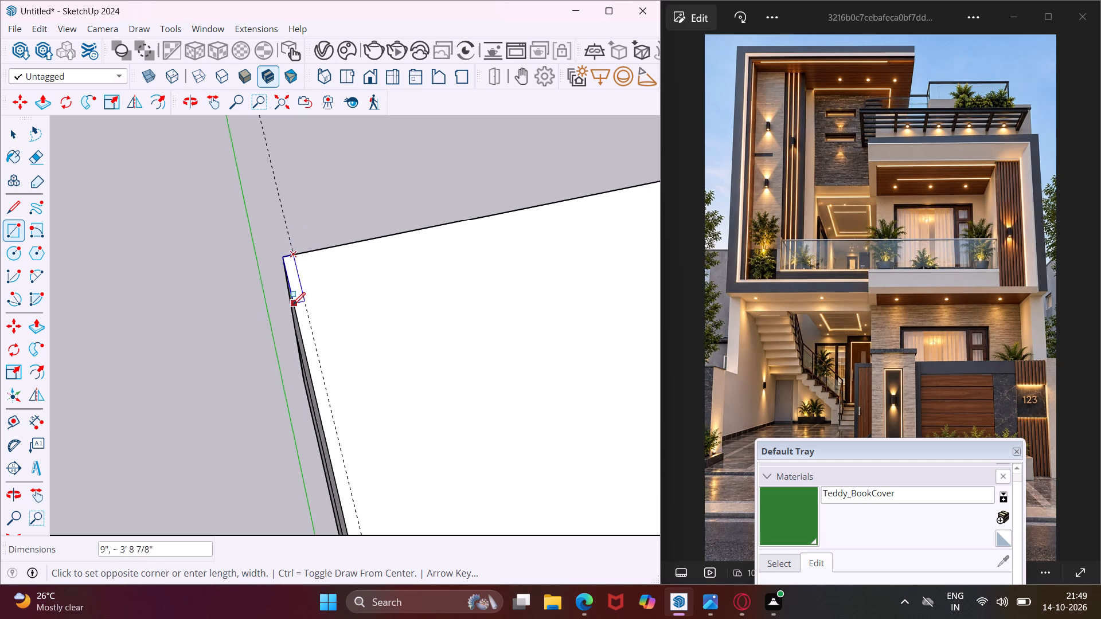
{"action": "scroll", "coordinate": [292, 305], "scroll_direction": "down", "scroll_amount": 16}
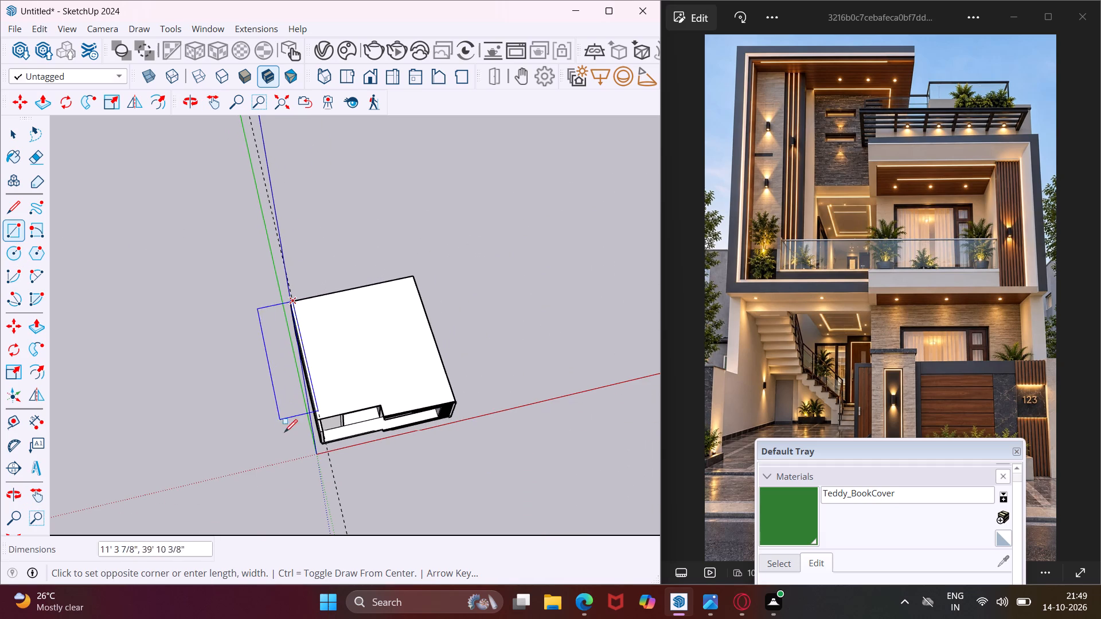
{"action": "scroll", "coordinate": [317, 426], "scroll_direction": "up", "scroll_amount": 14}
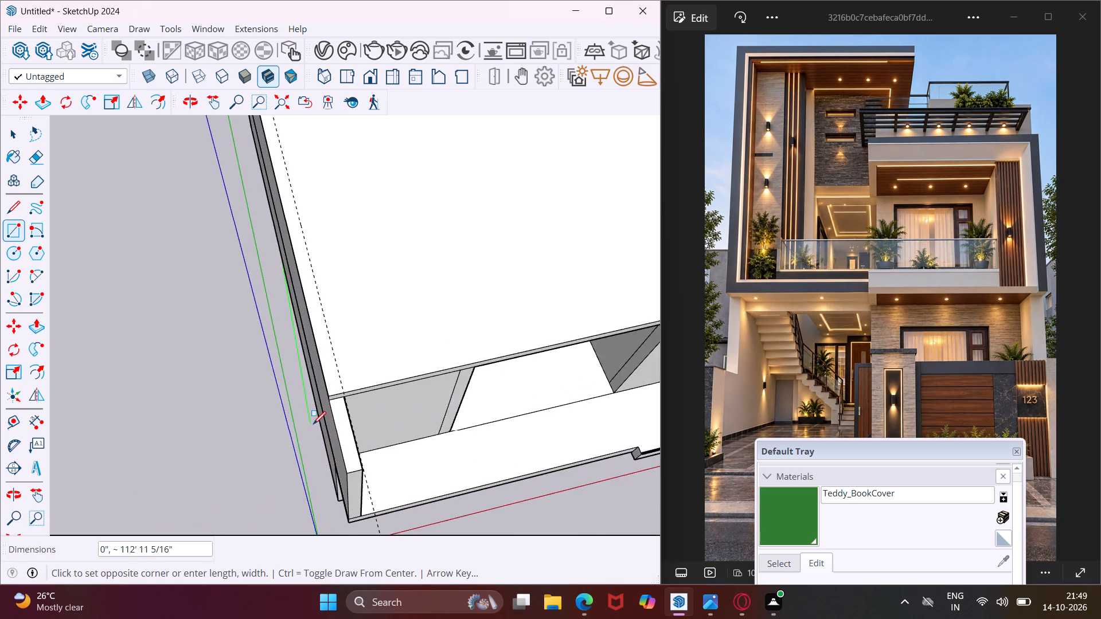
{"action": "scroll", "coordinate": [313, 424], "scroll_direction": "up", "scroll_amount": 5}
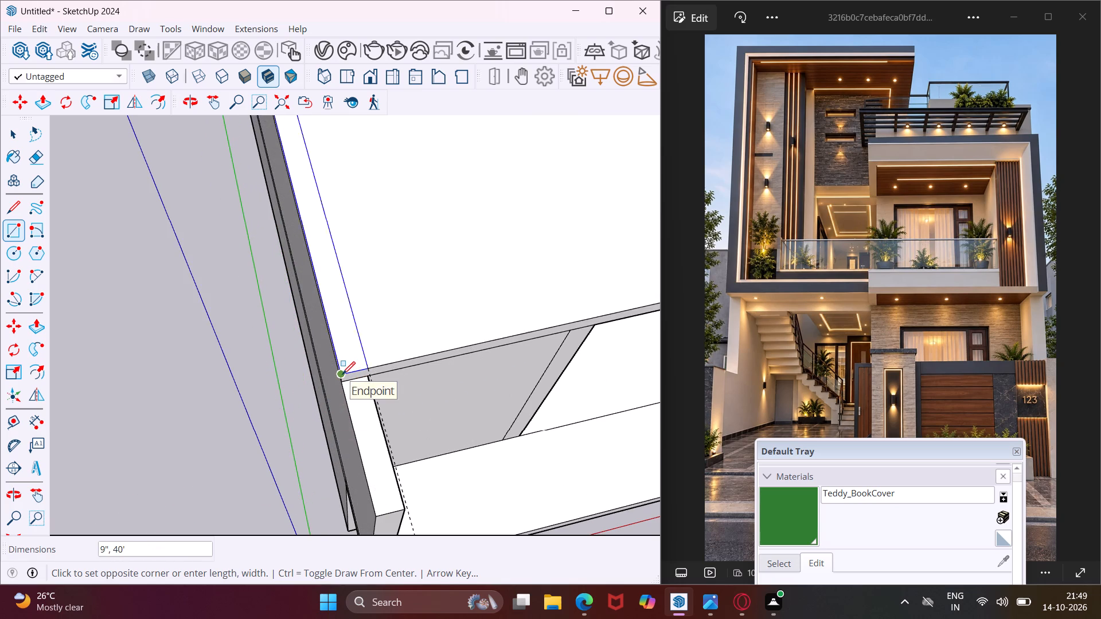
{"action": "left_click", "coordinate": [342, 374]}
{"action": "key", "text": "Escape"}
{"action": "key", "text": "space"}
Push/Pull the narrow strip along the roof's side edge up 8' to form a side wall.
{"action": "left_click", "coordinate": [343, 362]}
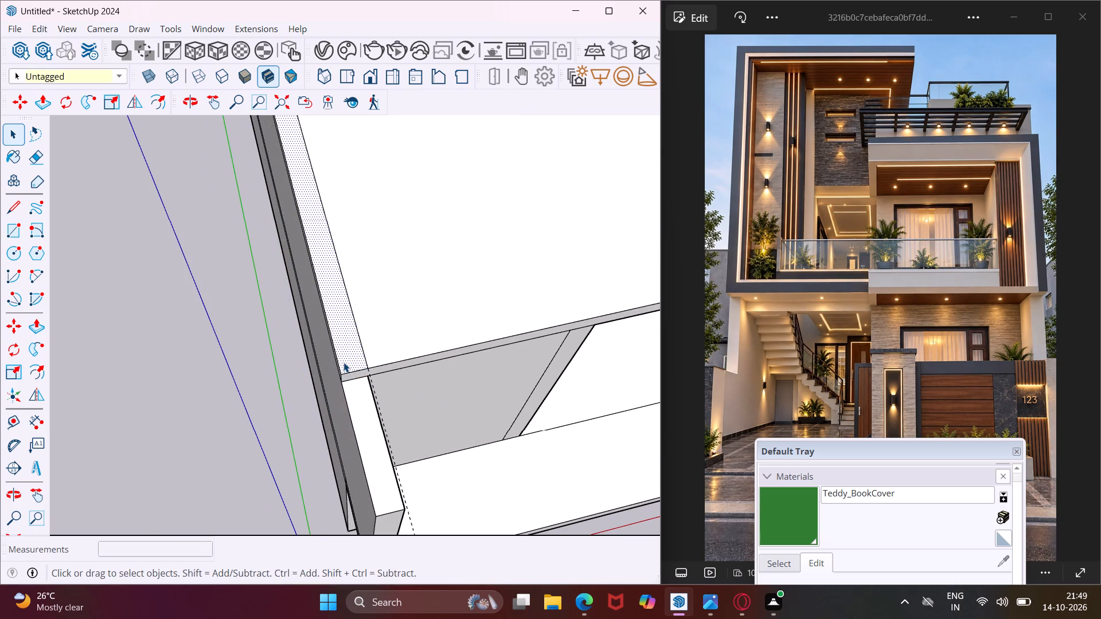
{"action": "key", "text": "p"}
{"action": "left_click", "coordinate": [343, 362]}
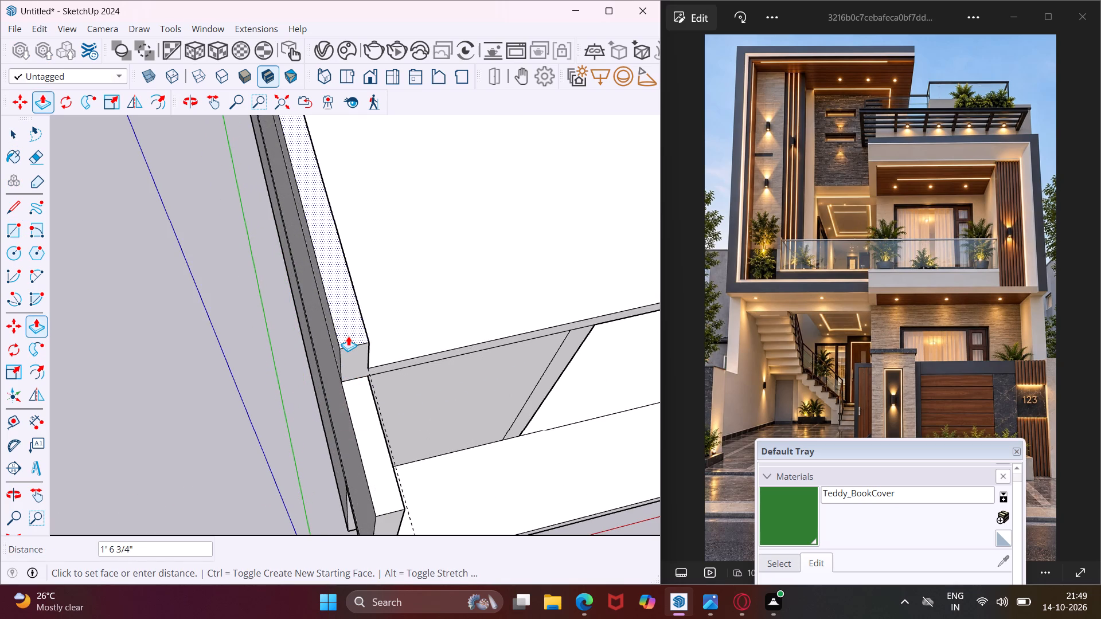
{"action": "scroll", "coordinate": [348, 336], "scroll_direction": "down", "scroll_amount": 7}
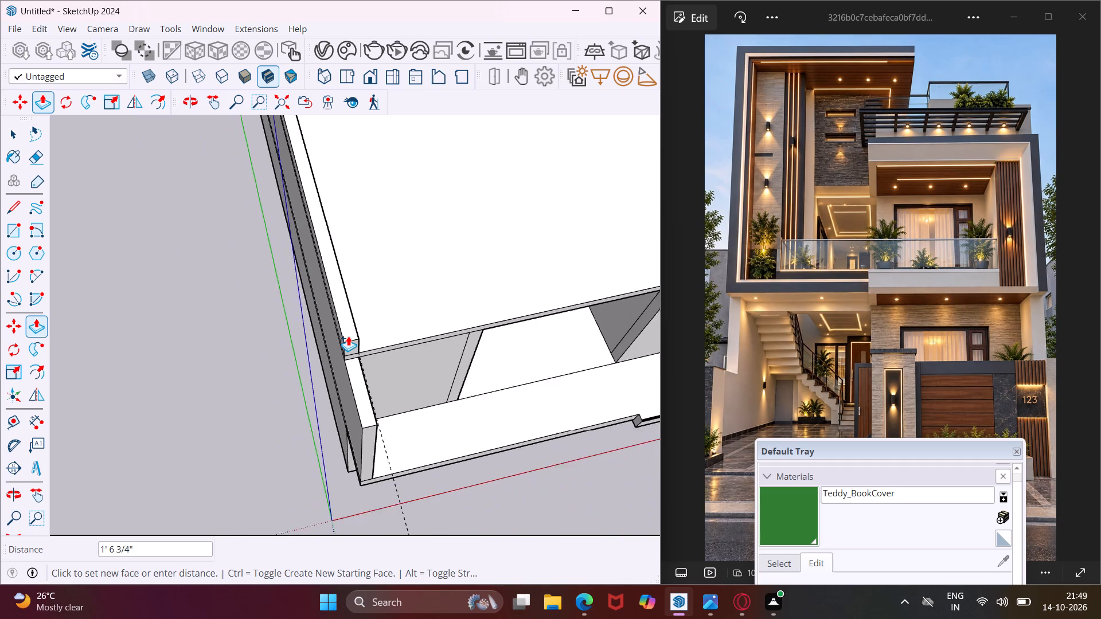
{"action": "scroll", "coordinate": [348, 336], "scroll_direction": "down", "scroll_amount": 1}
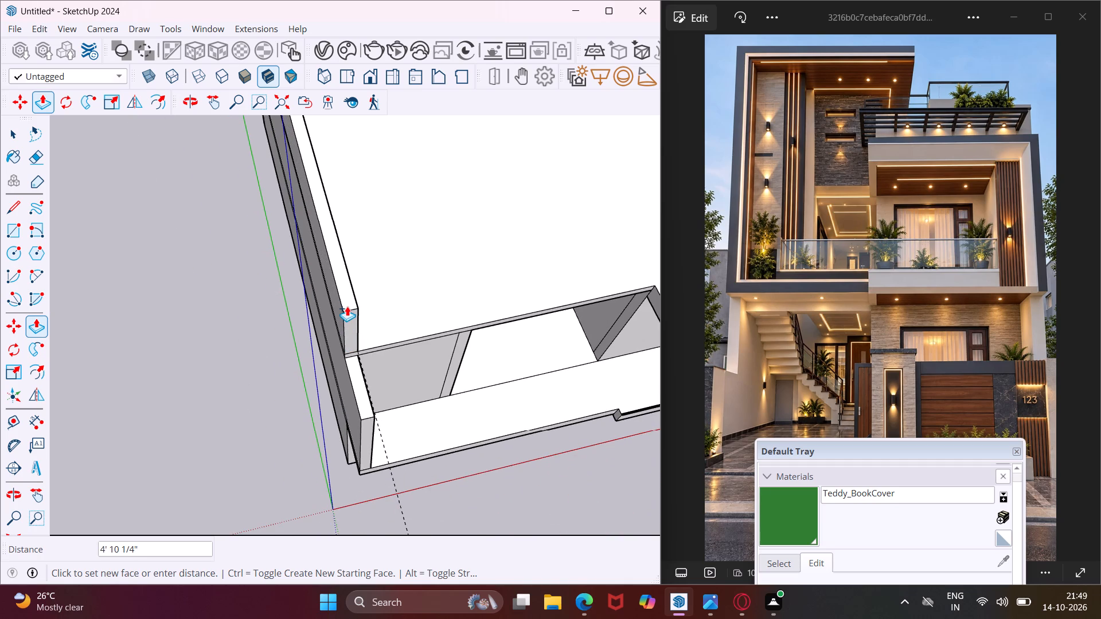
{"action": "type", "text": "8'"}
{"action": "key", "text": "Return"}
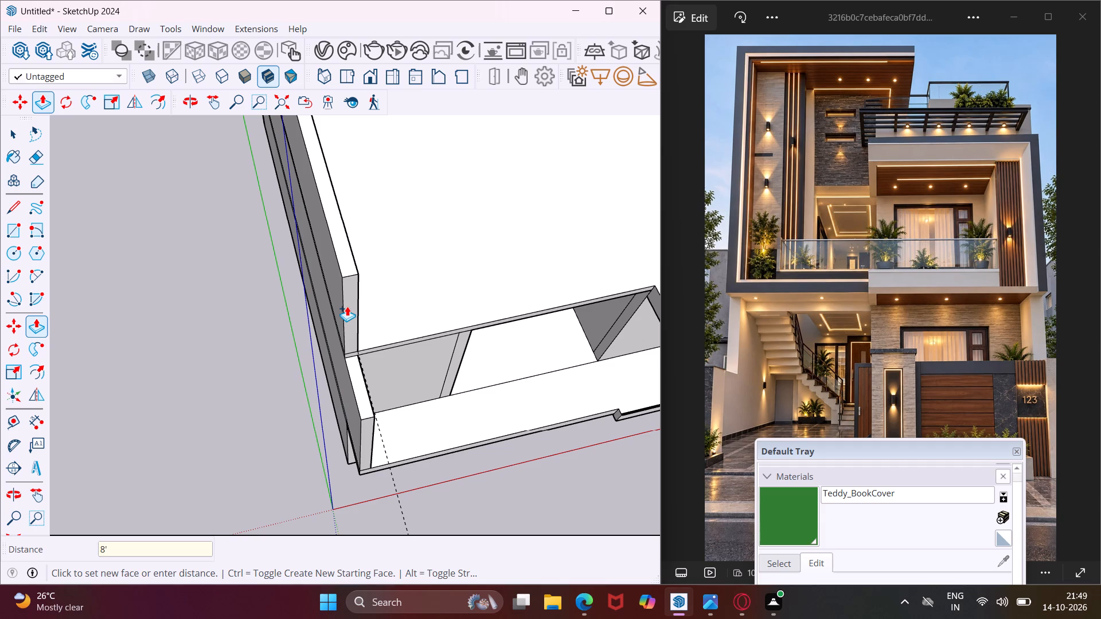
{"action": "key", "text": "Escape"}
{"action": "key", "text": "space"}
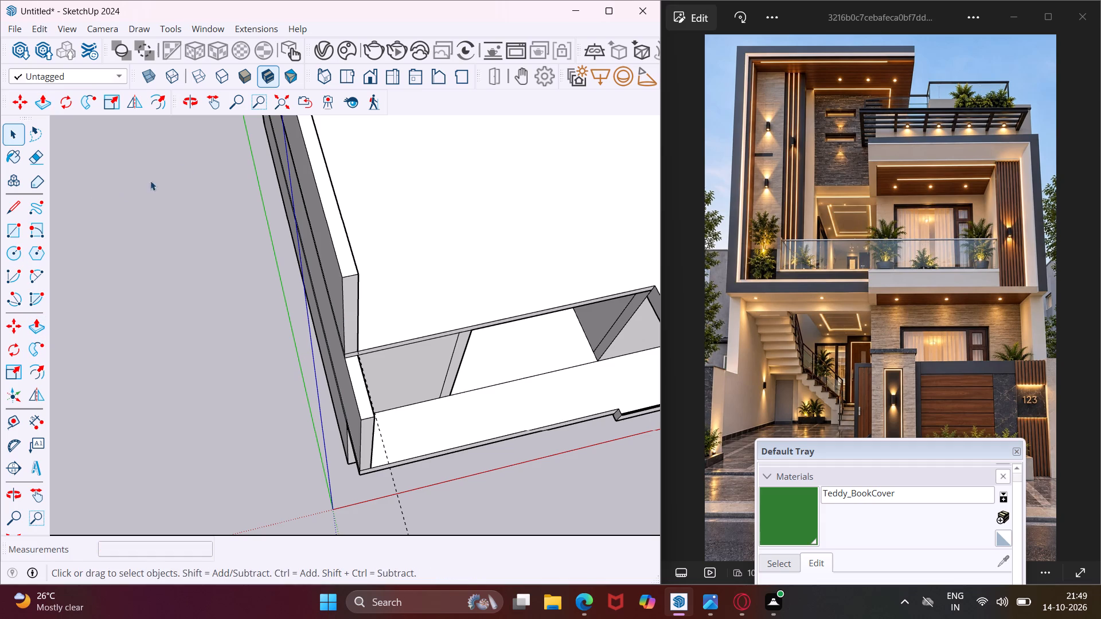
Push/Pull the top face of the side wall's front extension up 8' 6", level with the top of the roof side wall.
{"action": "left_click", "coordinate": [215, 104]}
{"action": "left_click_drag", "start_coordinate": [234, 274], "coordinate": [213, 397]}
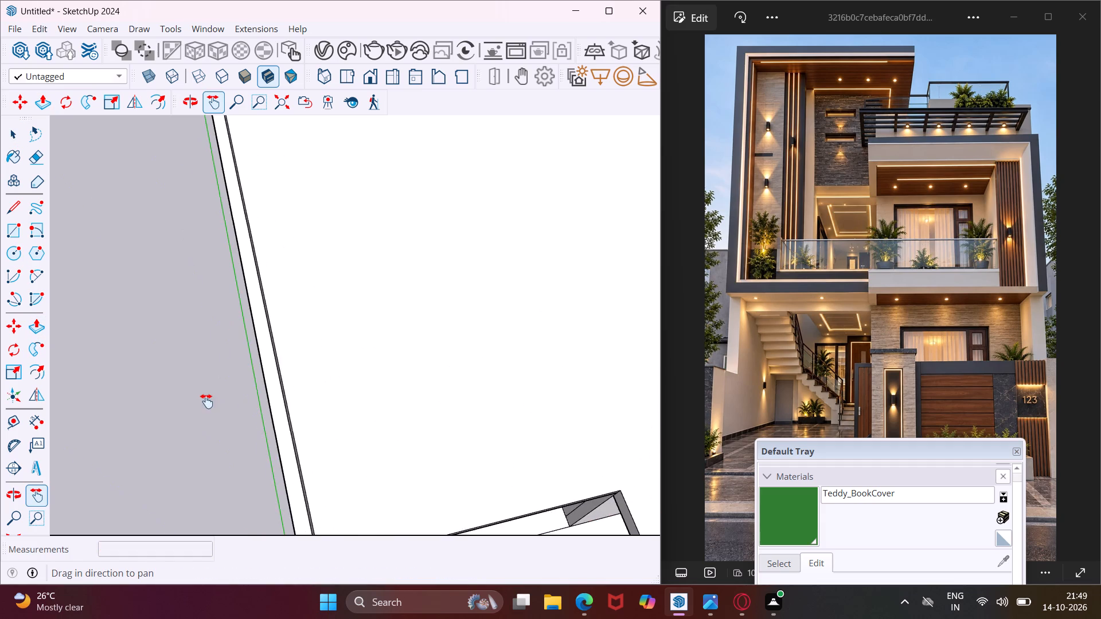
{"action": "middle_click_drag", "start_coordinate": [206, 401], "coordinate": [206, 210]}
{"action": "left_click_drag", "start_coordinate": [236, 308], "coordinate": [209, 347]}
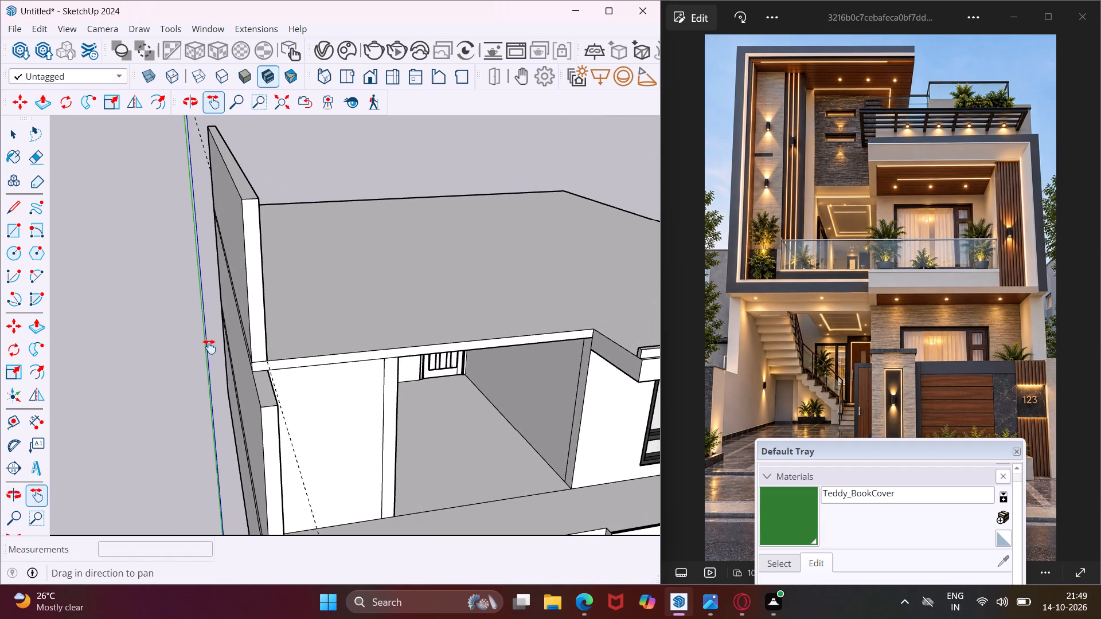
{"action": "key", "text": "Escape"}
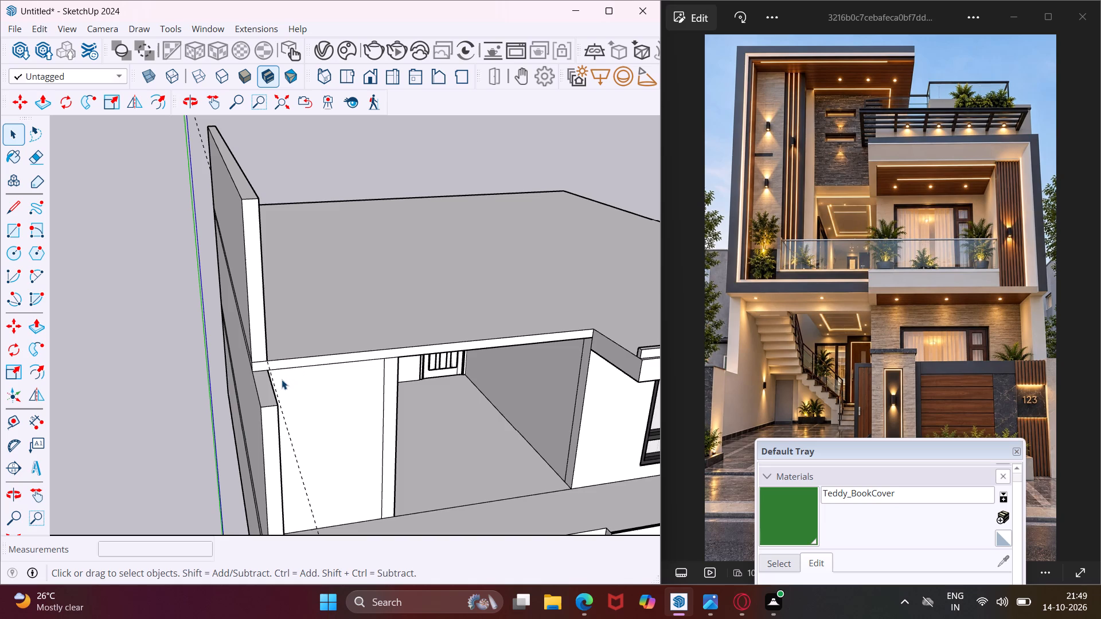
{"action": "key", "text": "Escape"}
{"action": "scroll", "coordinate": [261, 389], "scroll_direction": "up", "scroll_amount": 4}
{"action": "left_click", "coordinate": [261, 389]}
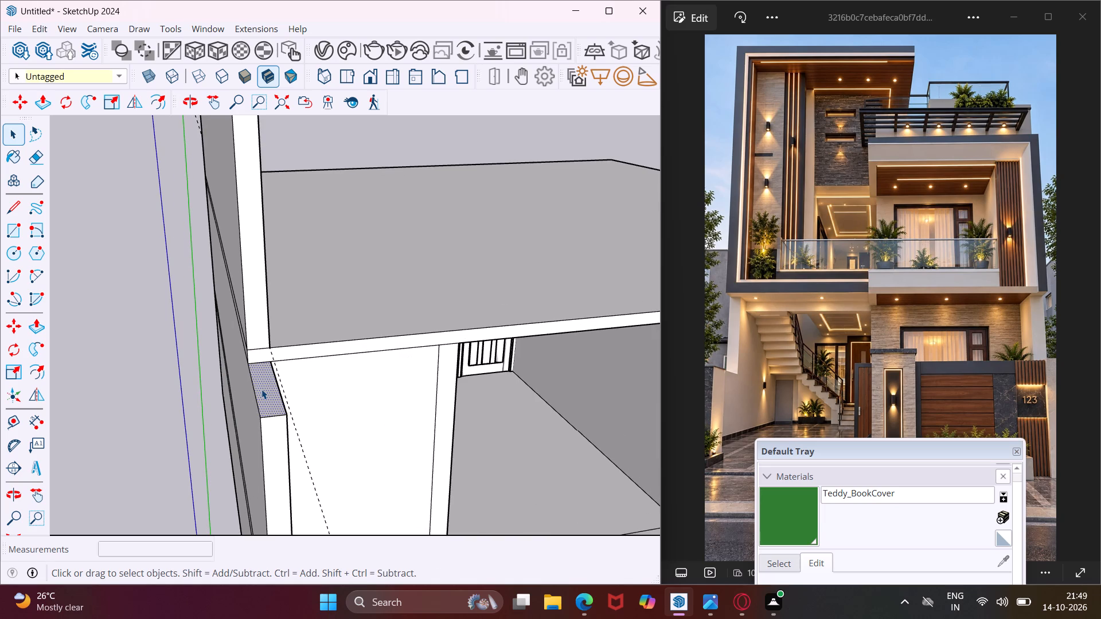
{"action": "key", "text": "p"}
{"action": "left_click", "coordinate": [261, 389]}
{"action": "scroll", "coordinate": [264, 321], "scroll_direction": "down", "scroll_amount": 5}
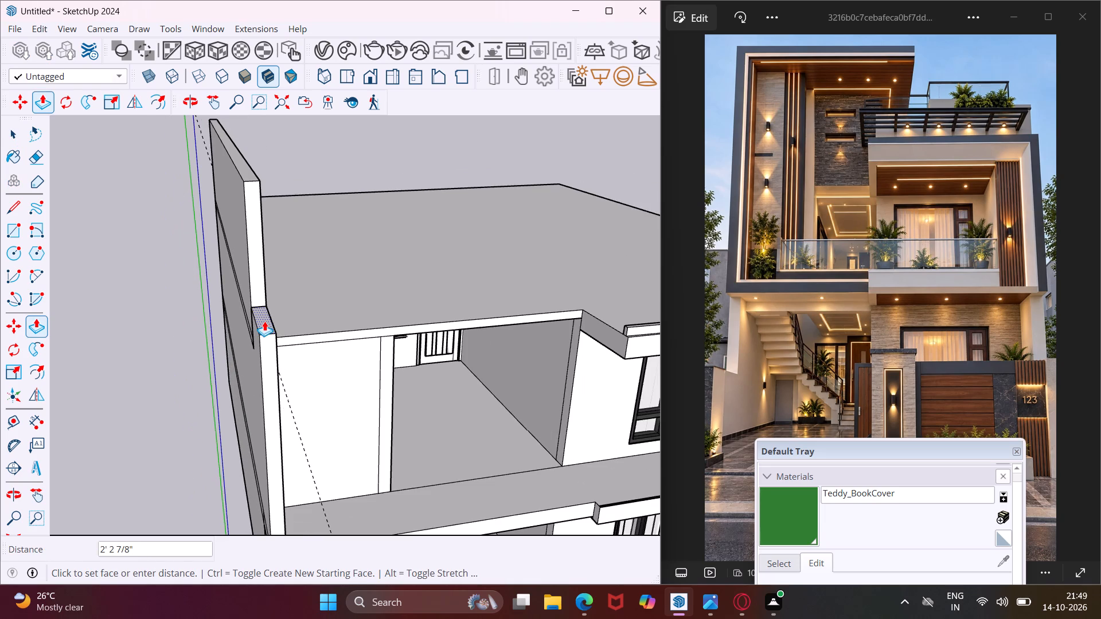
{"action": "middle_click_drag", "start_coordinate": [264, 321], "coordinate": [398, 334]}
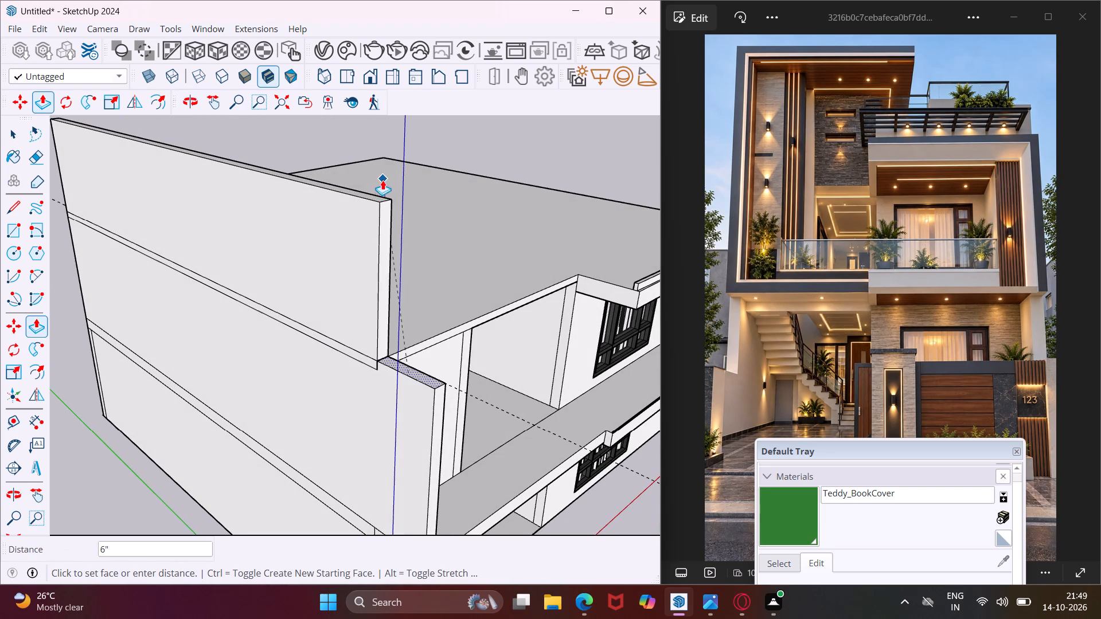
{"action": "left_click", "coordinate": [376, 201]}
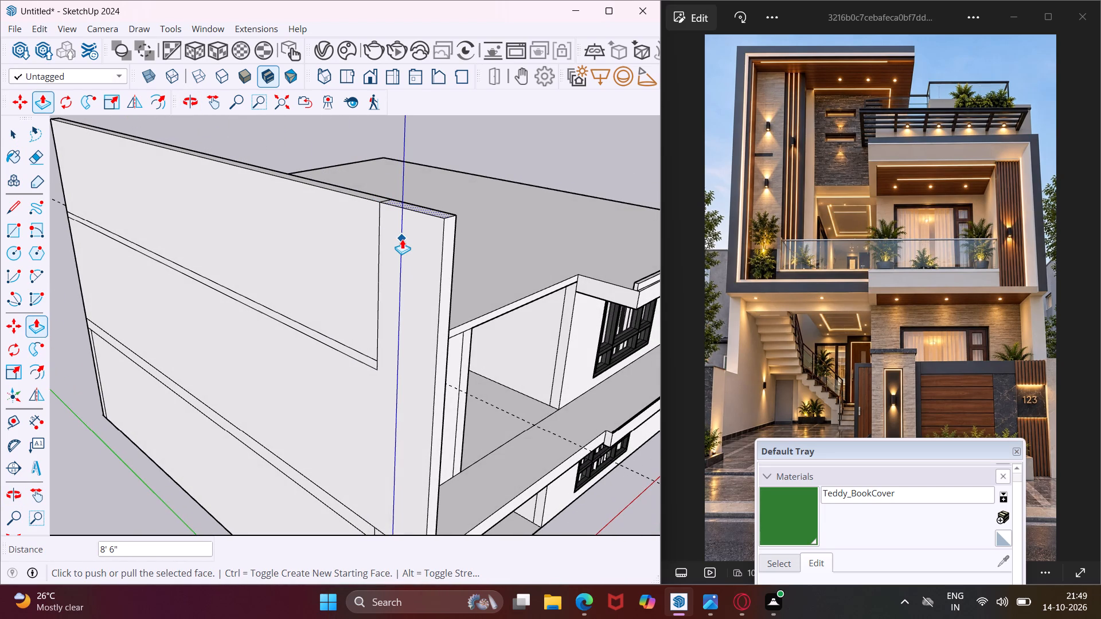
{"action": "key", "text": "Escape"}
{"action": "key", "text": "space"}
Place a guide line on the roof slab 9" in from its front edge, starting at the tall side wall.
{"action": "middle_click_drag", "start_coordinate": [452, 285], "coordinate": [140, 289]}
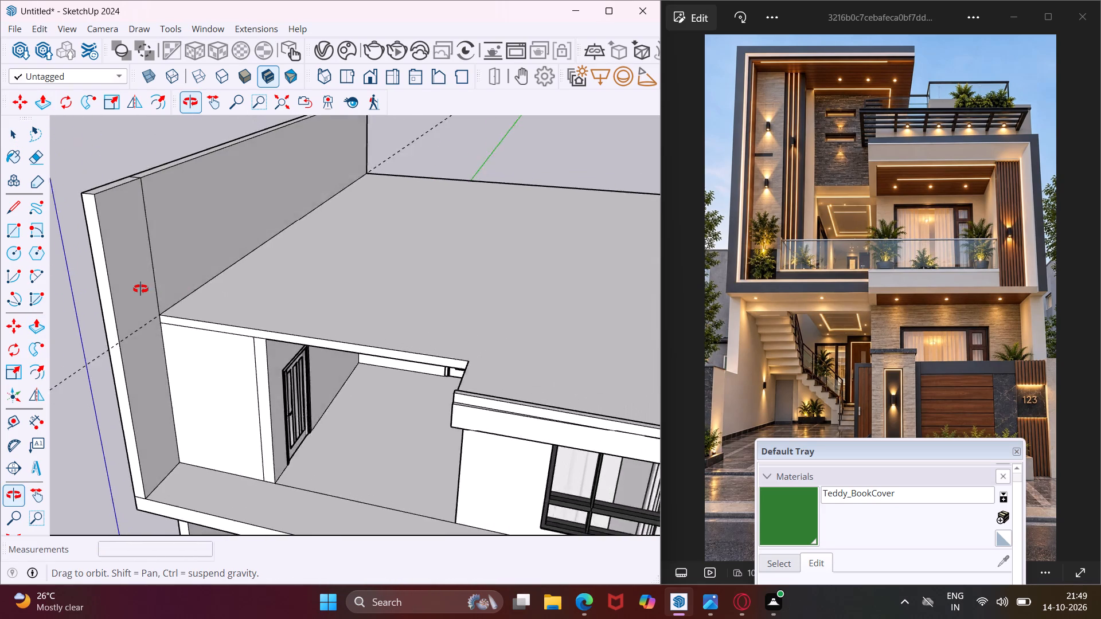
{"action": "middle_click_drag", "start_coordinate": [140, 289], "coordinate": [217, 247]}
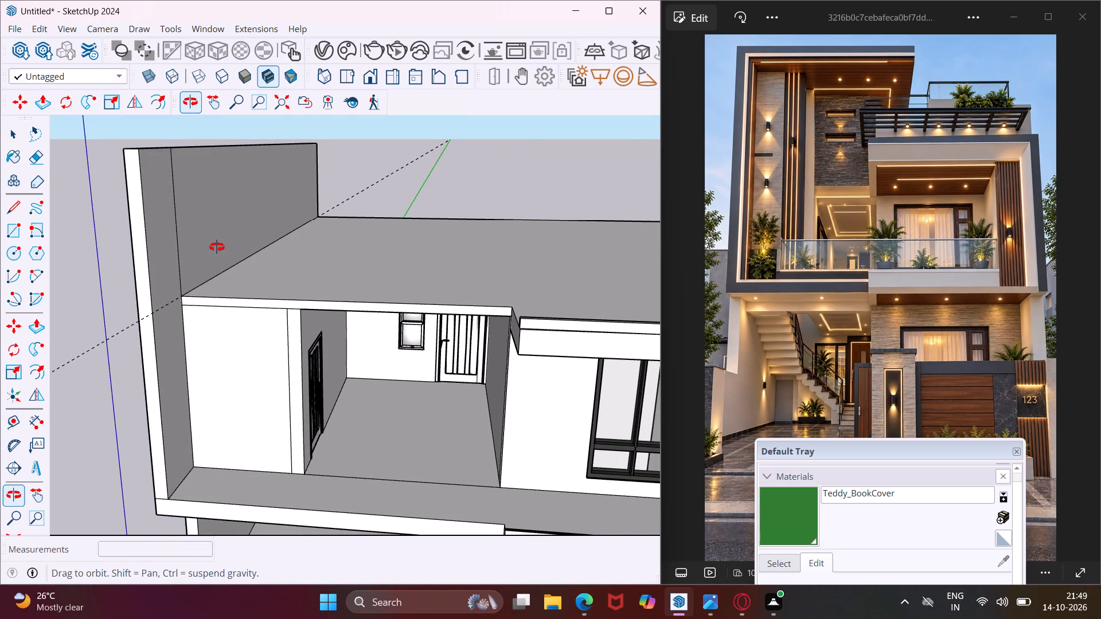
{"action": "middle_click_drag", "start_coordinate": [217, 247], "coordinate": [228, 249]}
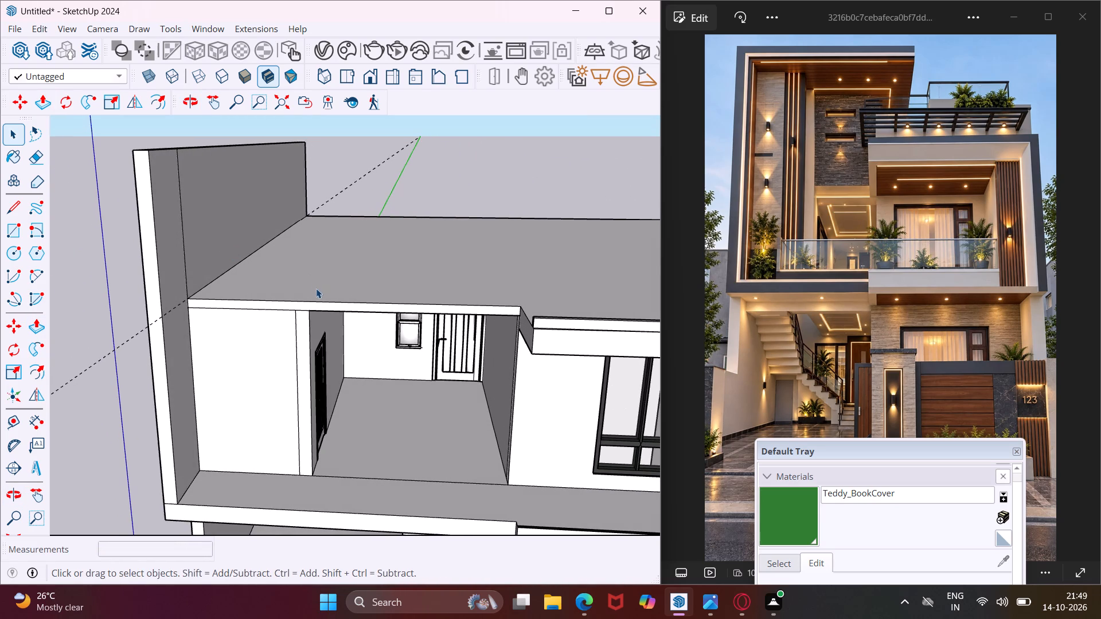
{"action": "middle_click_drag", "start_coordinate": [316, 288], "coordinate": [168, 330]}
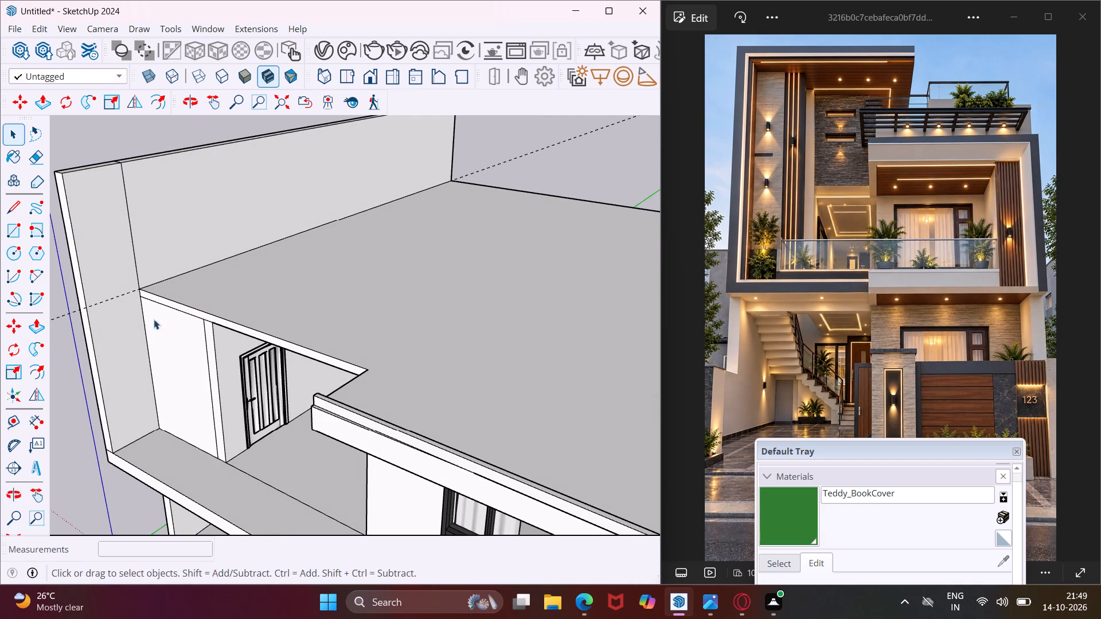
{"action": "left_click", "coordinate": [11, 418]}
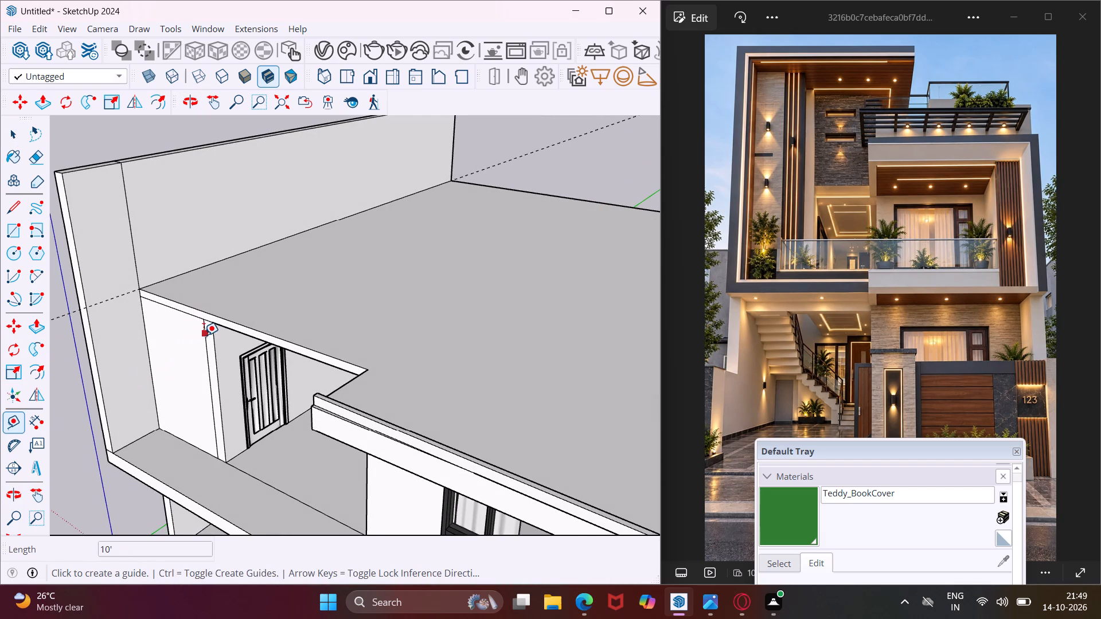
{"action": "scroll", "coordinate": [204, 335], "scroll_direction": "up", "scroll_amount": 8}
{"action": "middle_click_drag", "start_coordinate": [204, 335], "coordinate": [166, 366]}
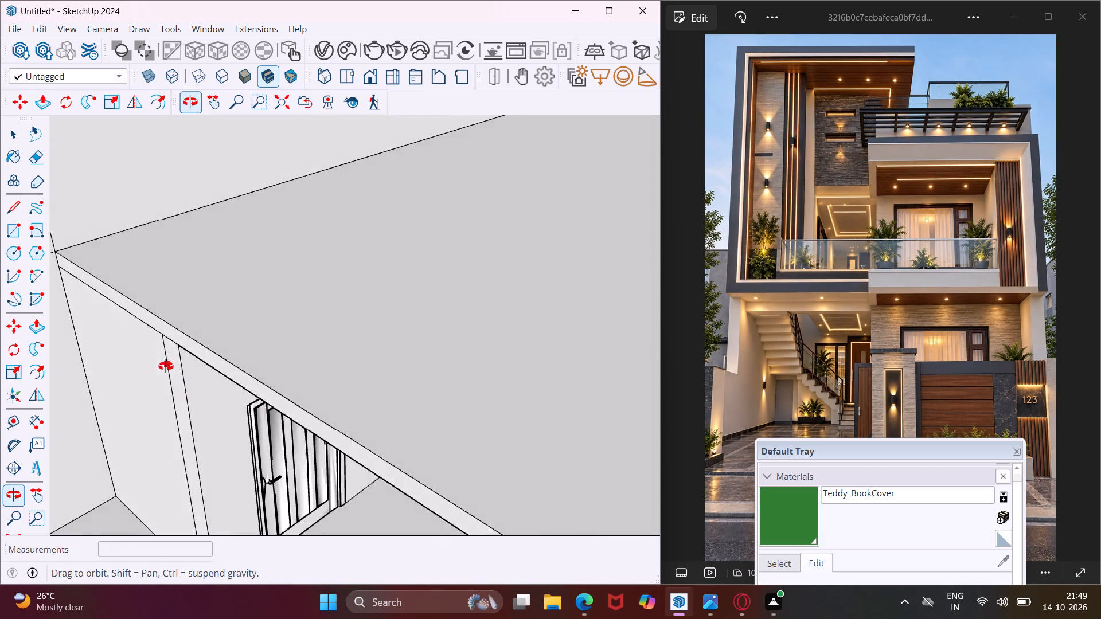
{"action": "middle_click_drag", "start_coordinate": [166, 366], "coordinate": [154, 375]}
{"action": "scroll", "coordinate": [160, 362], "scroll_direction": "up", "scroll_amount": 4}
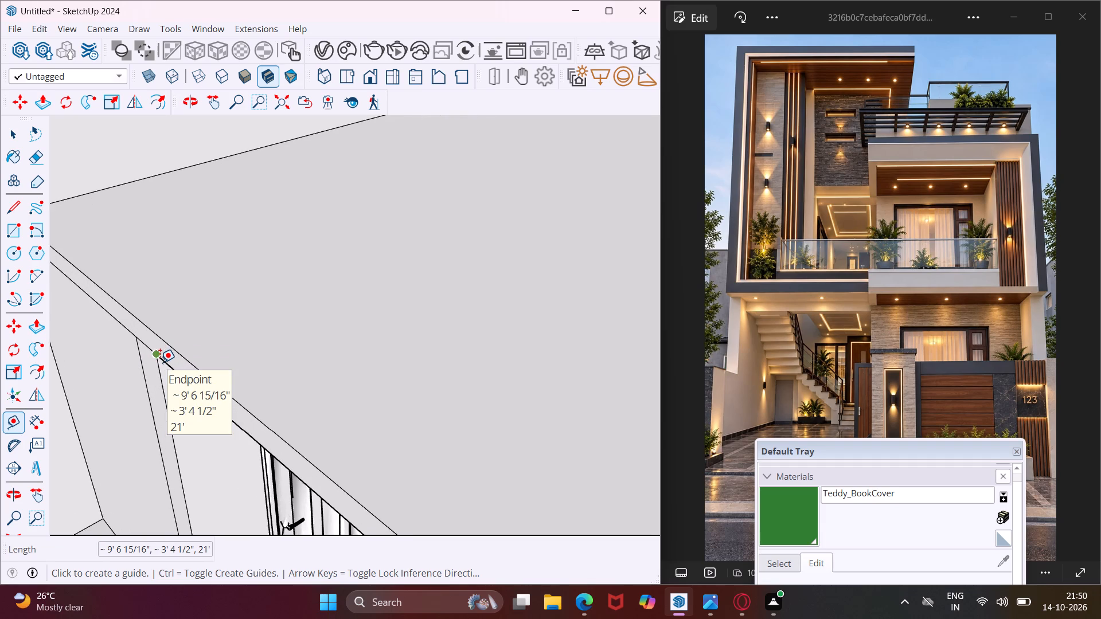
{"action": "scroll", "coordinate": [162, 339], "scroll_direction": "down", "scroll_amount": 5}
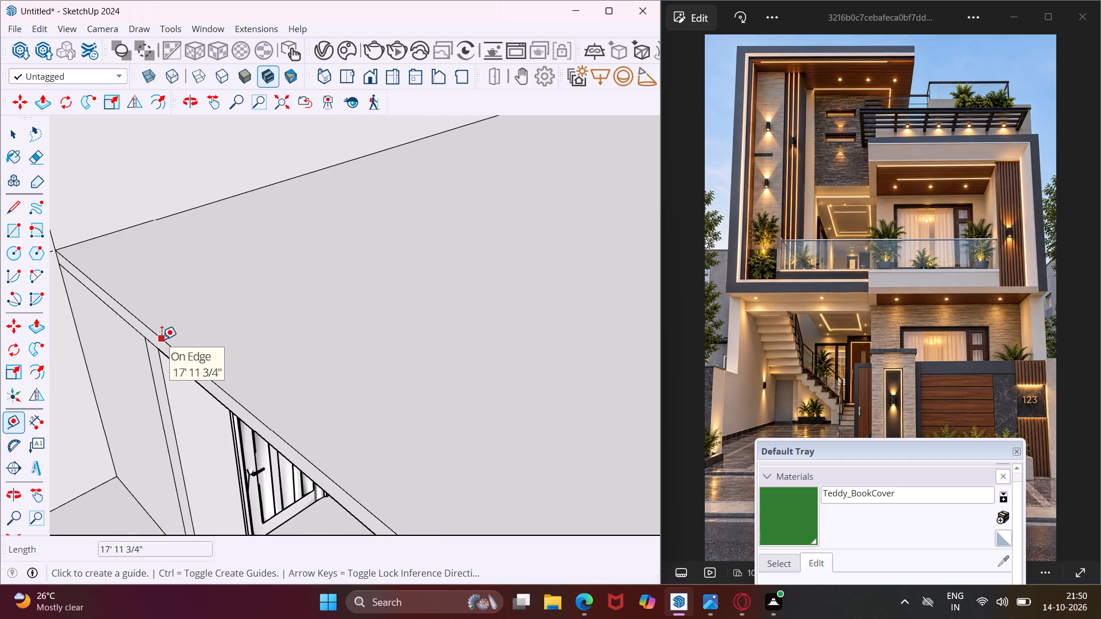
{"action": "left_click", "coordinate": [162, 339]}
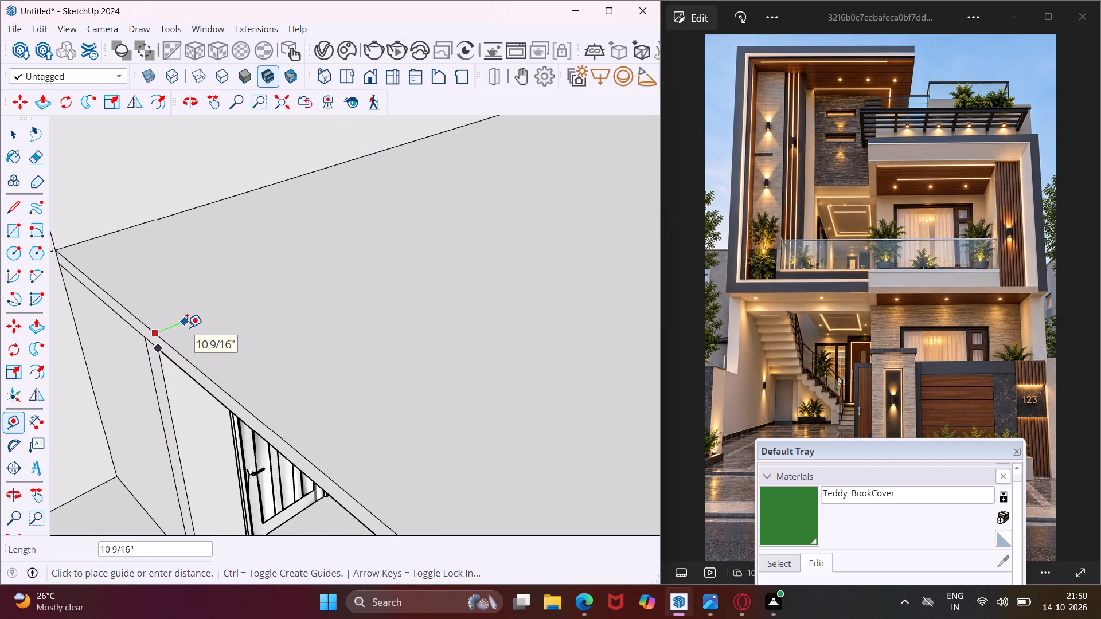
{"action": "key", "text": "Escape"}
{"action": "left_click", "coordinate": [13, 411]}
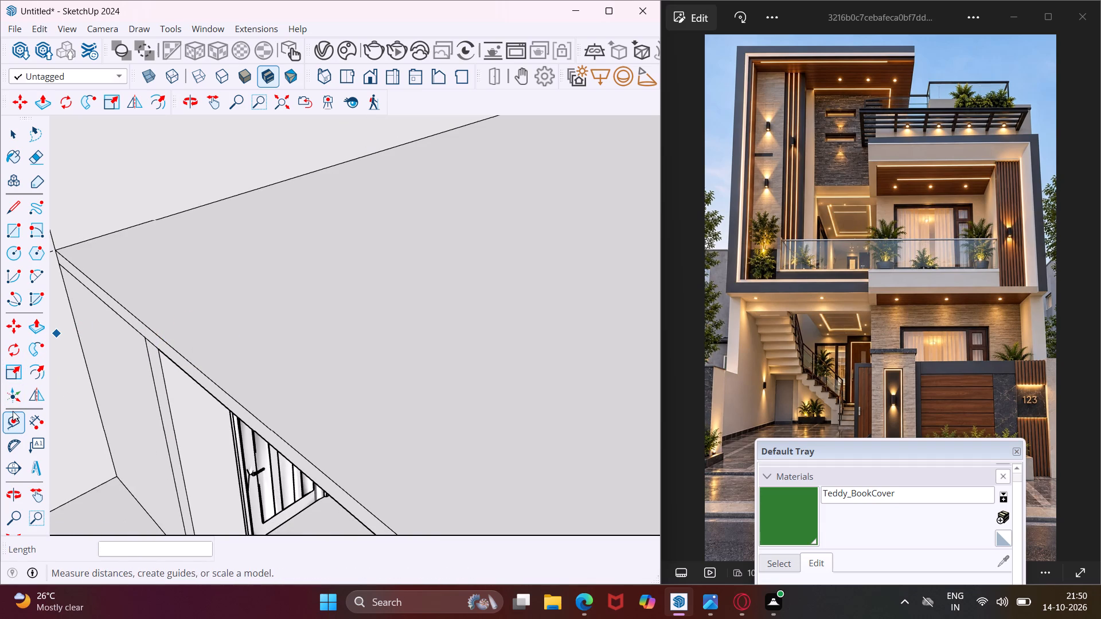
{"action": "scroll", "coordinate": [140, 324], "scroll_direction": "up", "scroll_amount": 3}
{"action": "left_click", "coordinate": [139, 324]}
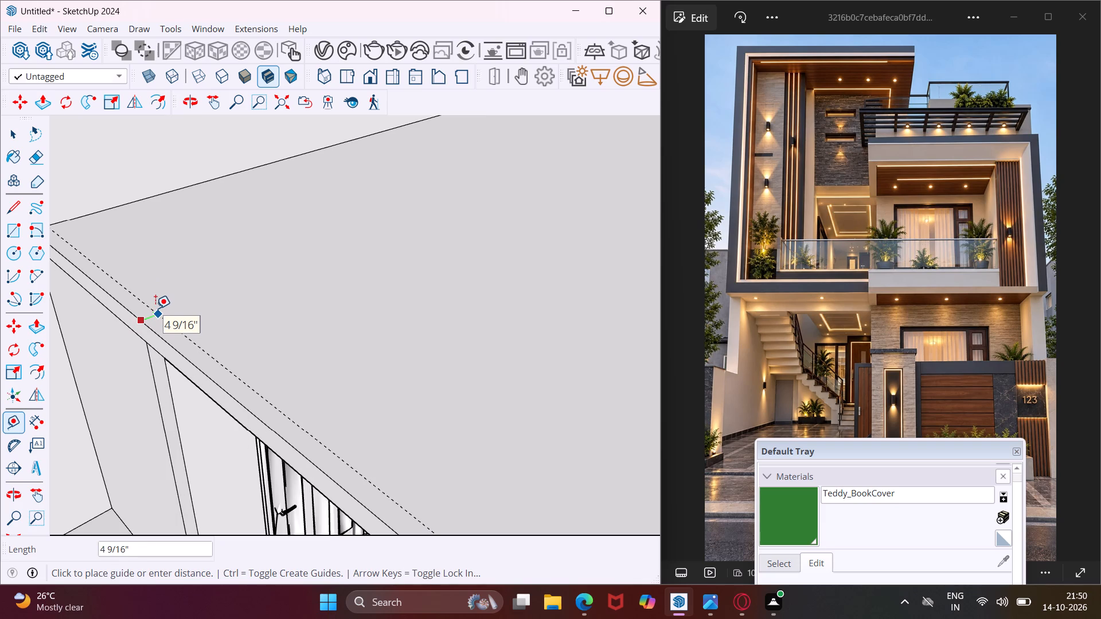
{"action": "type", "text": "9\""}
{"action": "key", "text": "Return"}
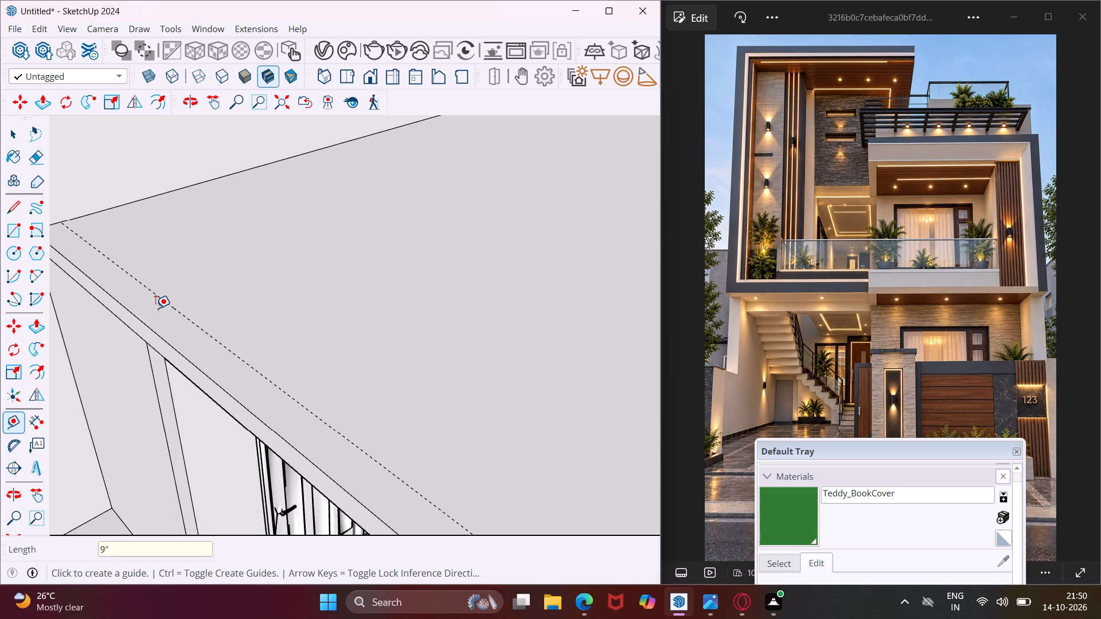
{"action": "key", "text": "Escape"}
{"action": "key", "text": "space"}
Draw a 6" vertical line across the roof slab's front face, above the wall corner beside the door recess.
{"action": "scroll", "coordinate": [155, 308], "scroll_direction": "down", "scroll_amount": 3}
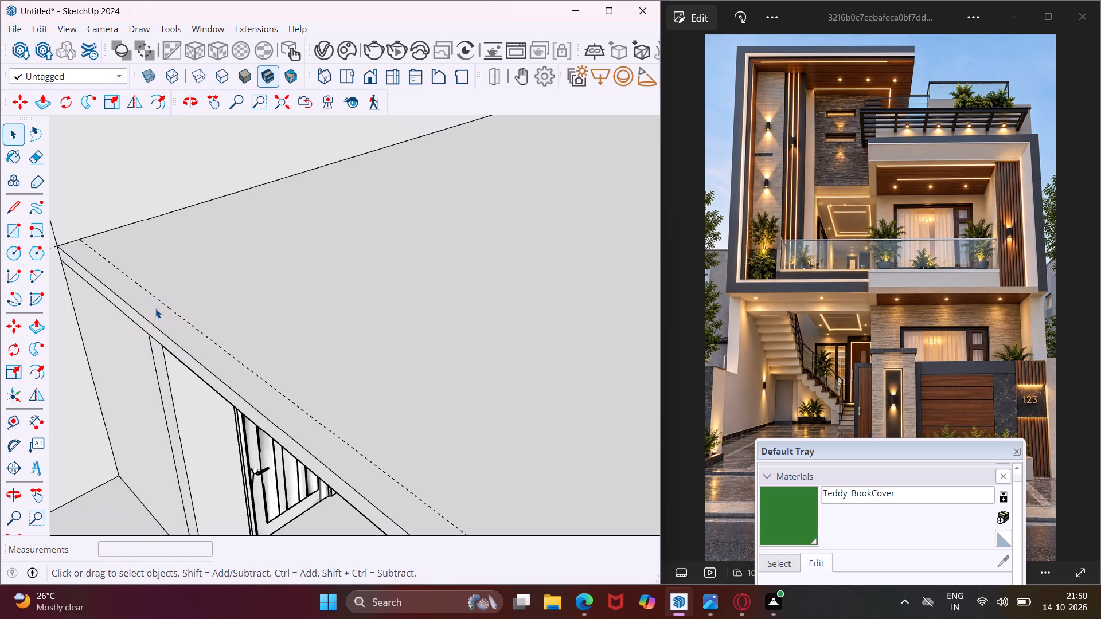
{"action": "scroll", "coordinate": [155, 308], "scroll_direction": "down", "scroll_amount": 2}
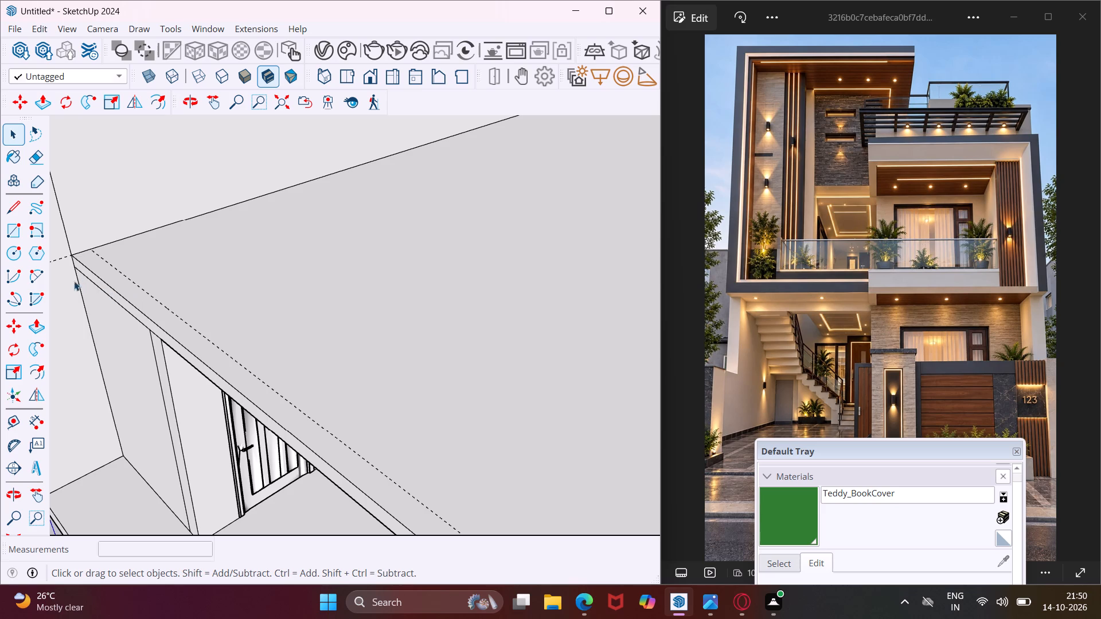
{"action": "middle_click_drag", "start_coordinate": [173, 329], "coordinate": [231, 283]}
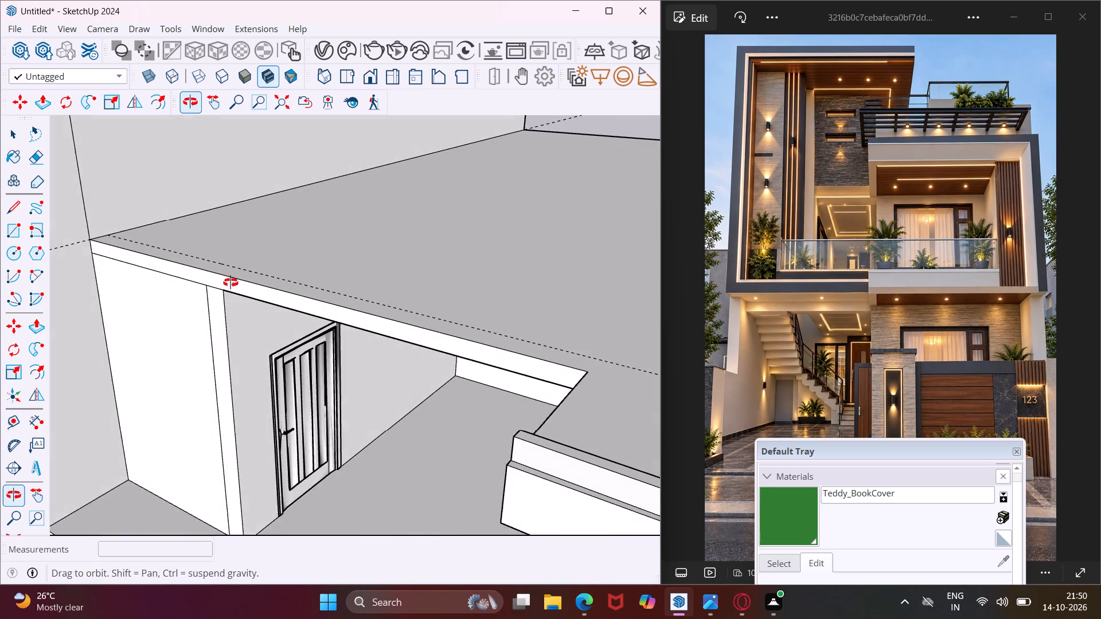
{"action": "middle_click_drag", "start_coordinate": [231, 283], "coordinate": [241, 283]}
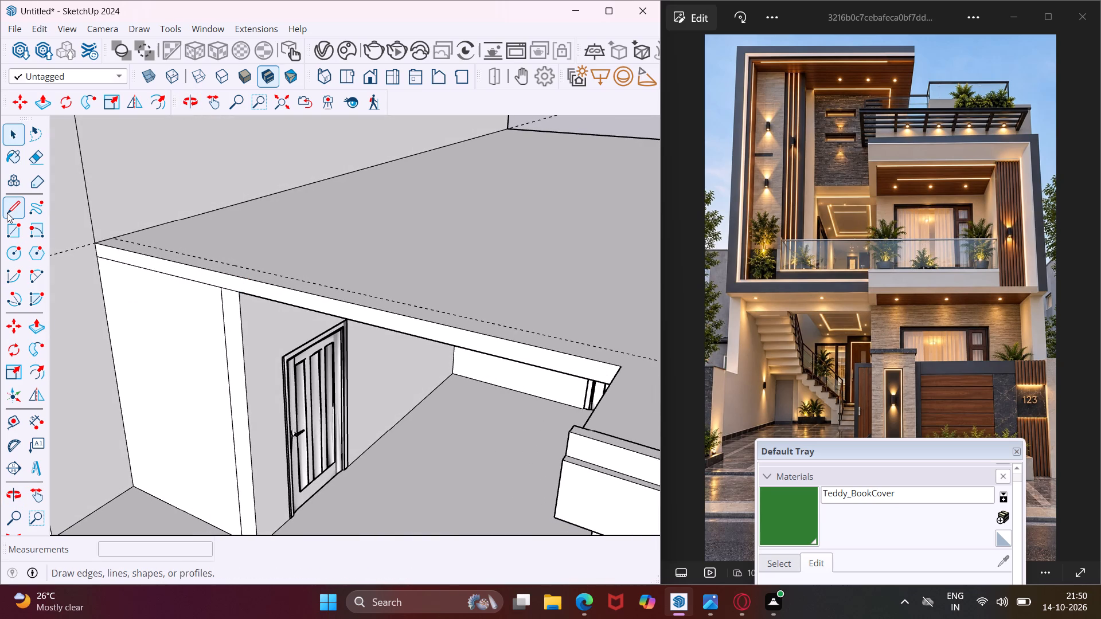
{"action": "left_click", "coordinate": [5, 210]}
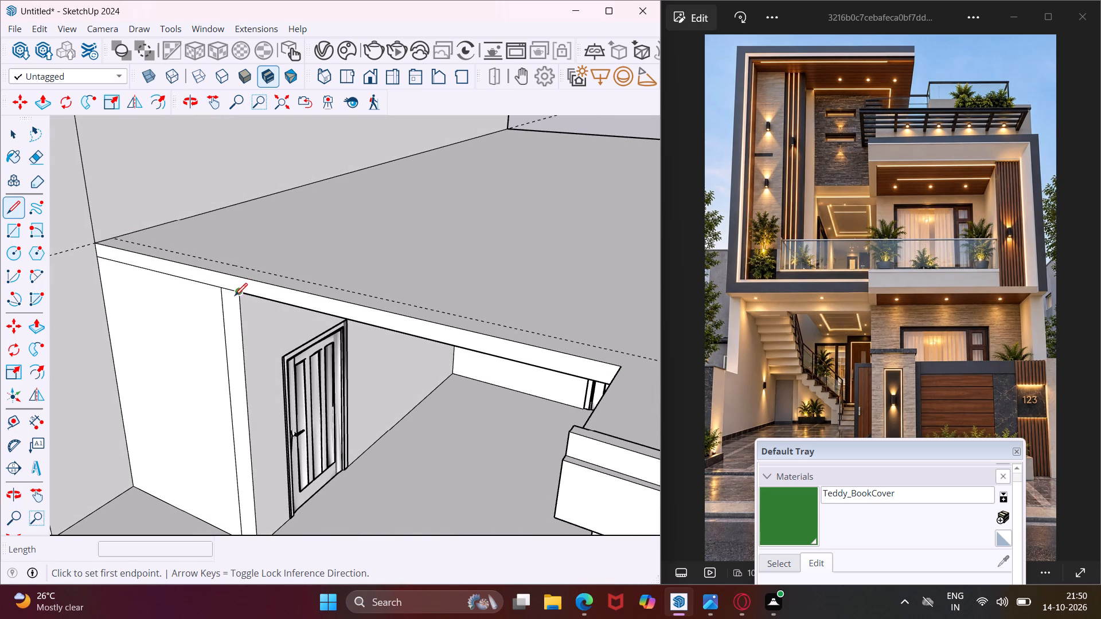
{"action": "left_click", "coordinate": [238, 294]}
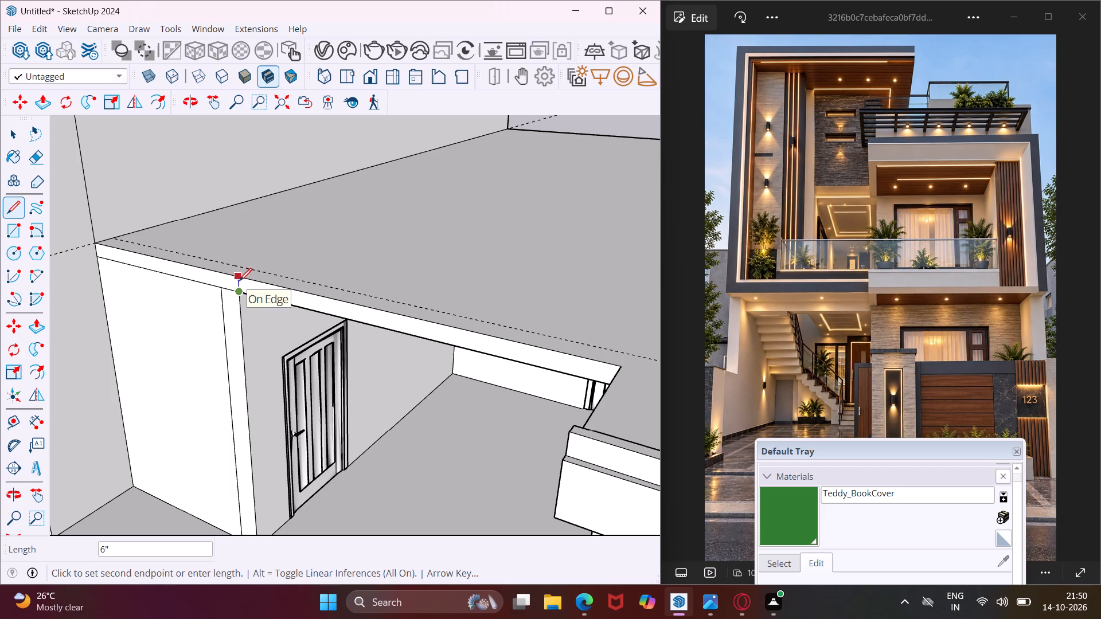
{"action": "left_click", "coordinate": [239, 279]}
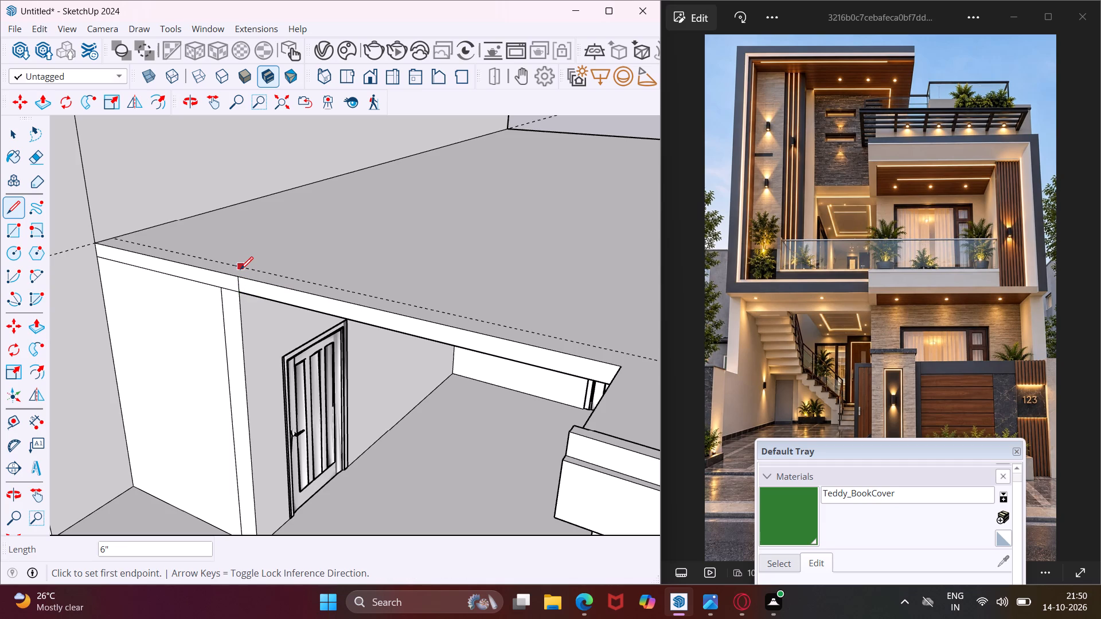
Draw a 9" by 6' 9" rectangle on the roof between guide and front edge, from the side wall to the short vertical line.
{"action": "scroll", "coordinate": [240, 269], "scroll_direction": "up", "scroll_amount": 5}
{"action": "middle_click_drag", "start_coordinate": [235, 277], "coordinate": [252, 315]}
{"action": "scroll", "coordinate": [247, 315], "scroll_direction": "down", "scroll_amount": 2}
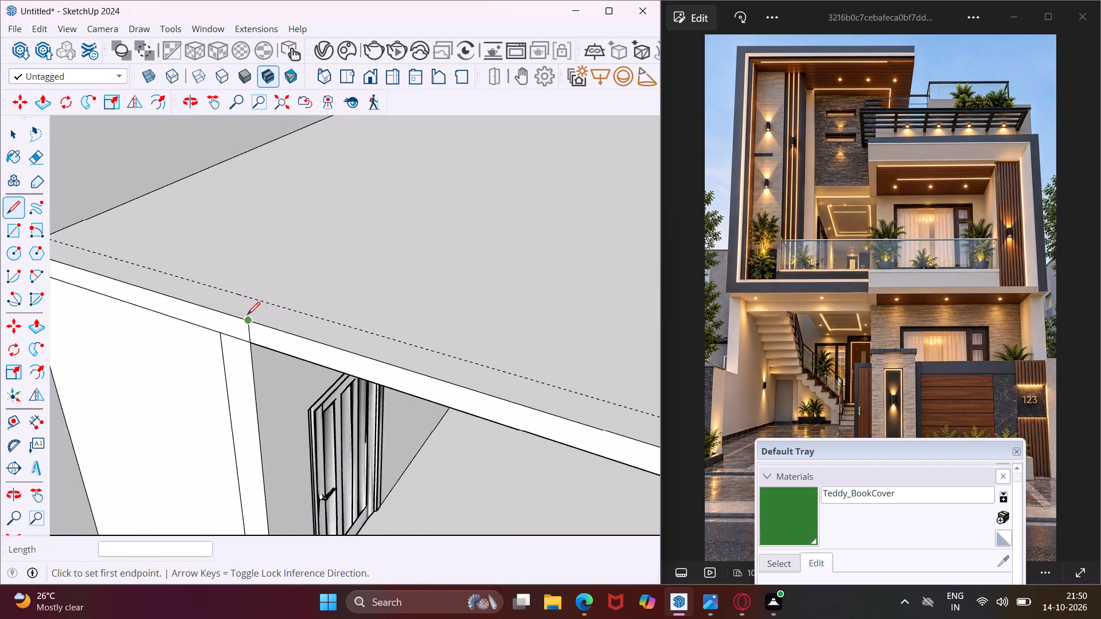
{"action": "scroll", "coordinate": [247, 315], "scroll_direction": "down", "scroll_amount": 3}
{"action": "left_click", "coordinate": [22, 236]}
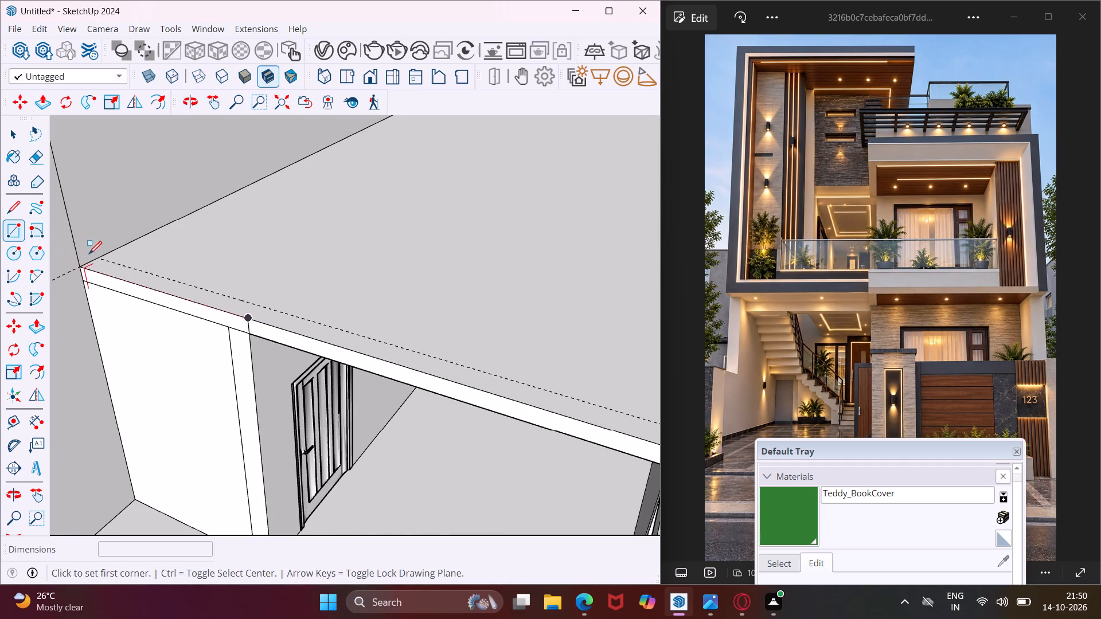
{"action": "scroll", "coordinate": [99, 254], "scroll_direction": "up", "scroll_amount": 3}
{"action": "left_click", "coordinate": [97, 261]}
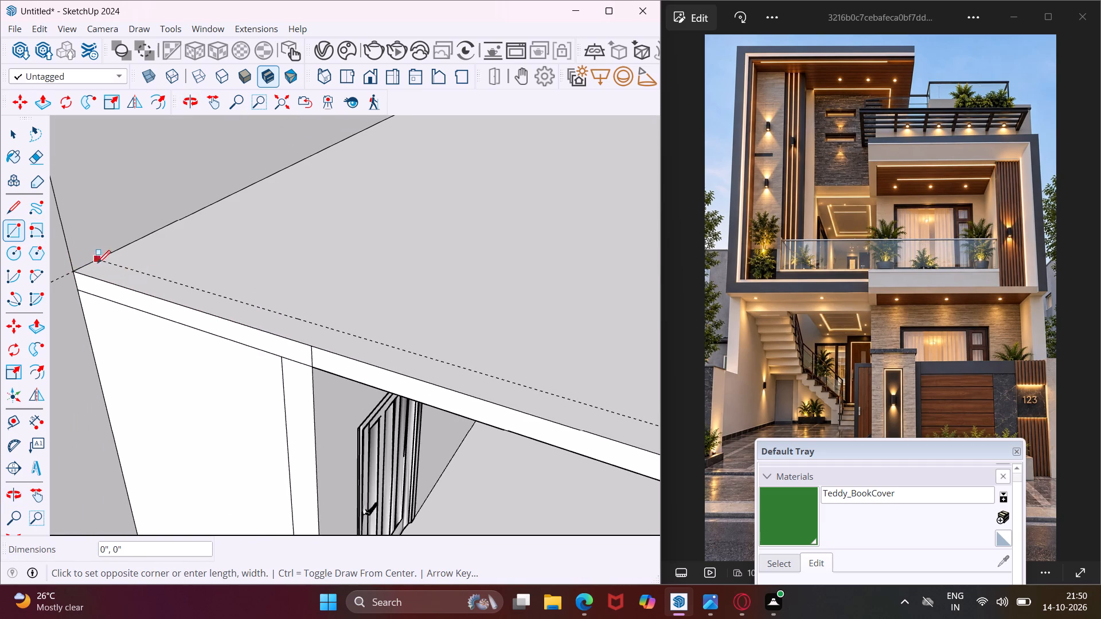
{"action": "left_click", "coordinate": [310, 349]}
{"action": "key", "text": "Escape"}
{"action": "key", "text": "space"}
Push/Pull the 9" by 6' 9" strip at the roof's front edge up 8', level with the side wall's top.
{"action": "left_click", "coordinate": [307, 341]}
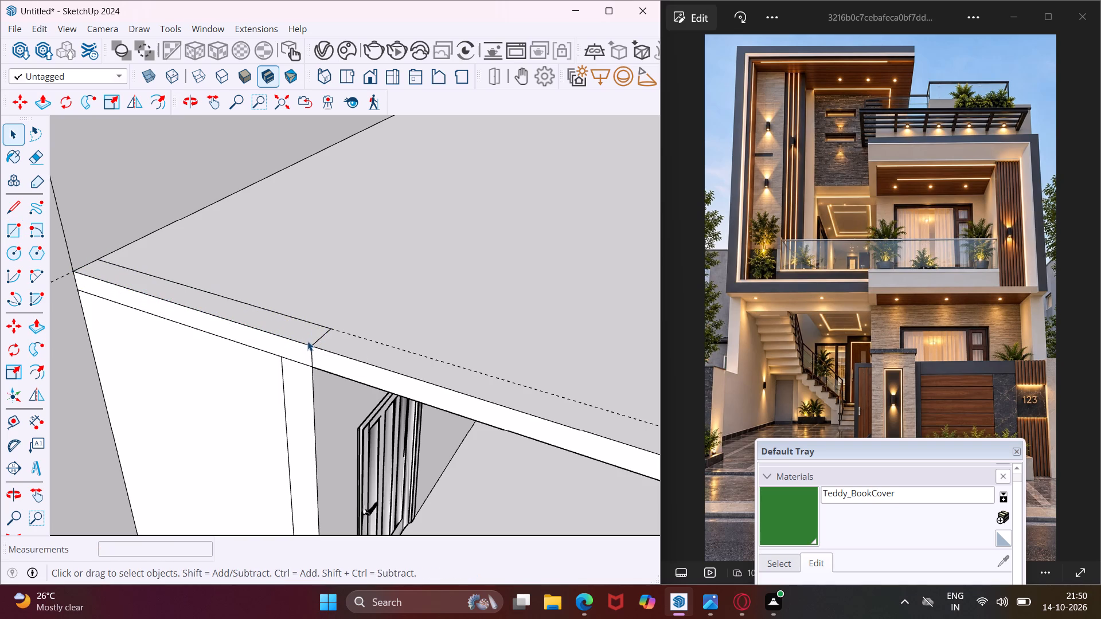
{"action": "key", "text": "p"}
{"action": "left_click", "coordinate": [307, 340]}
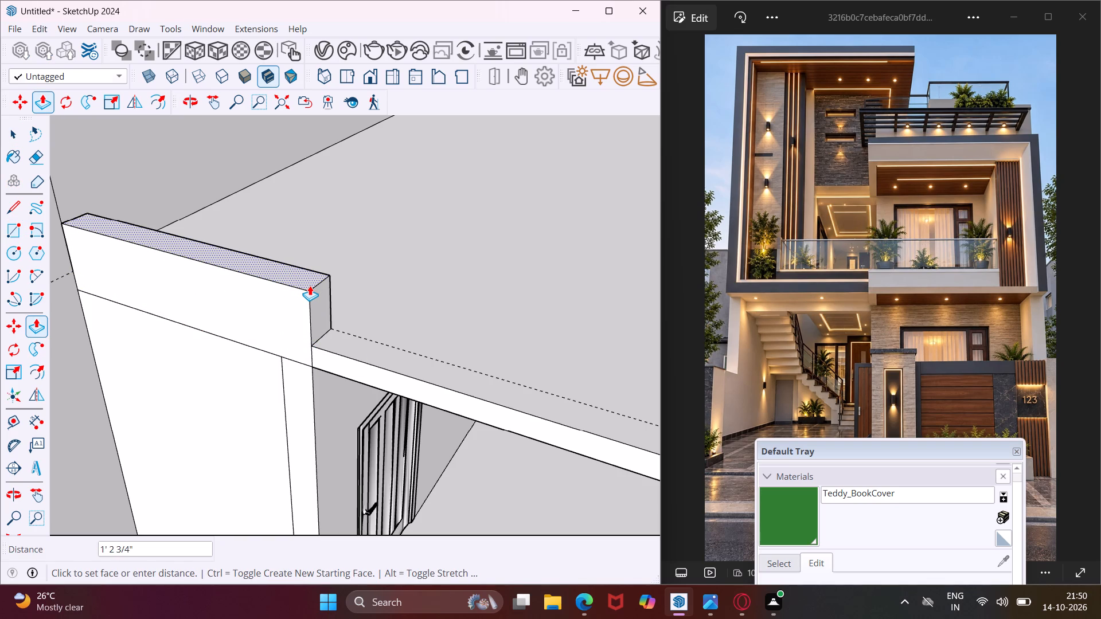
{"action": "middle_click_drag", "start_coordinate": [310, 285], "coordinate": [338, 326]}
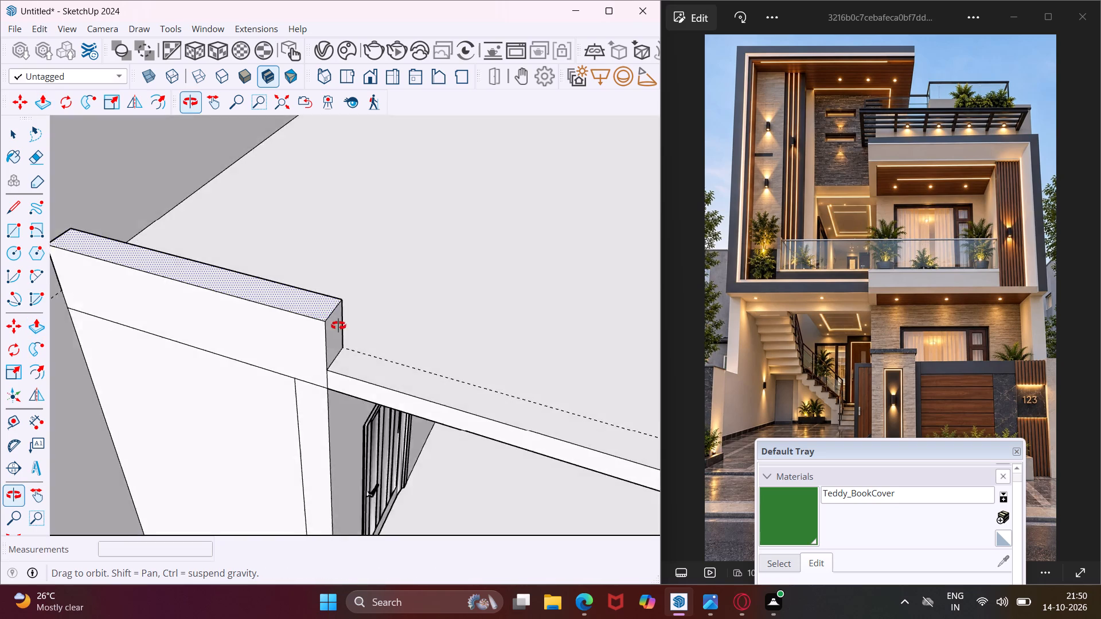
{"action": "middle_click_drag", "start_coordinate": [338, 326], "coordinate": [369, 359]}
{"action": "scroll", "coordinate": [369, 359], "scroll_direction": "down", "scroll_amount": 3}
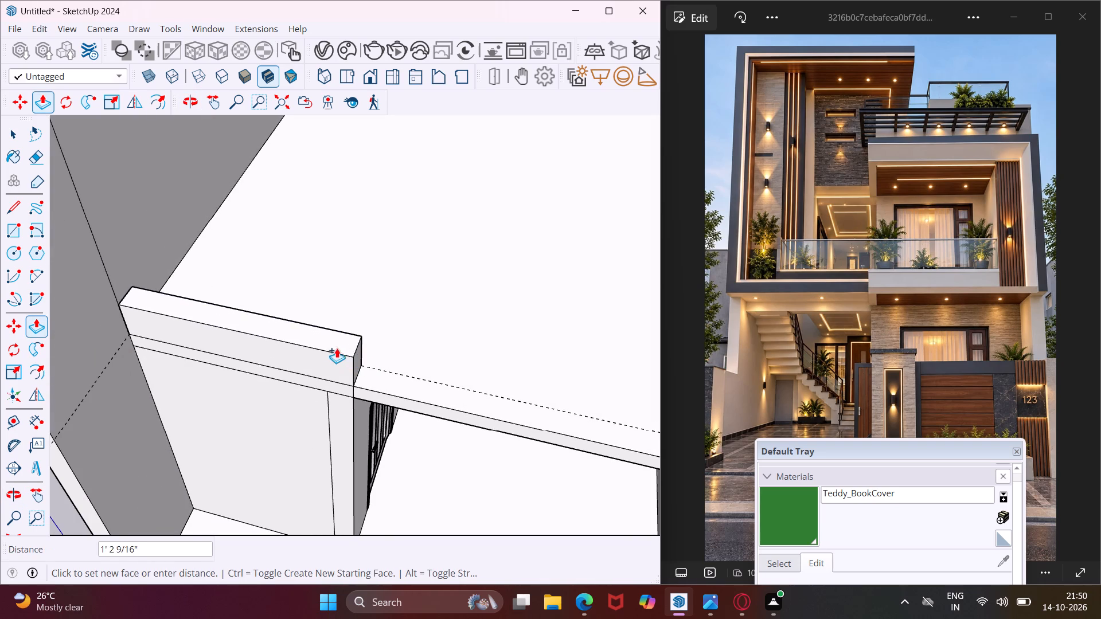
{"action": "scroll", "coordinate": [332, 343], "scroll_direction": "down", "scroll_amount": 7}
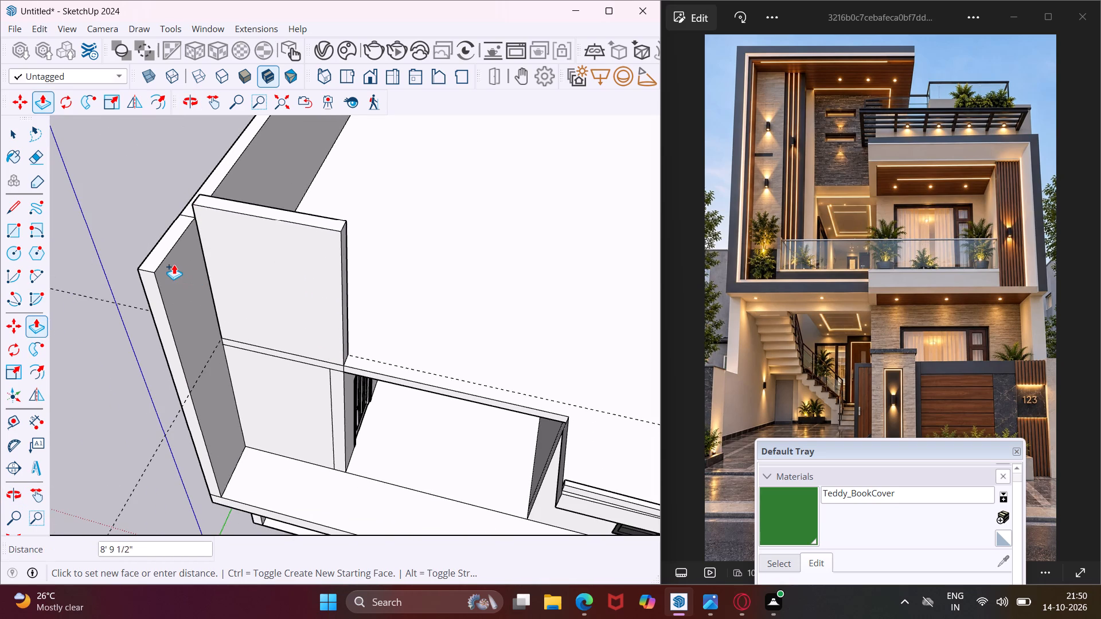
{"action": "left_click", "coordinate": [158, 273]}
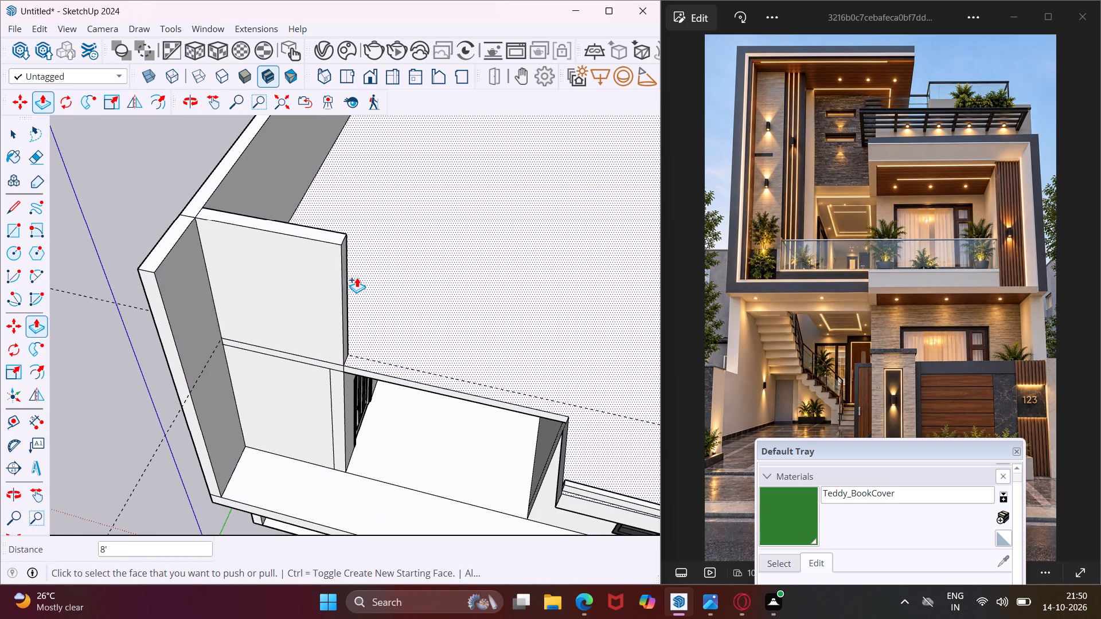
Push/Pull the roof slab's front face above the door recess back 9", flush with the rear of the new tall wall.
{"action": "middle_click_drag", "start_coordinate": [357, 277], "coordinate": [322, 247]}
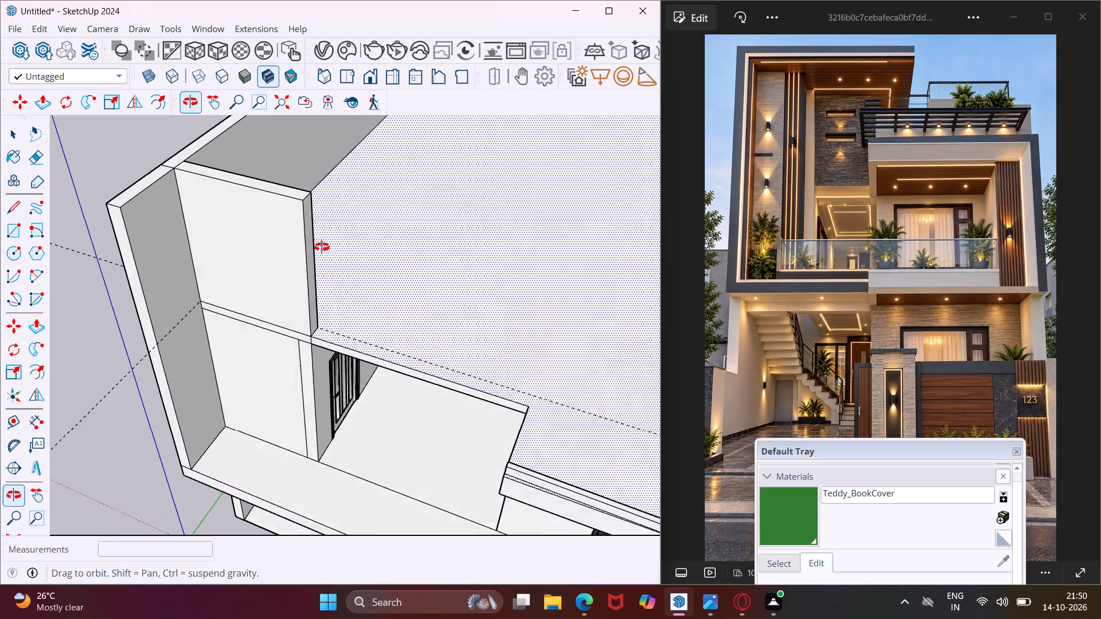
{"action": "middle_click_drag", "start_coordinate": [322, 247], "coordinate": [385, 168]}
{"action": "key", "text": "Escape"}
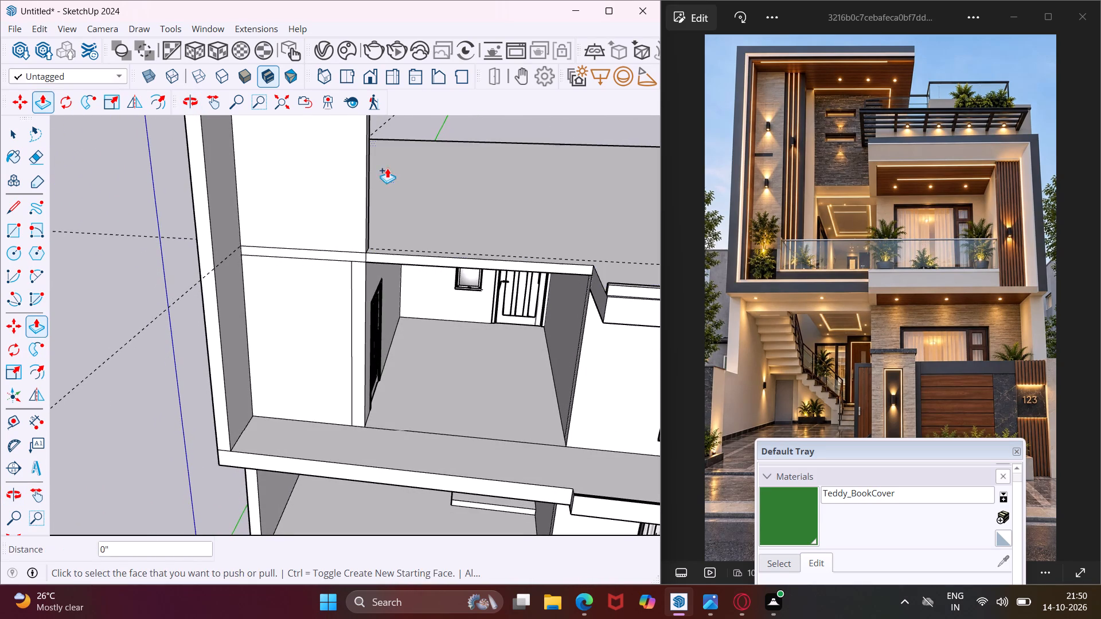
{"action": "key", "text": "space"}
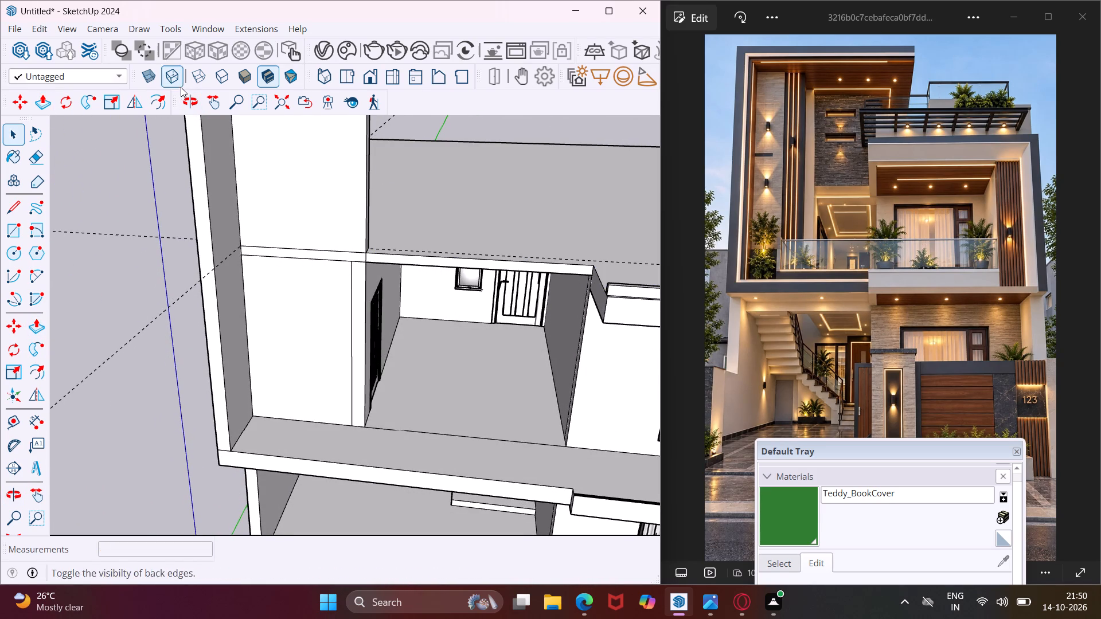
{"action": "left_click", "coordinate": [212, 101]}
{"action": "left_click_drag", "start_coordinate": [286, 212], "coordinate": [253, 339]}
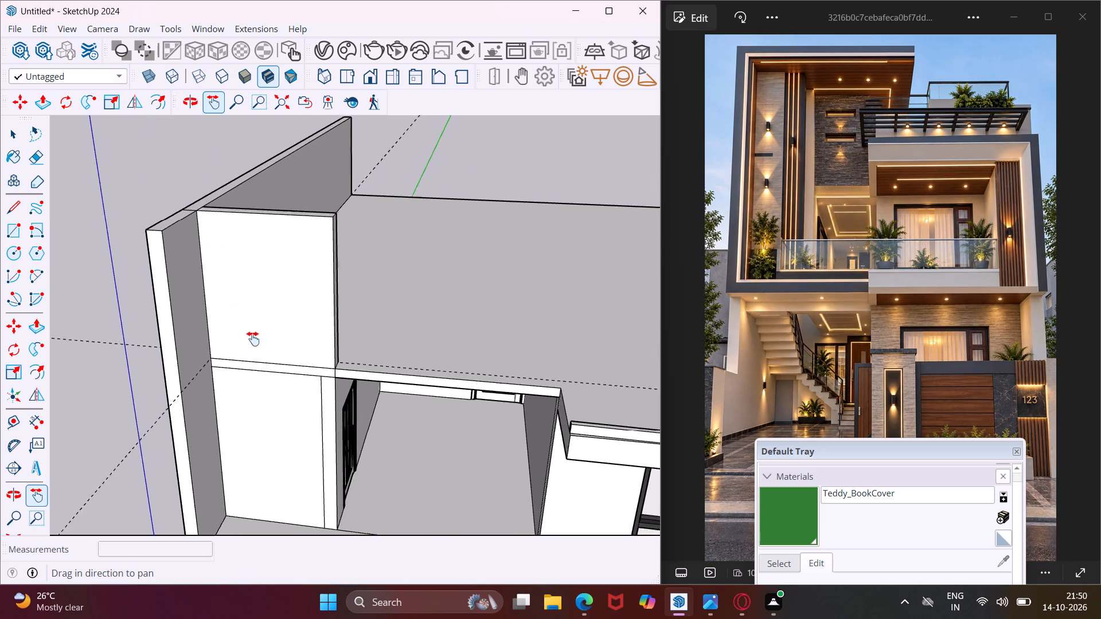
{"action": "left_click_drag", "start_coordinate": [253, 339], "coordinate": [251, 346]}
{"action": "middle_click_drag", "start_coordinate": [314, 312], "coordinate": [73, 303]}
{"action": "key", "text": "Escape"}
{"action": "key", "text": "space"}
{"action": "middle_click_drag", "start_coordinate": [205, 350], "coordinate": [214, 348]}
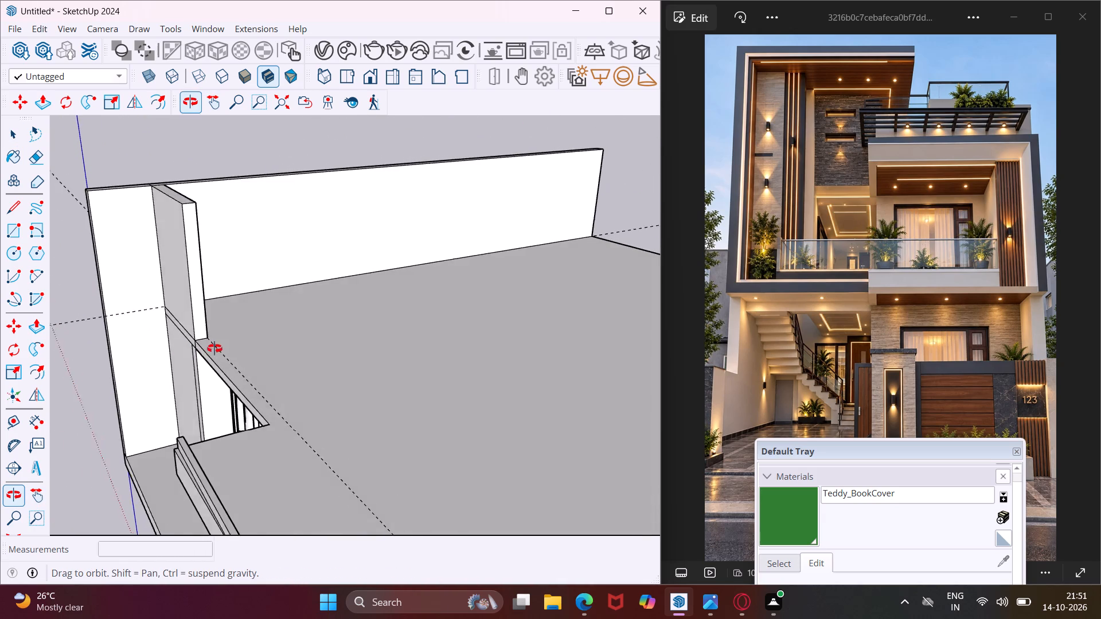
{"action": "middle_click_drag", "start_coordinate": [214, 348], "coordinate": [267, 352]}
{"action": "scroll", "coordinate": [269, 395], "scroll_direction": "up", "scroll_amount": 6}
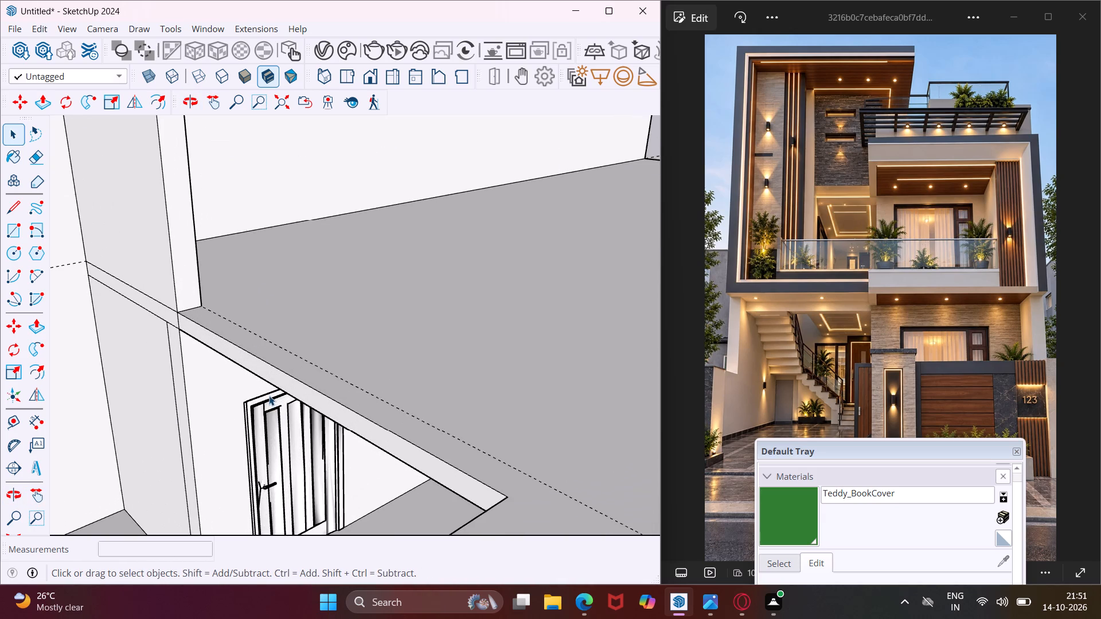
{"action": "left_click", "coordinate": [287, 390]}
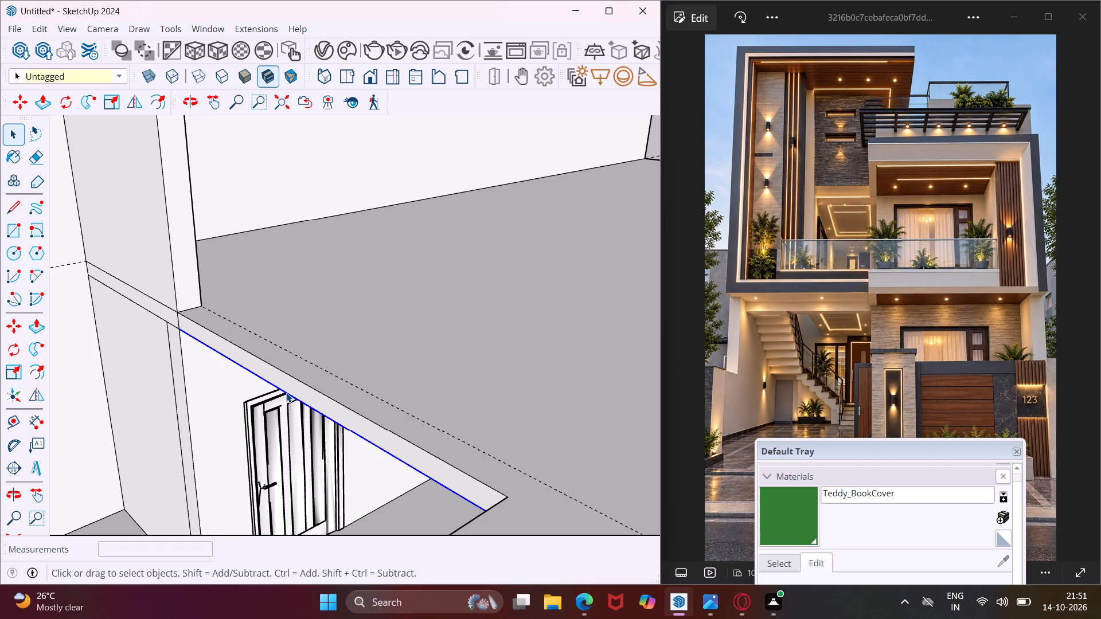
{"action": "key", "text": "p"}
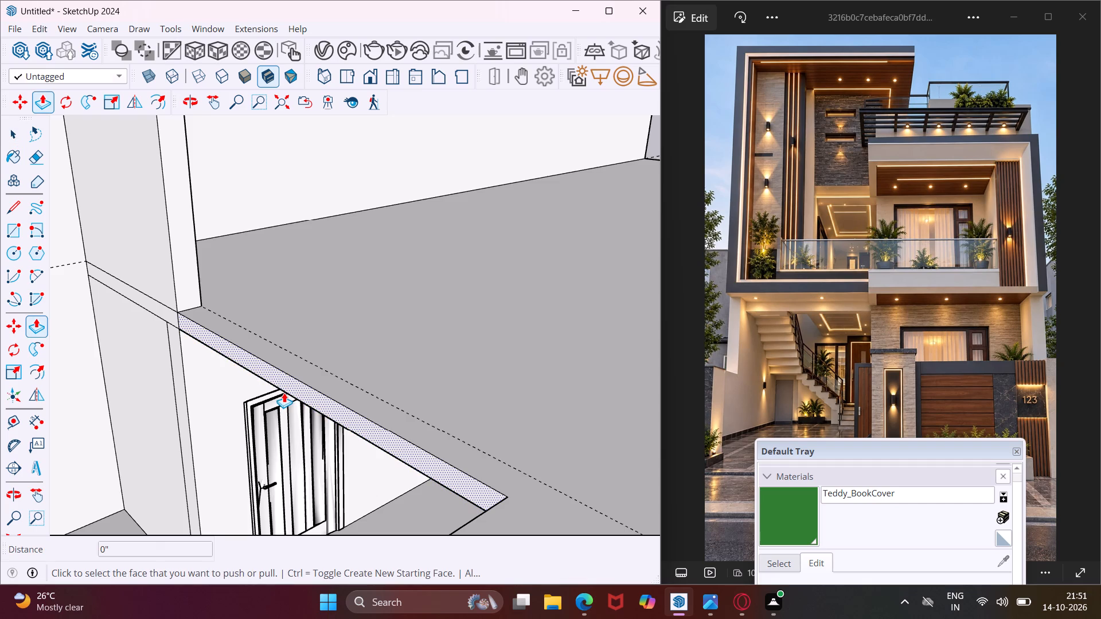
{"action": "key", "text": "Escape"}
{"action": "key", "text": "space"}
{"action": "left_click", "coordinate": [291, 393]}
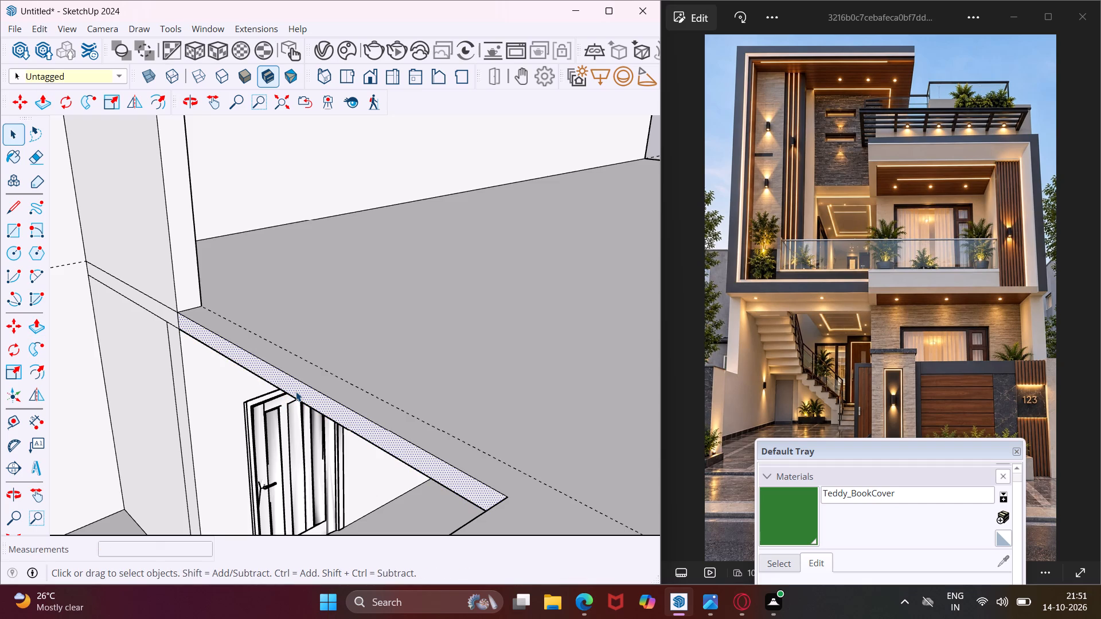
{"action": "key", "text": "p"}
{"action": "left_click", "coordinate": [296, 391]}
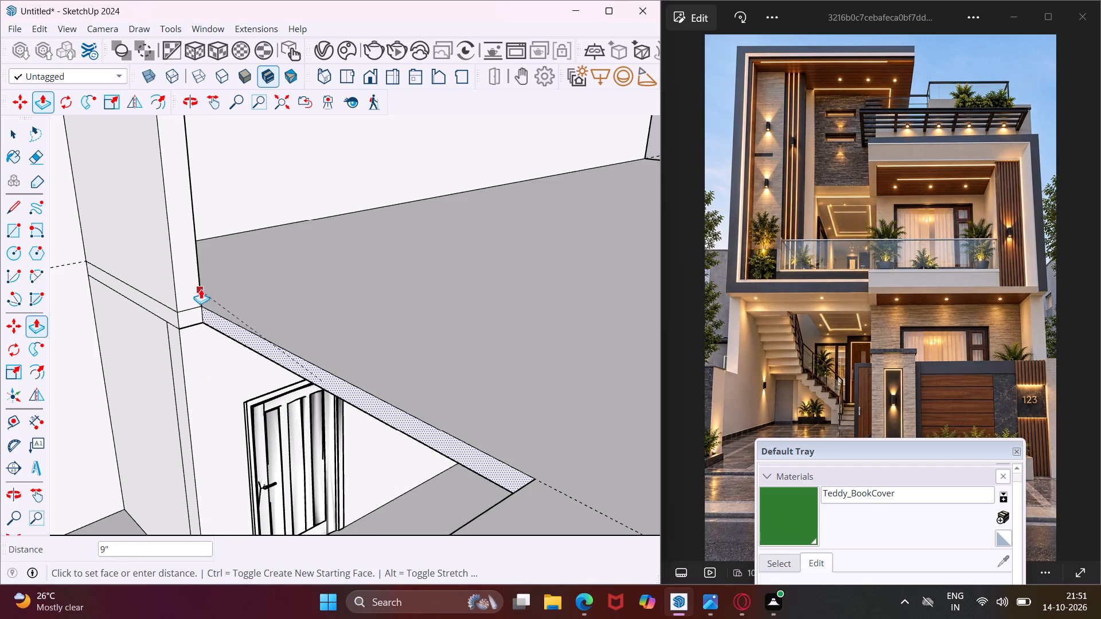
{"action": "left_click", "coordinate": [198, 287]}
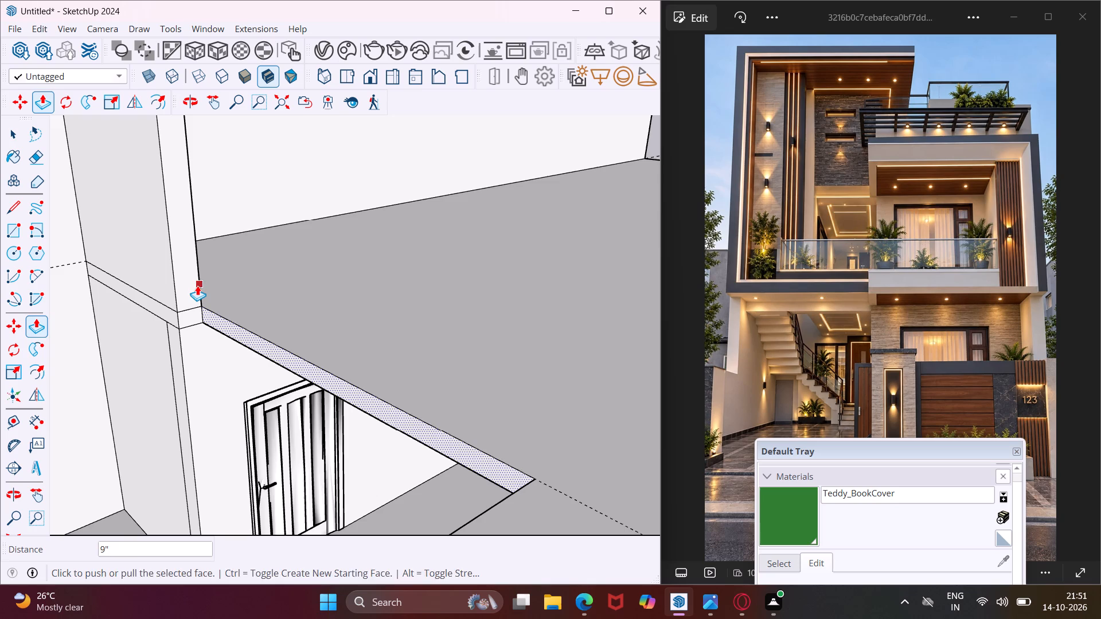
{"action": "key", "text": "Escape"}
{"action": "key", "text": "space"}
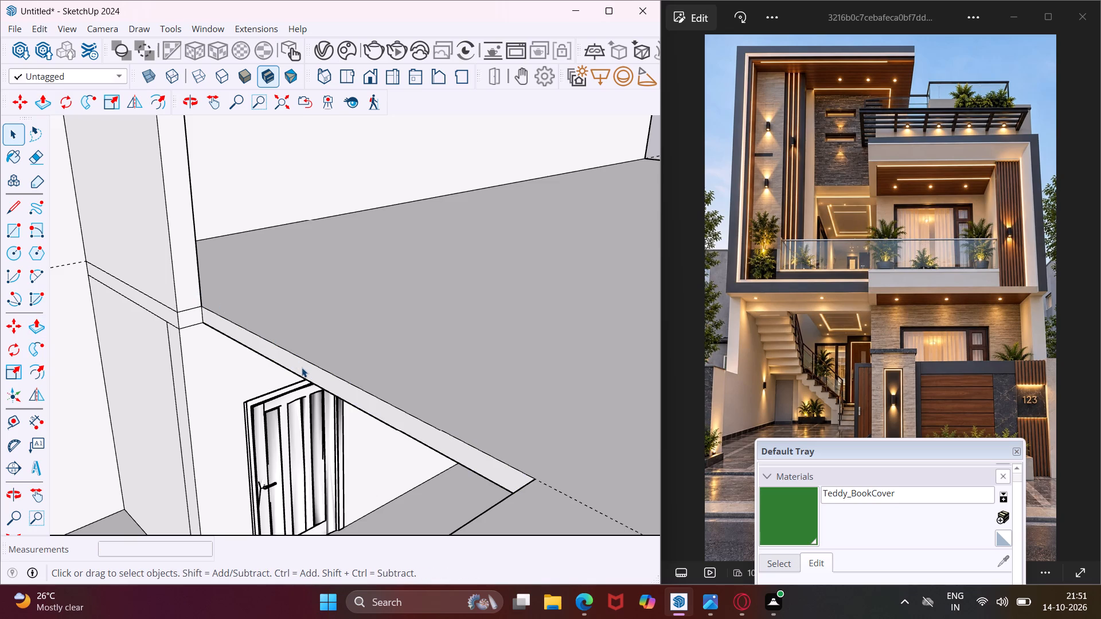
Place a guide line on the roof slab 9" in from its recessed front edge above the door.
{"action": "middle_click_drag", "start_coordinate": [302, 367], "coordinate": [219, 390]}
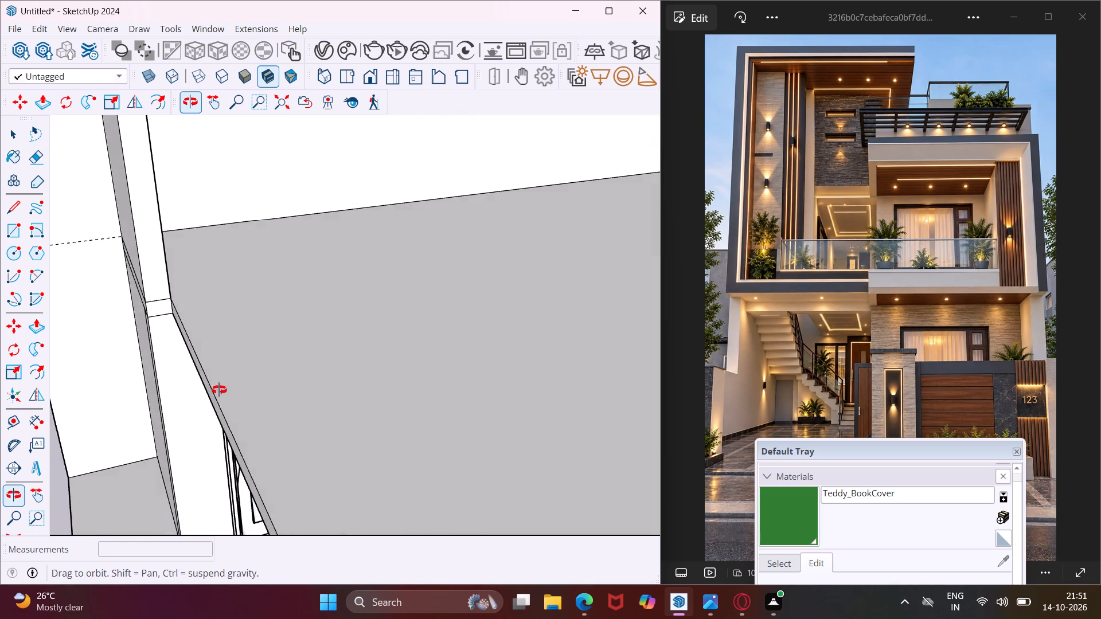
{"action": "middle_click_drag", "start_coordinate": [219, 390], "coordinate": [217, 414]}
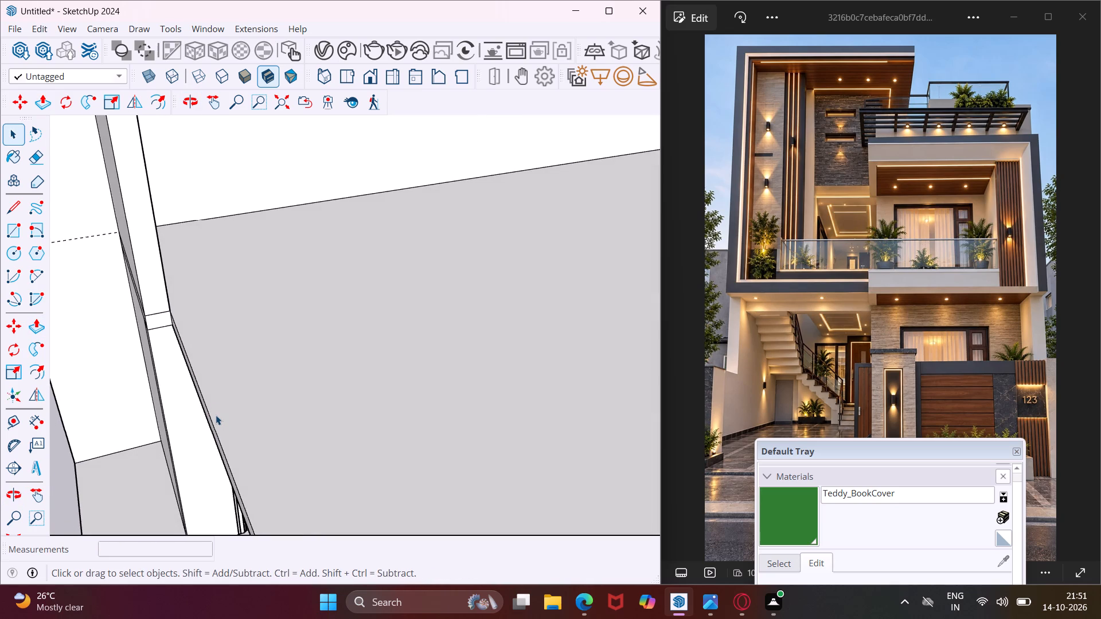
{"action": "scroll", "coordinate": [216, 415], "scroll_direction": "down", "scroll_amount": 5}
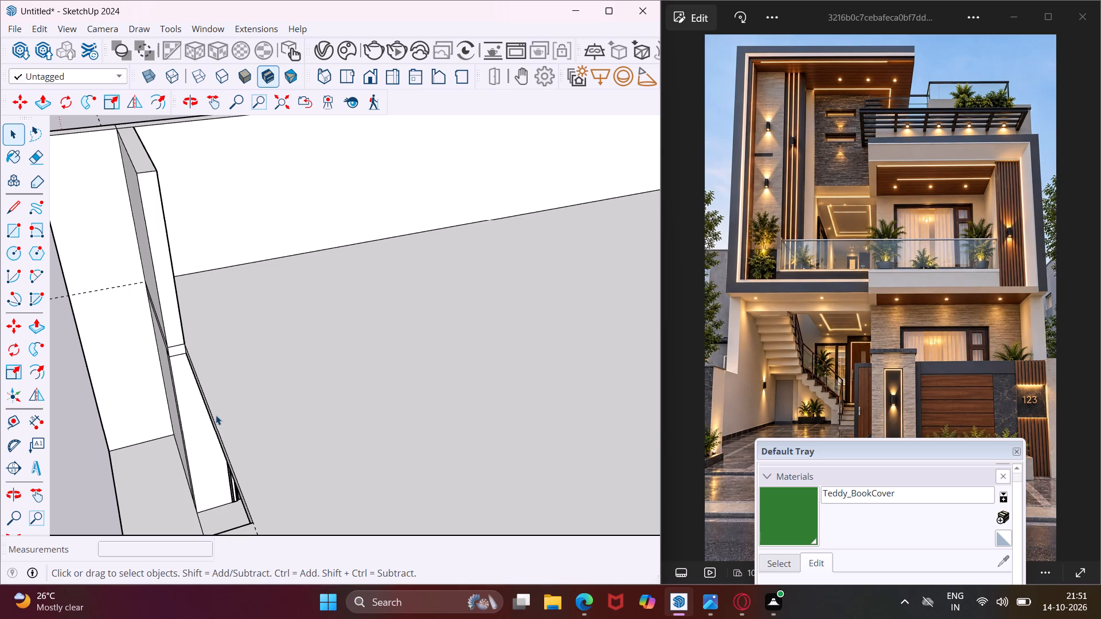
{"action": "scroll", "coordinate": [216, 415], "scroll_direction": "down", "scroll_amount": 16}
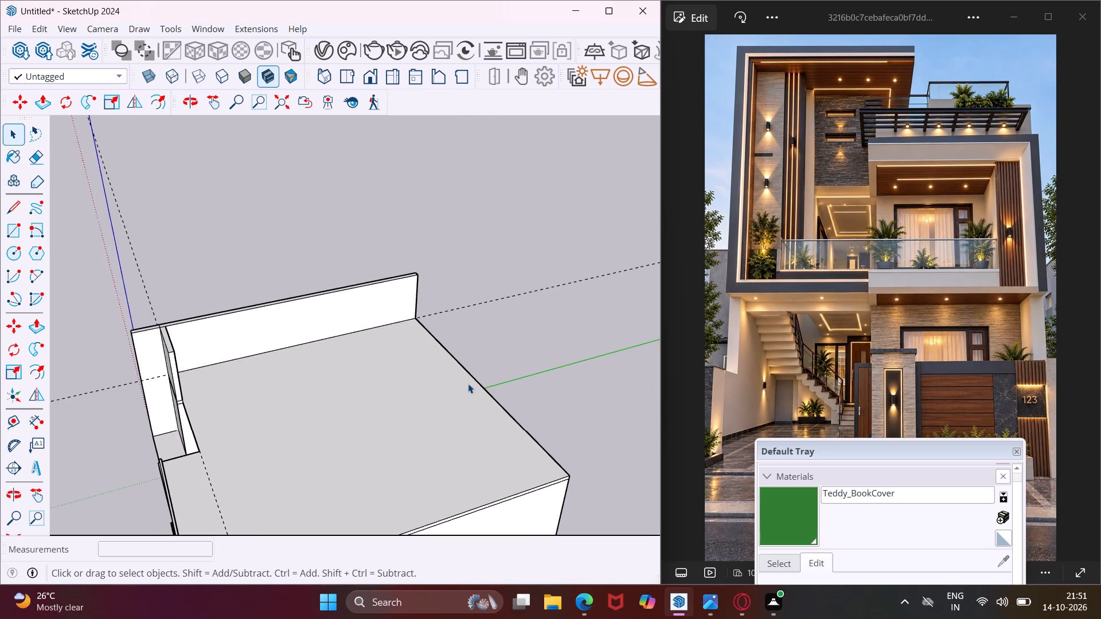
{"action": "middle_click_drag", "start_coordinate": [468, 383], "coordinate": [206, 403]}
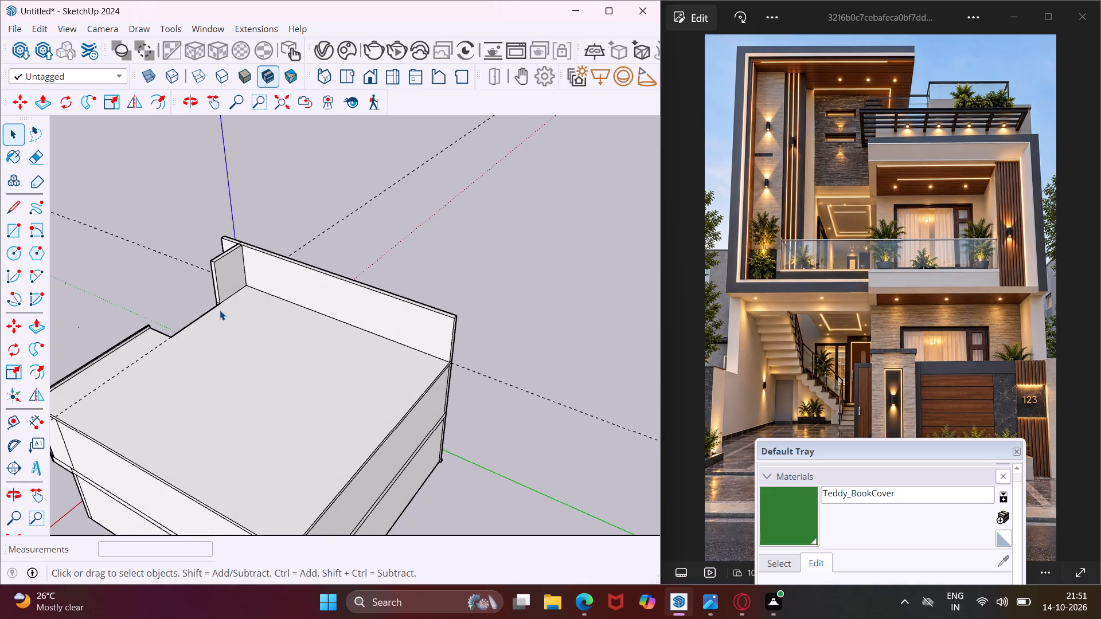
{"action": "scroll", "coordinate": [220, 310], "scroll_direction": "up", "scroll_amount": 4}
{"action": "middle_click_drag", "start_coordinate": [220, 310], "coordinate": [438, 295]}
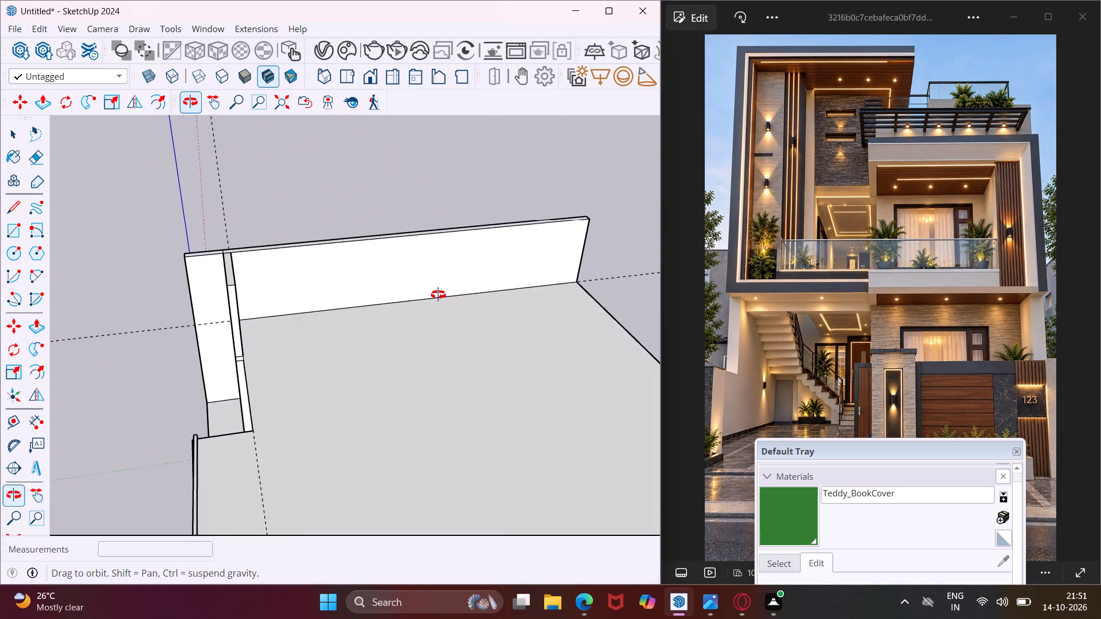
{"action": "middle_click_drag", "start_coordinate": [438, 295], "coordinate": [451, 291]}
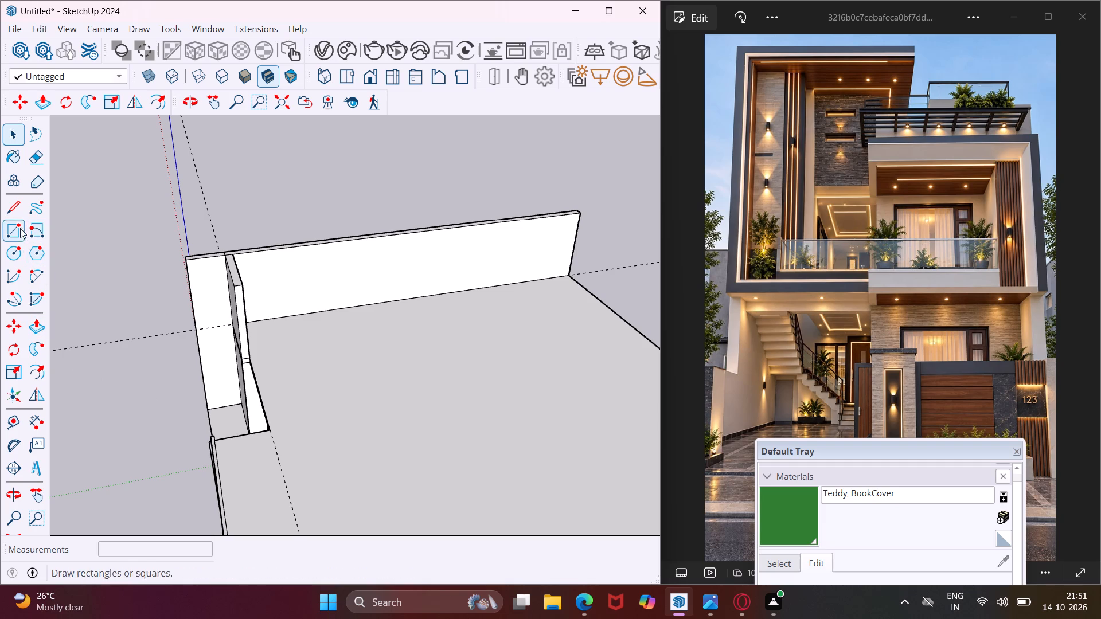
{"action": "left_click", "coordinate": [14, 427]}
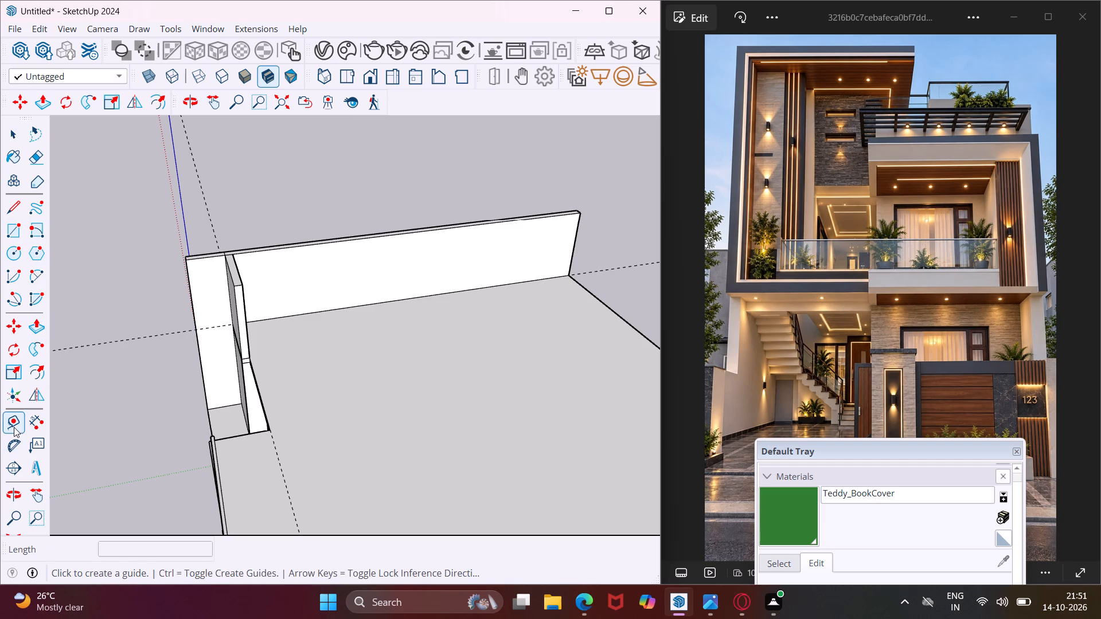
{"action": "scroll", "coordinate": [246, 393], "scroll_direction": "up", "scroll_amount": 3}
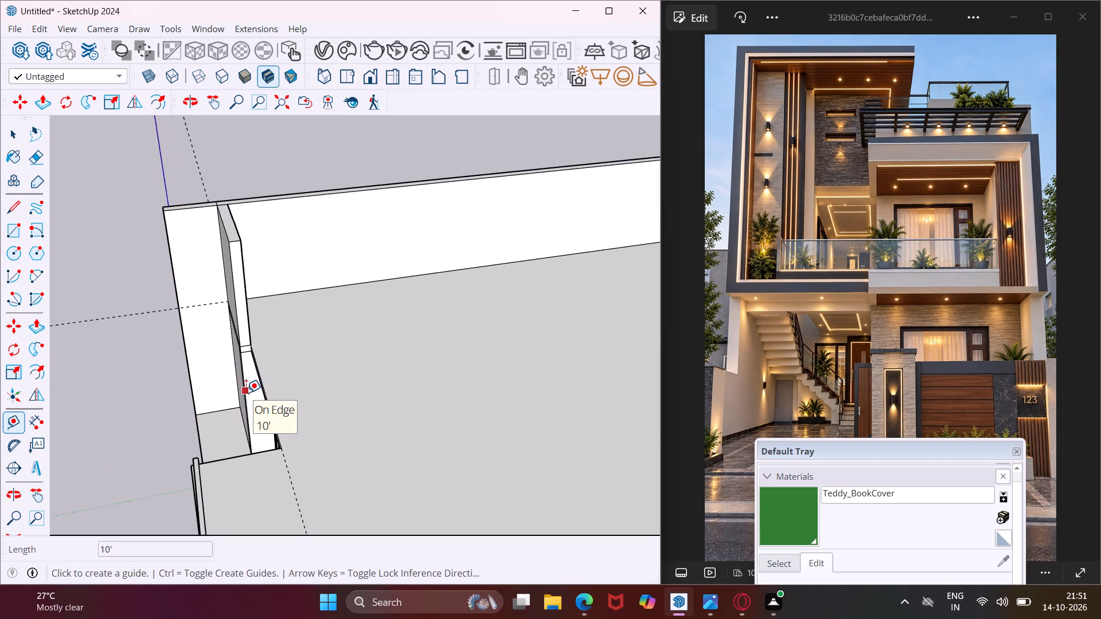
{"action": "scroll", "coordinate": [246, 393], "scroll_direction": "up", "scroll_amount": 3}
{"action": "left_click", "coordinate": [272, 387]}
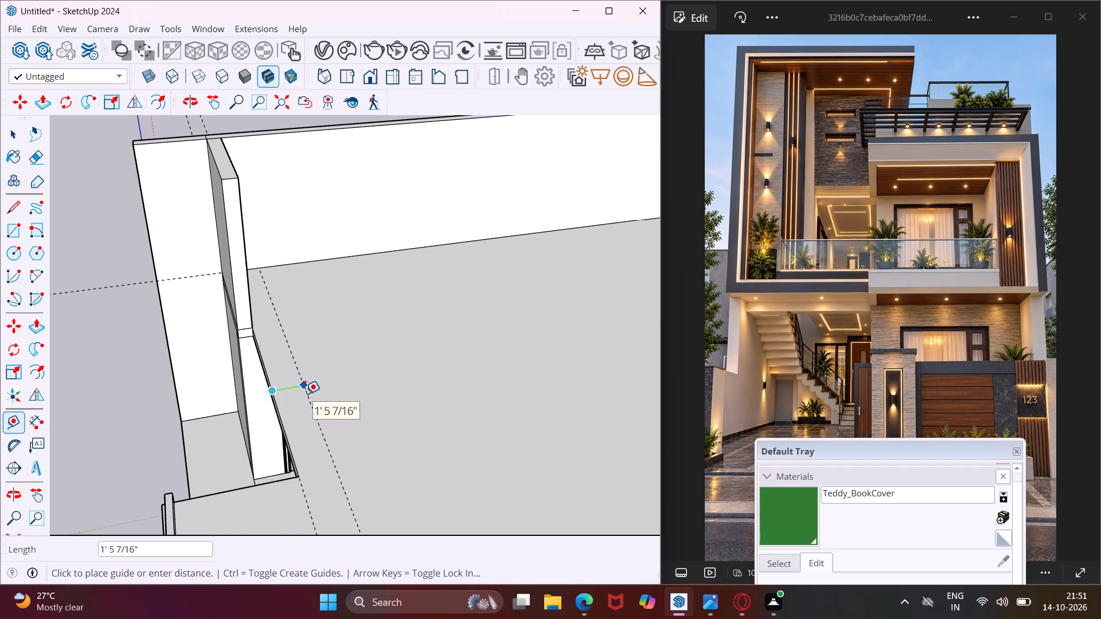
{"action": "key", "text": "9"}
{"action": "key", "text": "shift+quotedbl"}
{"action": "key", "text": "Return"}
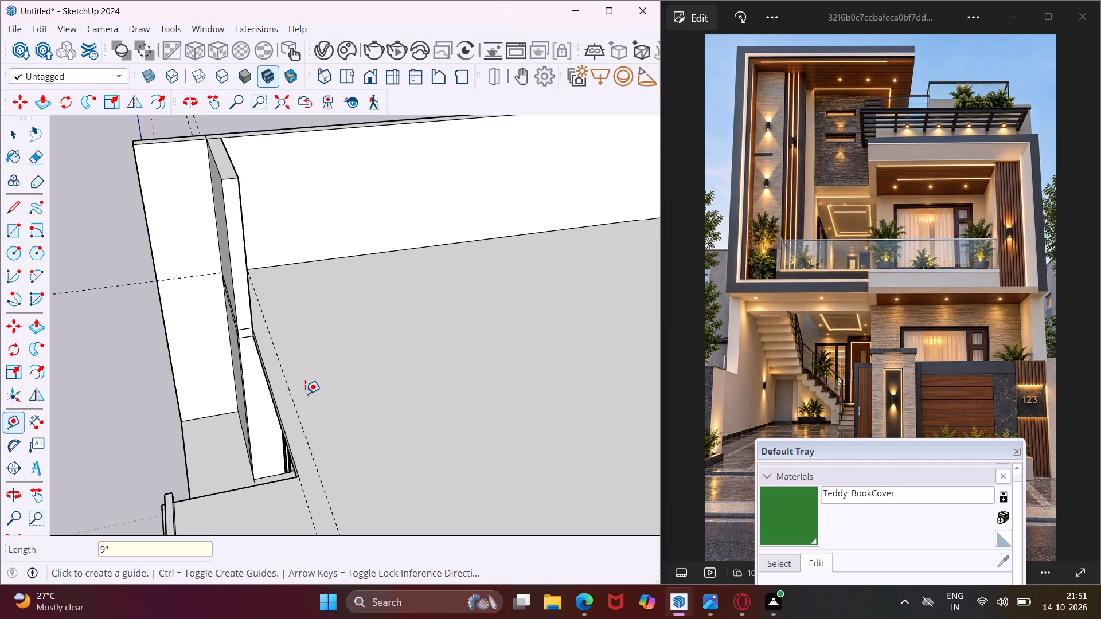
{"action": "key", "text": "Escape"}
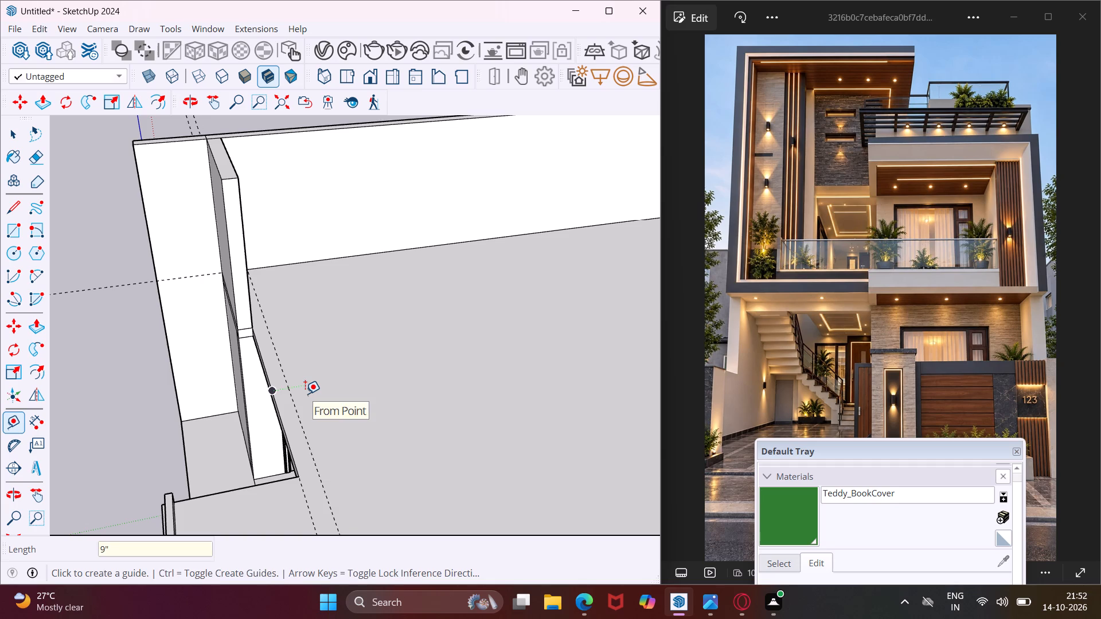
{"action": "key", "text": "Escape"}
{"action": "key", "text": "space"}
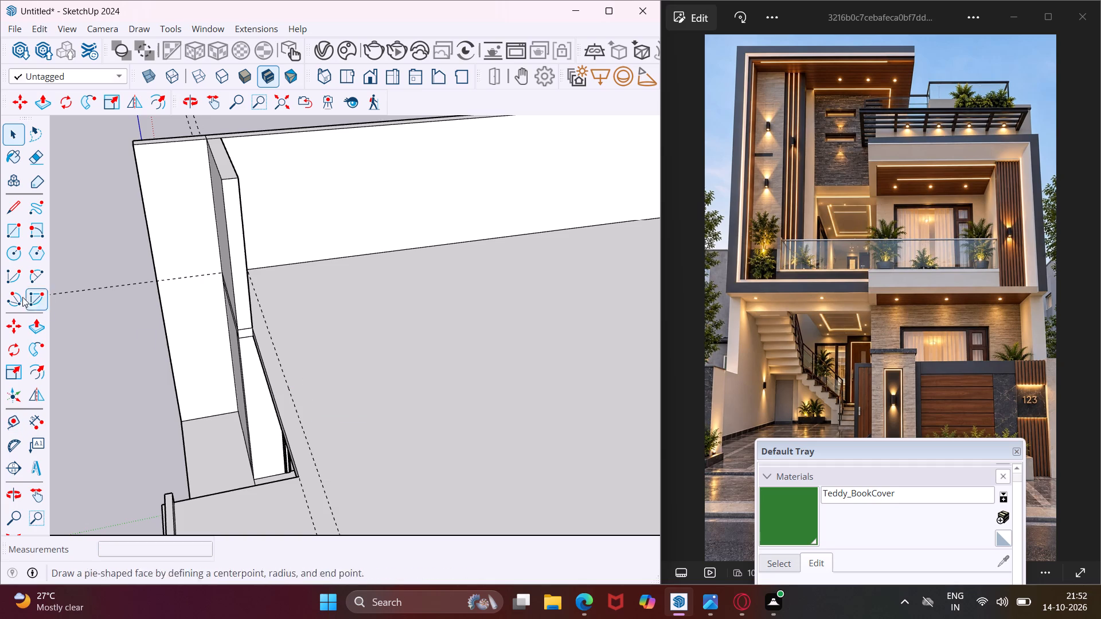
Draw an 11' 3 5/8" by 9" rectangle on the roof between the guide and recessed edge, from the tall wall to the recess corner.
{"action": "left_click", "coordinate": [21, 227]}
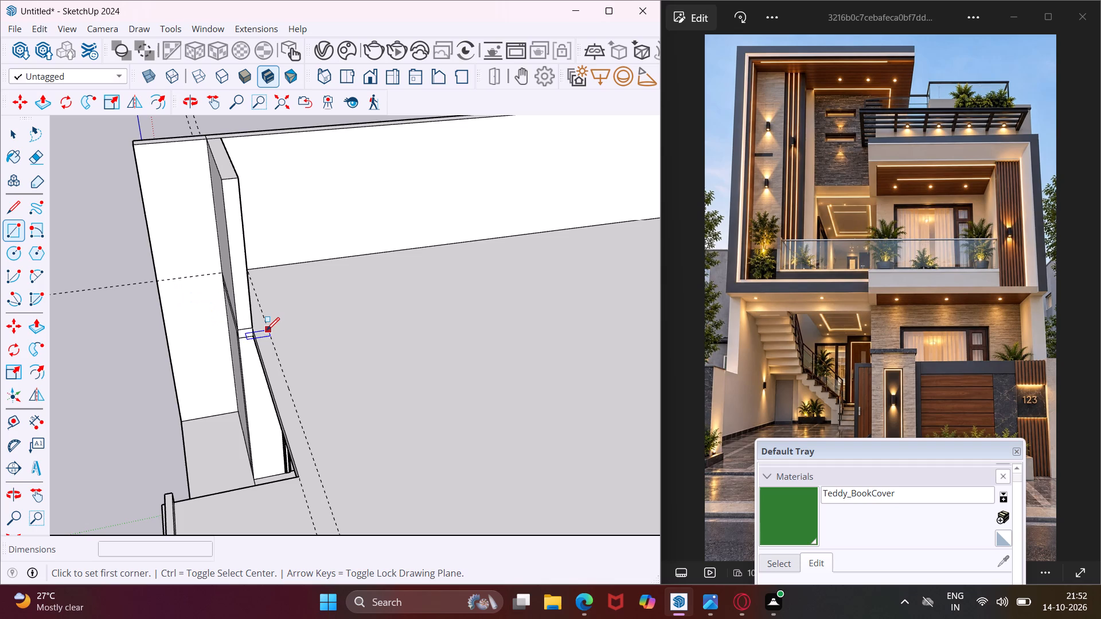
{"action": "scroll", "coordinate": [266, 326], "scroll_direction": "up", "scroll_amount": 7}
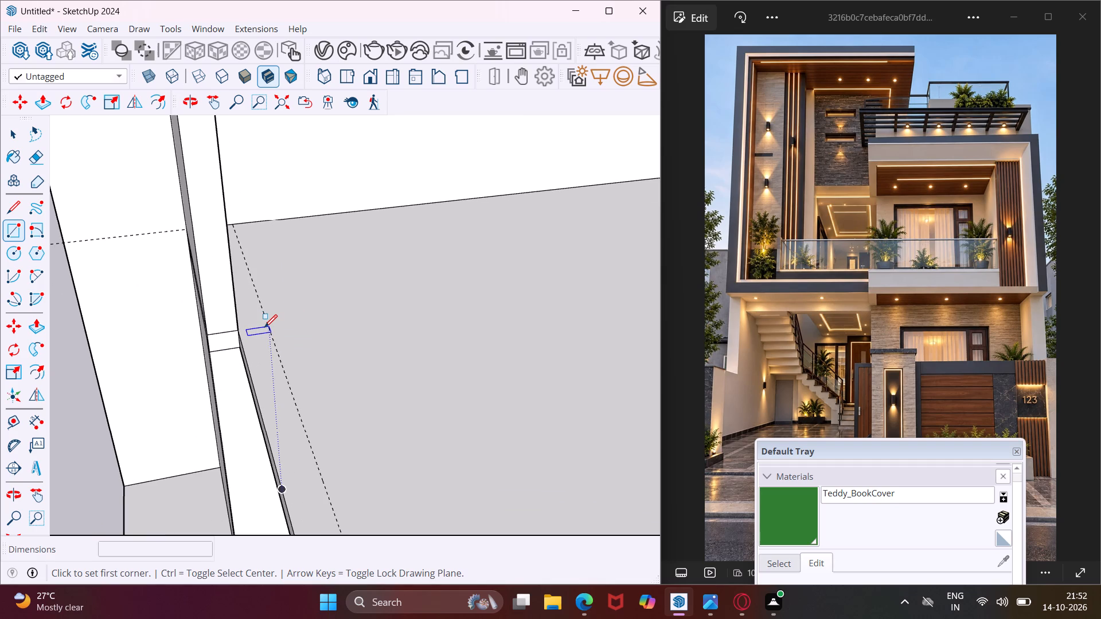
{"action": "left_click", "coordinate": [267, 326]}
{"action": "scroll", "coordinate": [270, 430], "scroll_direction": "down", "scroll_amount": 4}
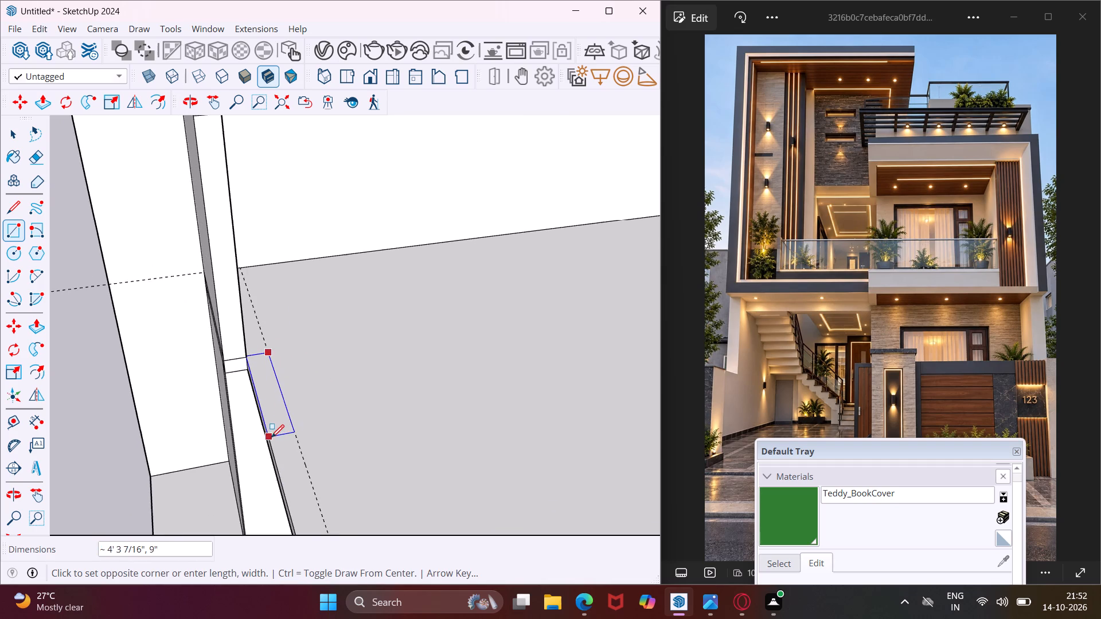
{"action": "scroll", "coordinate": [271, 440], "scroll_direction": "down", "scroll_amount": 3}
{"action": "scroll", "coordinate": [278, 503], "scroll_direction": "down", "scroll_amount": 4}
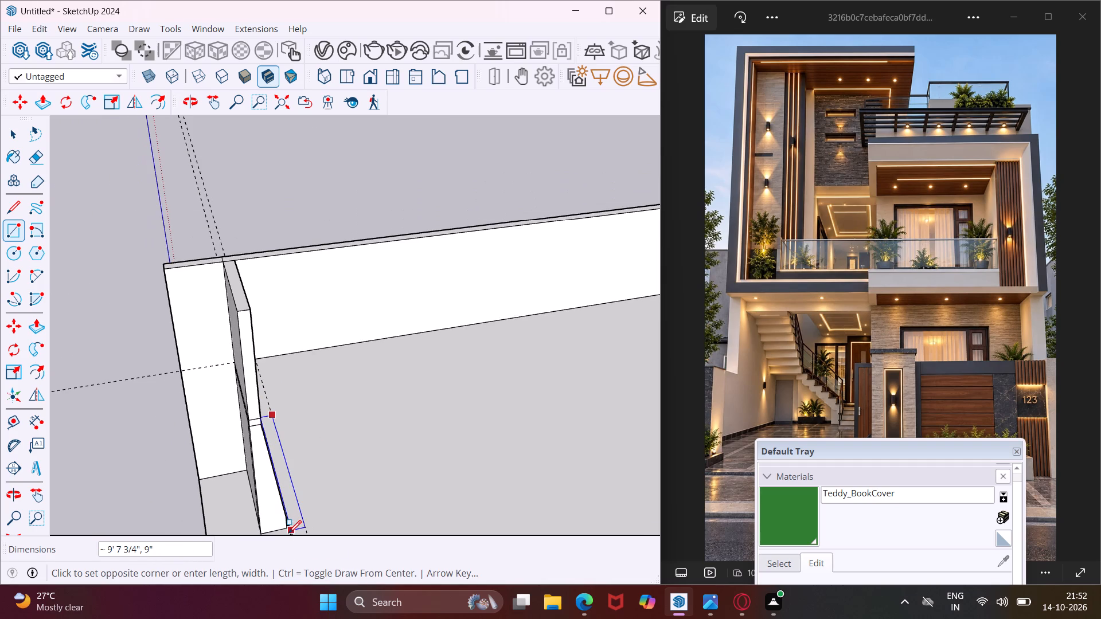
{"action": "middle_click_drag", "start_coordinate": [290, 533], "coordinate": [256, 476]}
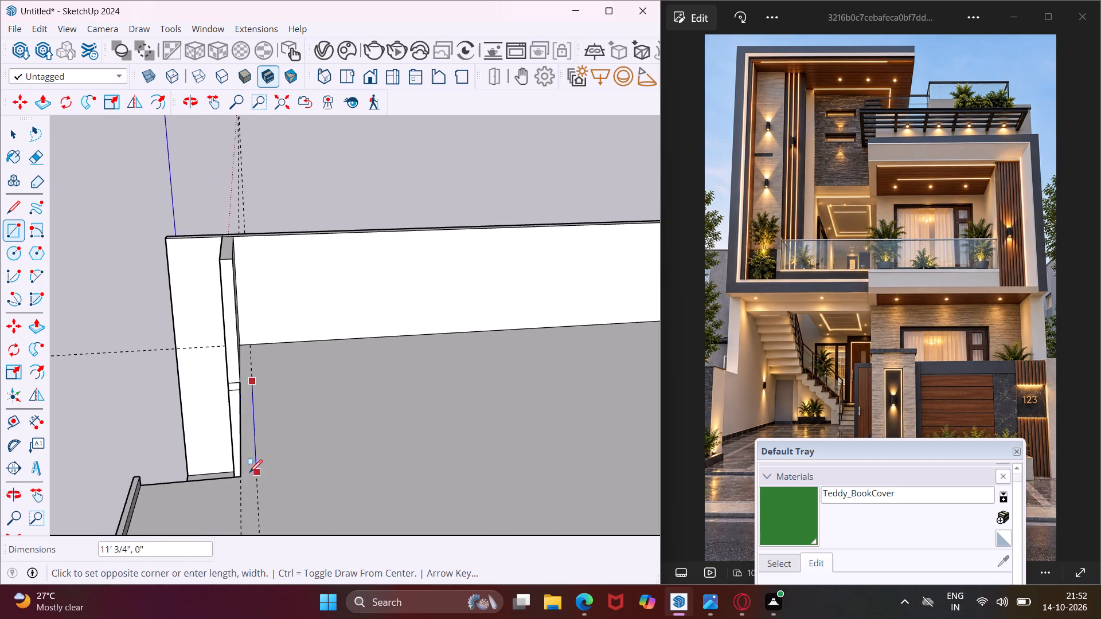
{"action": "scroll", "coordinate": [243, 479], "scroll_direction": "up", "scroll_amount": 3}
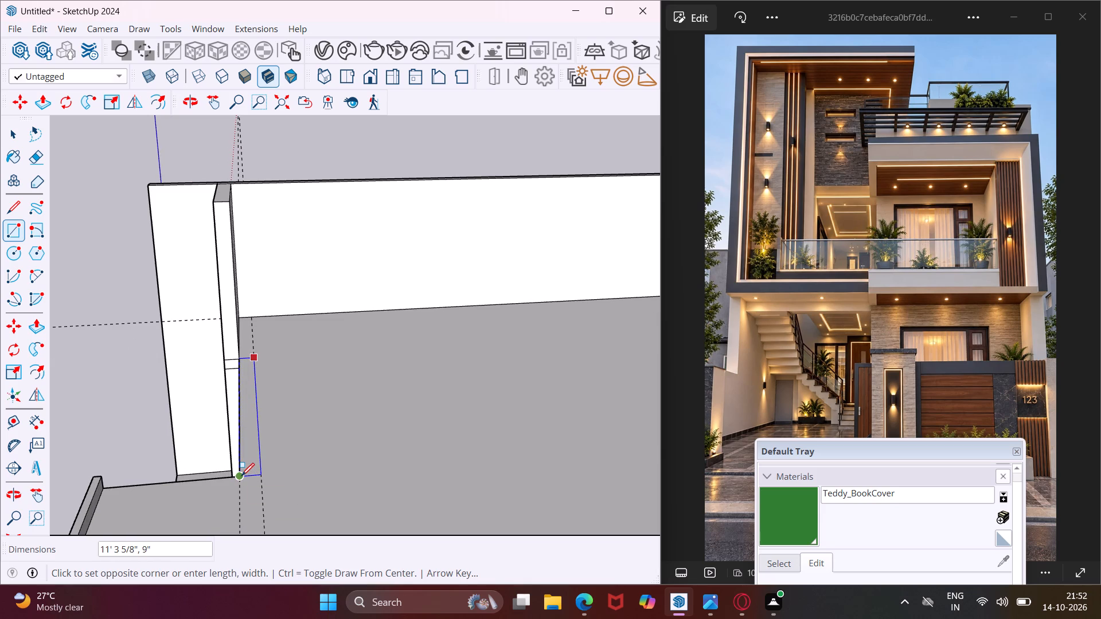
{"action": "left_click", "coordinate": [241, 476]}
{"action": "key", "text": "Escape"}
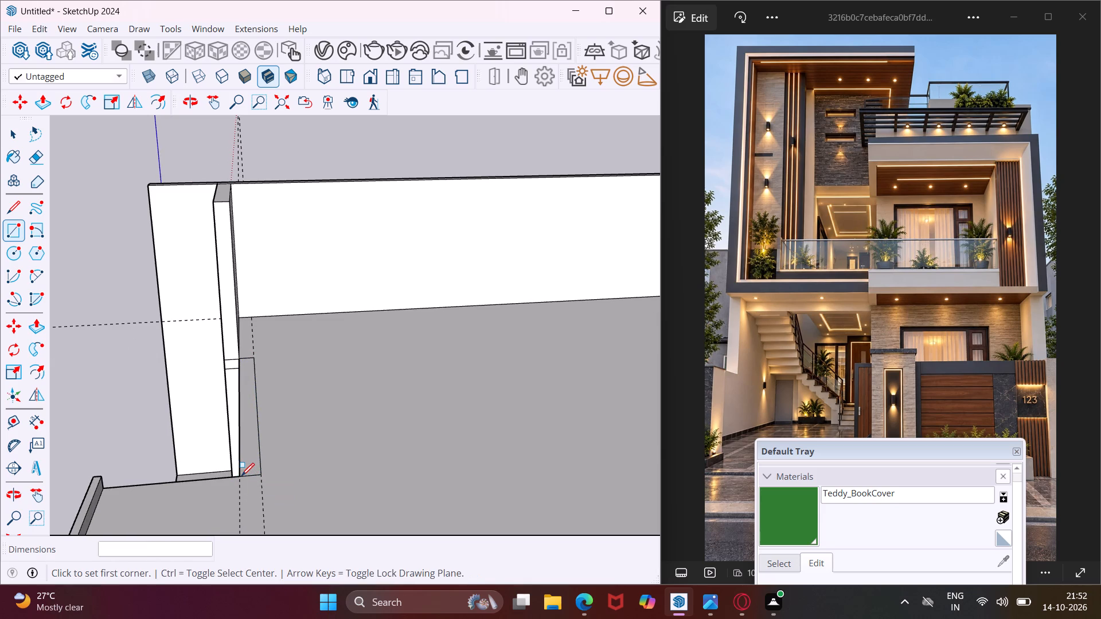
{"action": "key", "text": "space"}
{"action": "key", "text": "Escape"}
{"action": "key", "text": "space"}
Push/Pull the 9" strip above the door recess up 8', level with the adjoining tall front wall's top.
{"action": "middle_click_drag", "start_coordinate": [245, 464], "coordinate": [270, 464]}
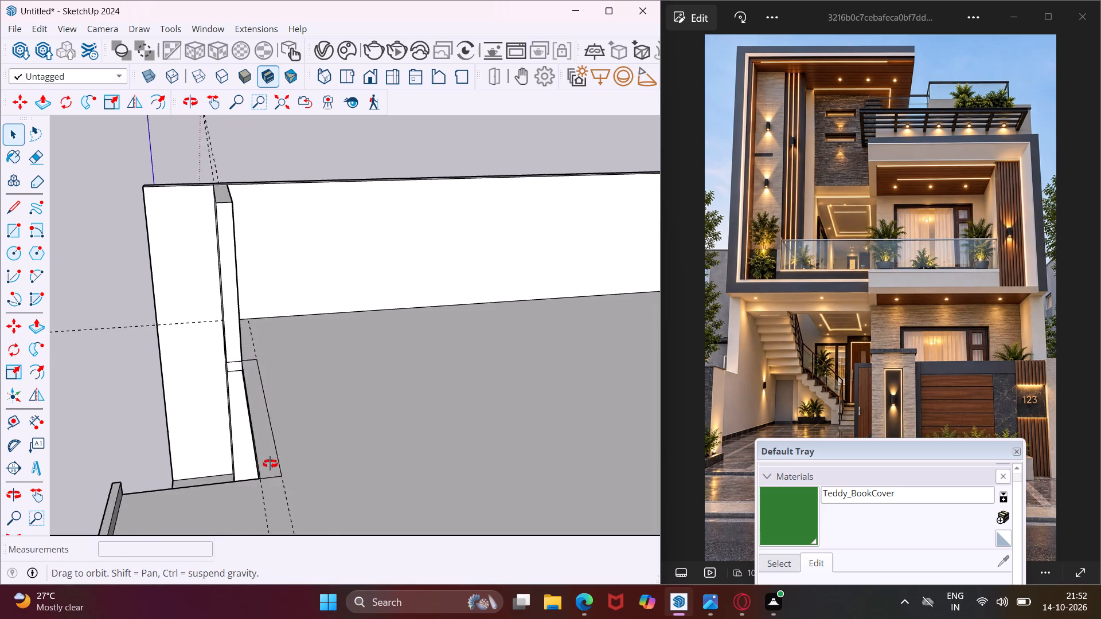
{"action": "middle_click_drag", "start_coordinate": [270, 464], "coordinate": [304, 466]}
{"action": "scroll", "coordinate": [302, 466], "scroll_direction": "up", "scroll_amount": 5}
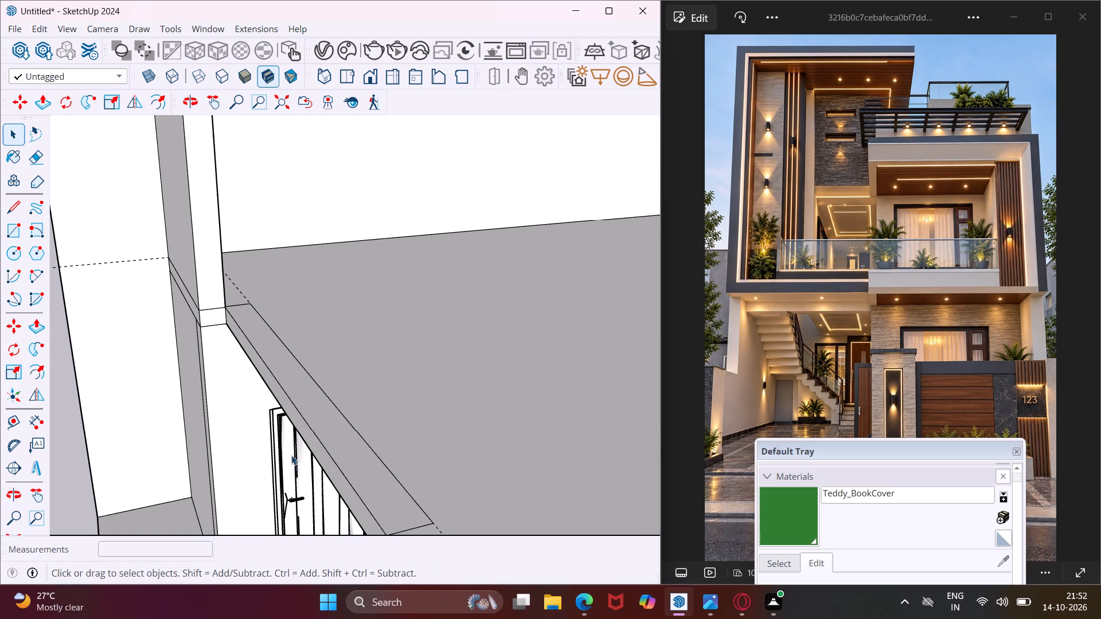
{"action": "left_click", "coordinate": [319, 418]}
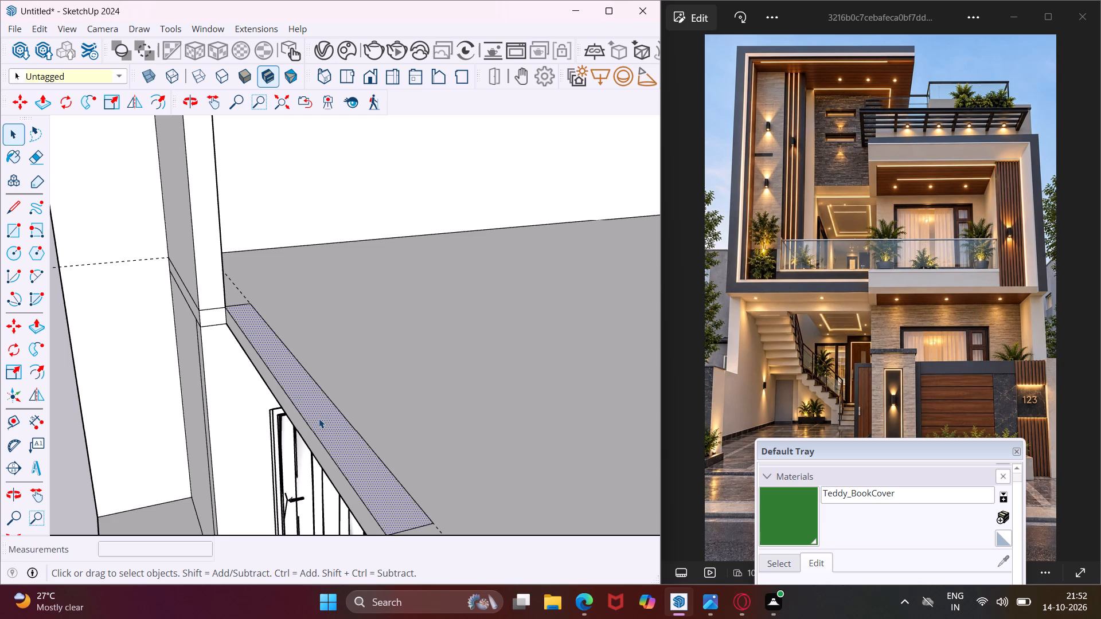
{"action": "key", "text": "p"}
{"action": "left_click", "coordinate": [319, 418]}
{"action": "scroll", "coordinate": [306, 384], "scroll_direction": "down", "scroll_amount": 2}
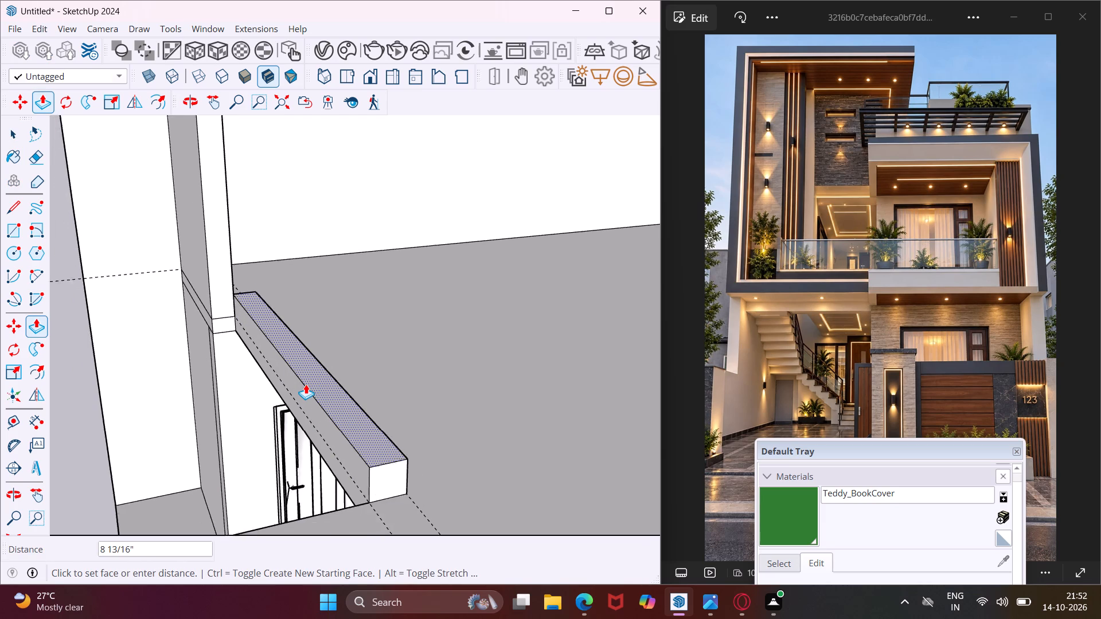
{"action": "scroll", "coordinate": [306, 384], "scroll_direction": "down", "scroll_amount": 3}
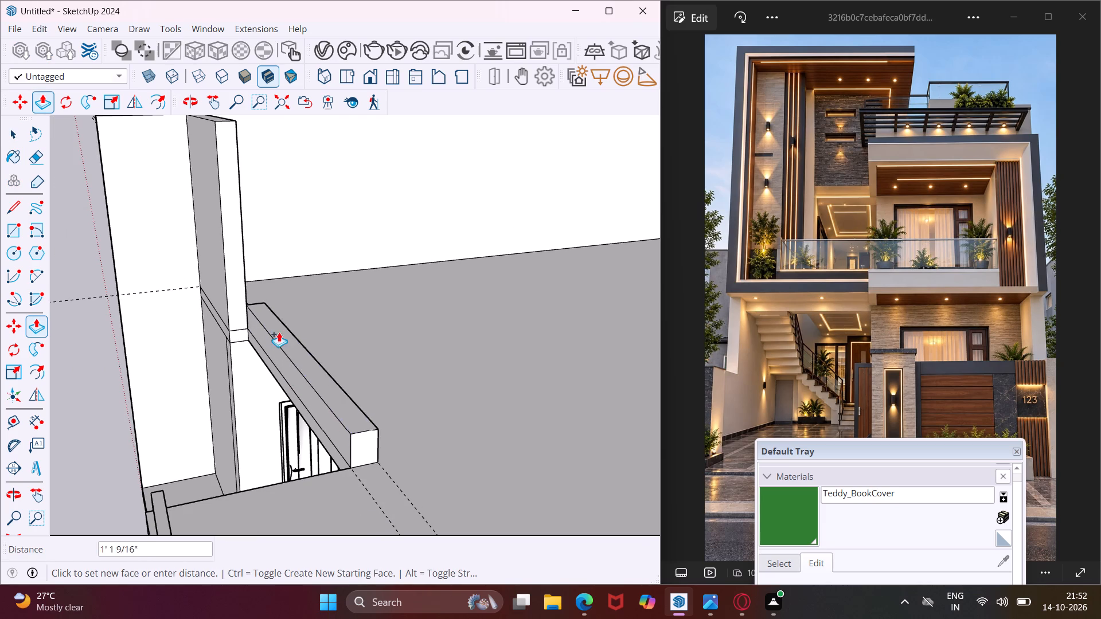
{"action": "left_click", "coordinate": [220, 123]}
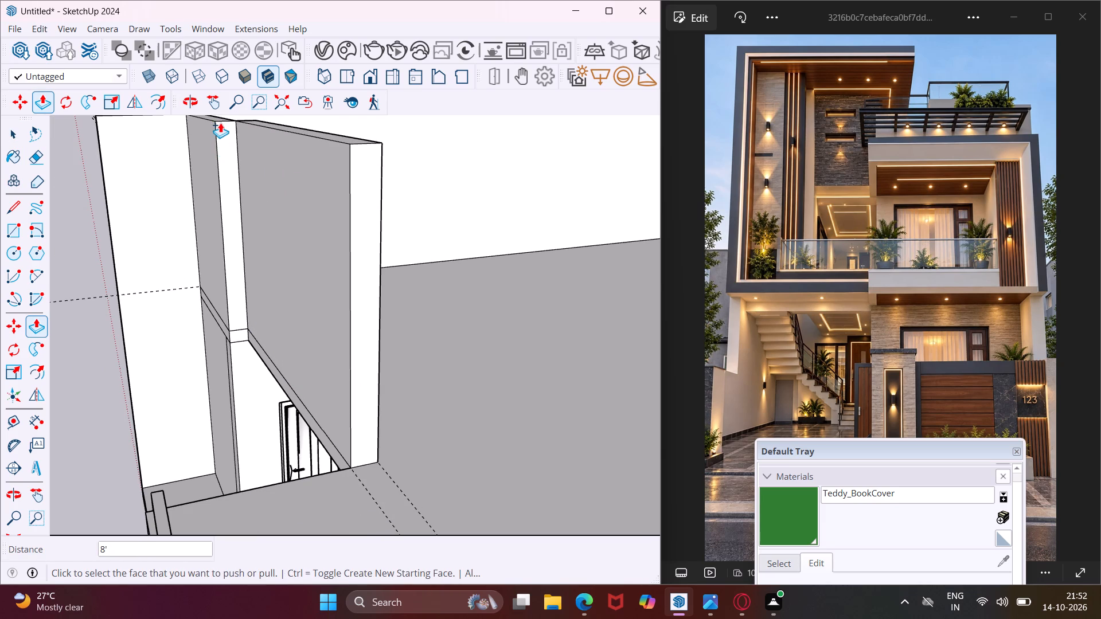
{"action": "middle_click_drag", "start_coordinate": [220, 123], "coordinate": [350, 245]}
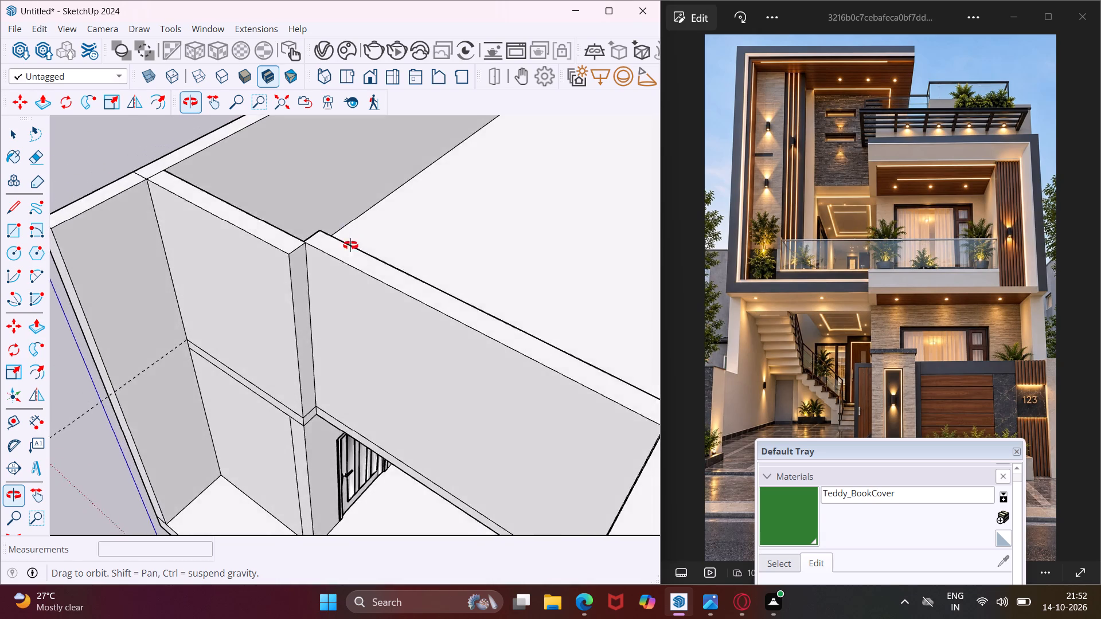
{"action": "middle_click_drag", "start_coordinate": [350, 245], "coordinate": [182, 285]}
{"action": "scroll", "coordinate": [179, 281], "scroll_direction": "down", "scroll_amount": 9}
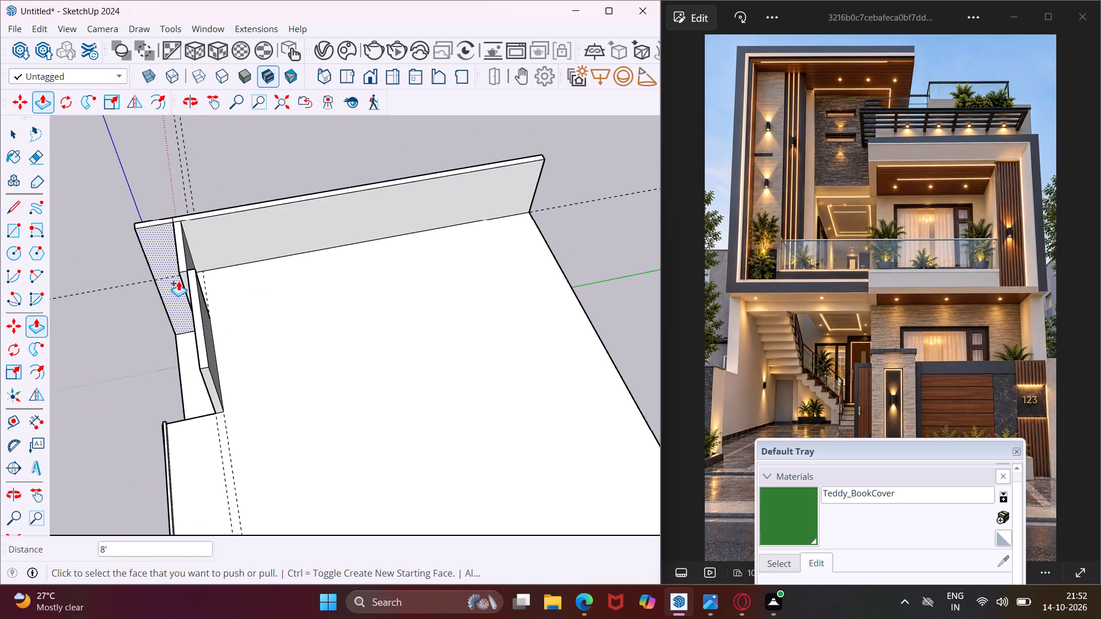
{"action": "key", "text": "Escape"}
{"action": "key", "text": "space"}
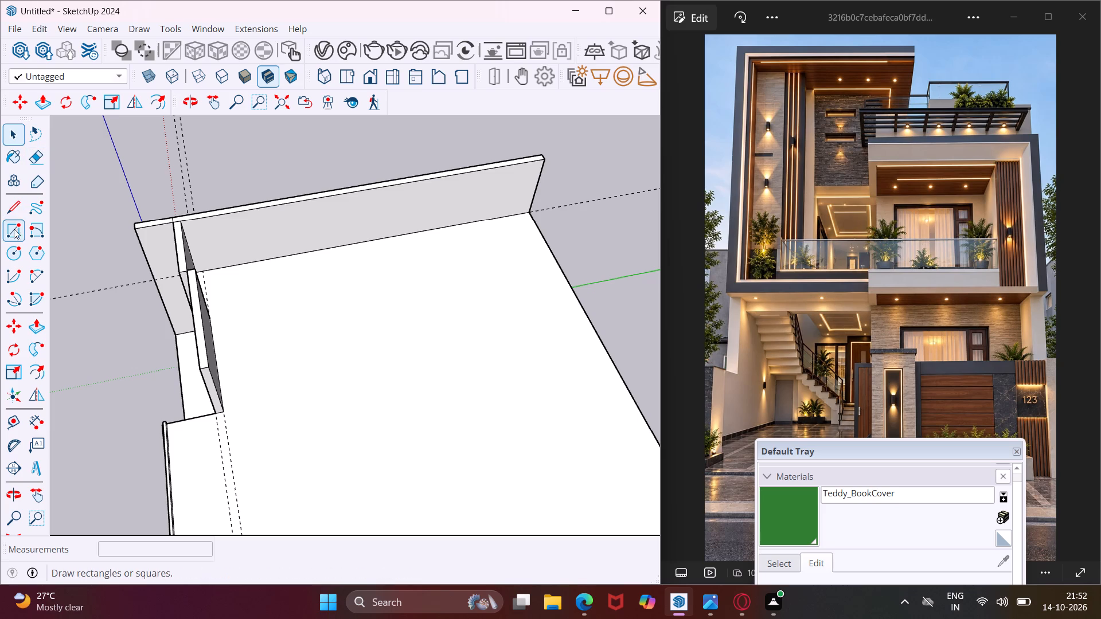
Draw a 1' high upright rotated rectangle along the full length of the side wall's outer top edge, about 44' long.
{"action": "left_click", "coordinate": [32, 233]}
{"action": "scroll", "coordinate": [136, 226], "scroll_direction": "up", "scroll_amount": 2}
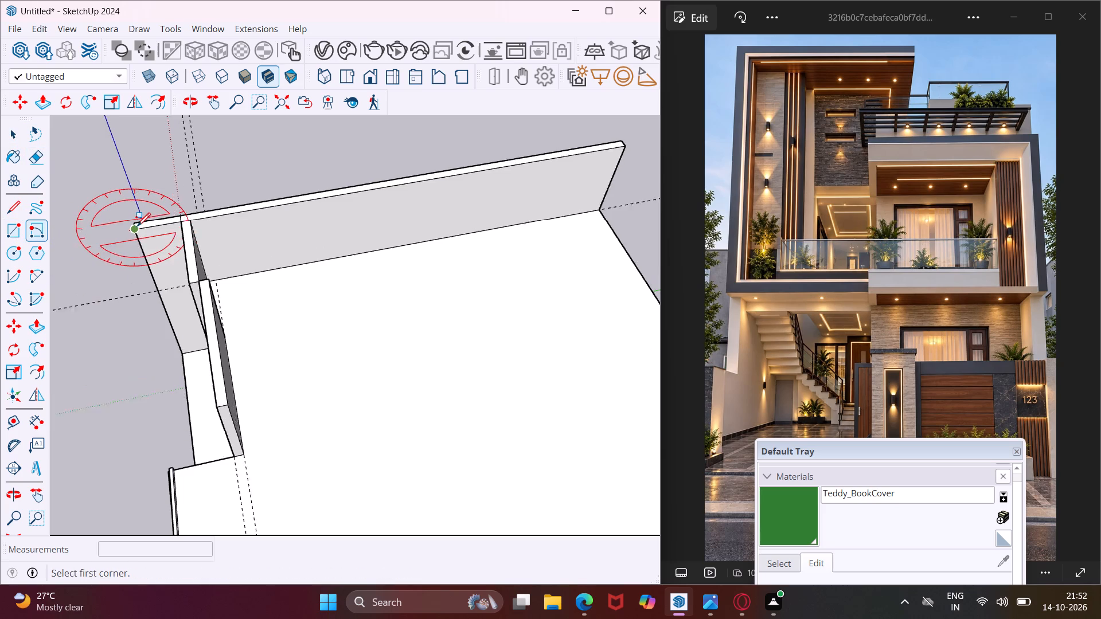
{"action": "scroll", "coordinate": [136, 226], "scroll_direction": "up", "scroll_amount": 7}
{"action": "left_click", "coordinate": [128, 222]}
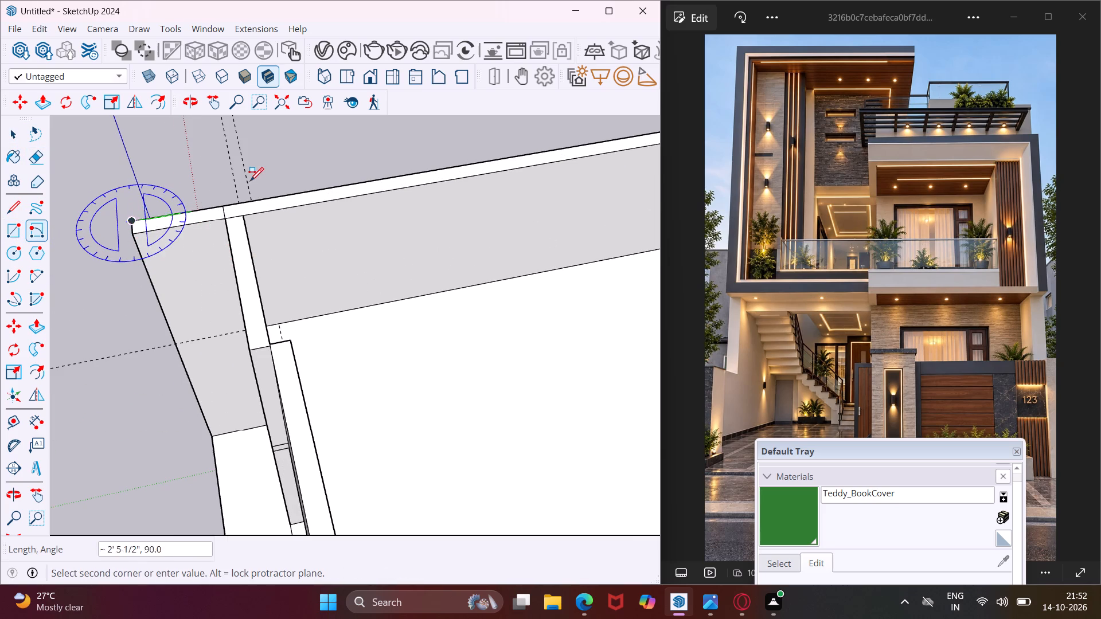
{"action": "scroll", "coordinate": [247, 191], "scroll_direction": "down", "scroll_amount": 16}
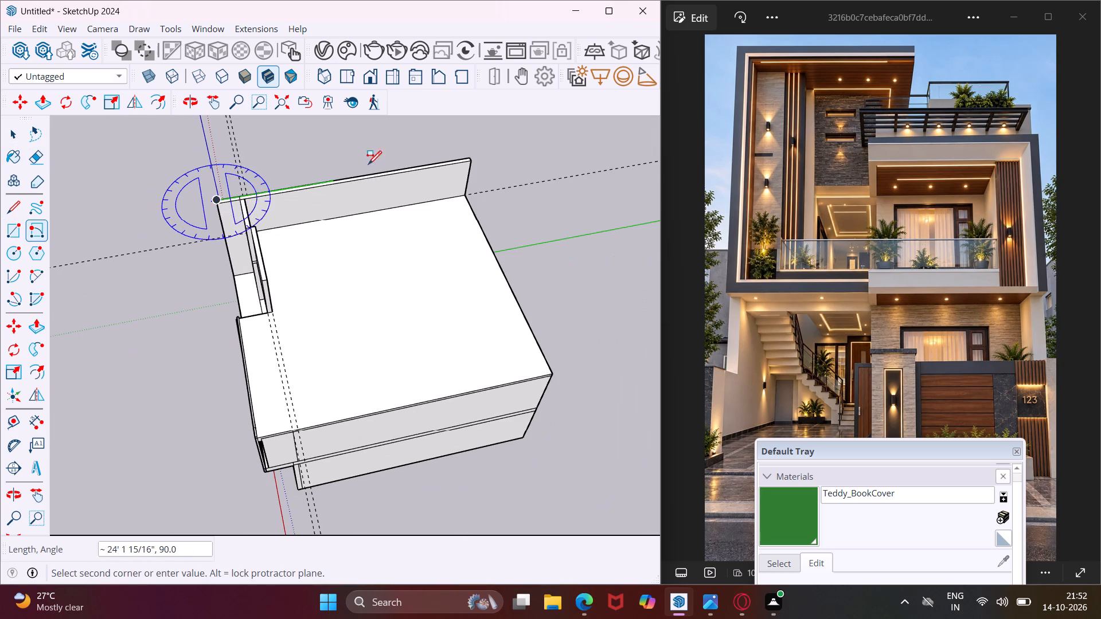
{"action": "scroll", "coordinate": [471, 152], "scroll_direction": "up", "scroll_amount": 12}
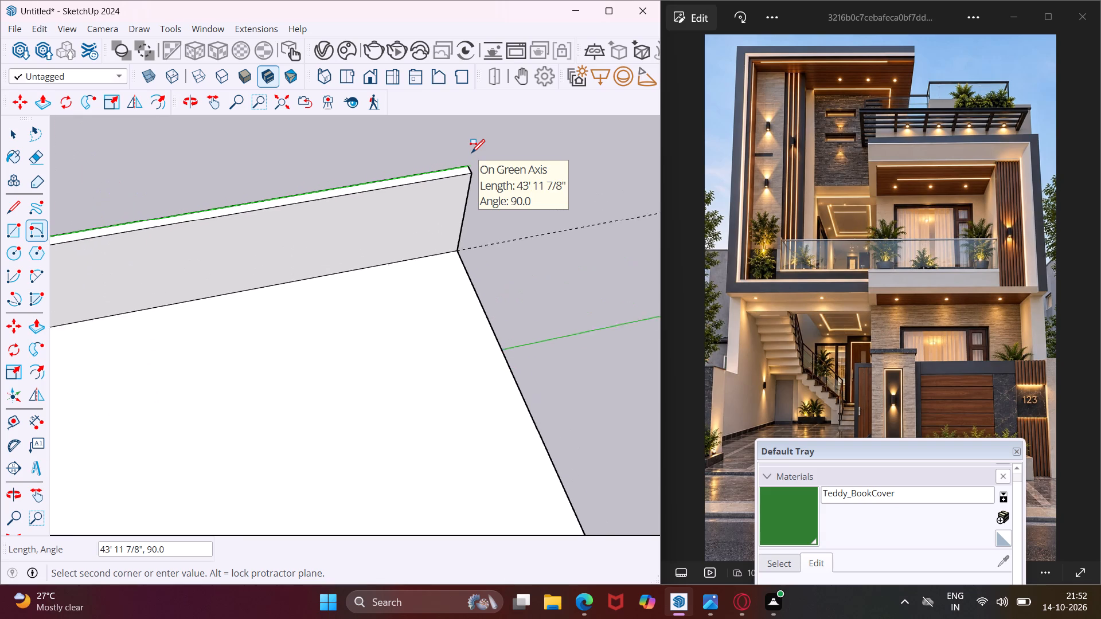
{"action": "scroll", "coordinate": [471, 152], "scroll_direction": "up", "scroll_amount": 2}
{"action": "left_click", "coordinate": [470, 169]}
{"action": "middle_click_drag", "start_coordinate": [470, 169], "coordinate": [469, 169]}
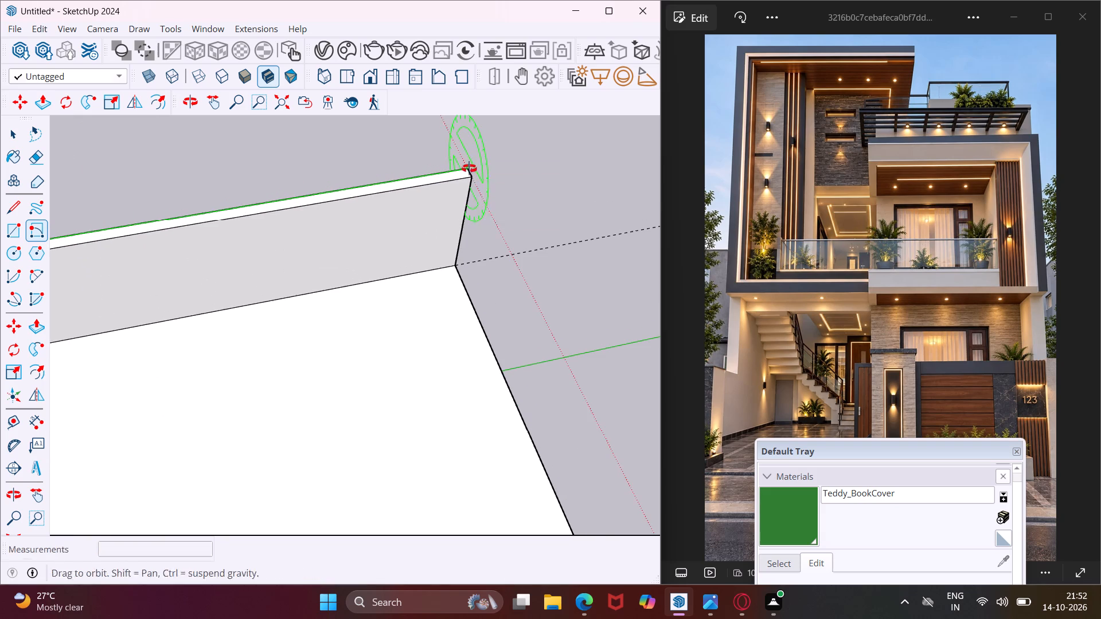
{"action": "middle_click_drag", "start_coordinate": [469, 169], "coordinate": [174, 177]}
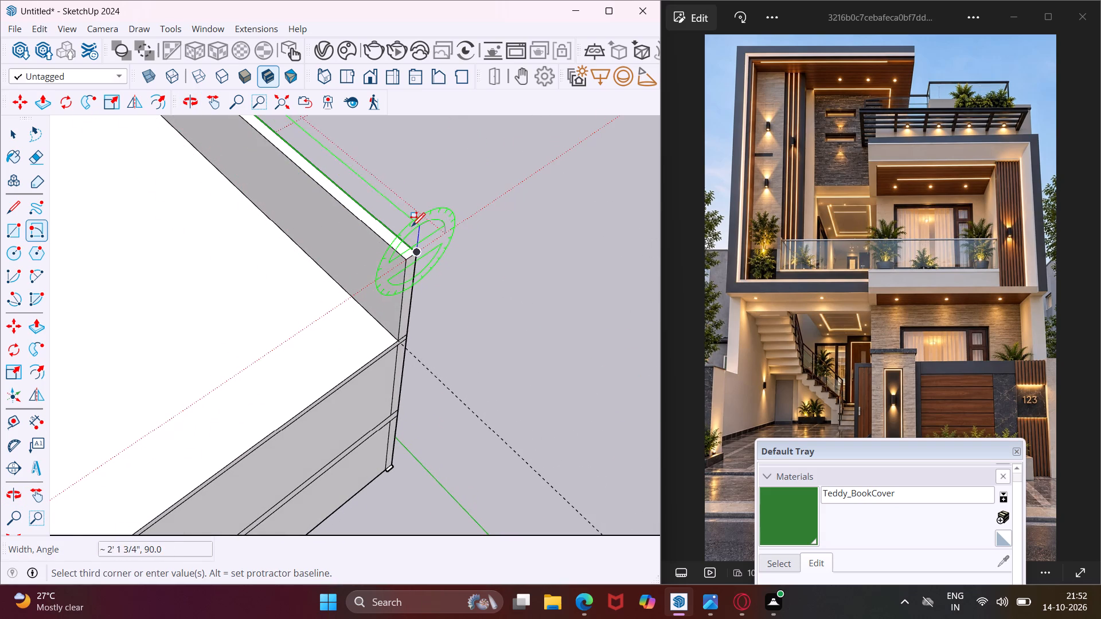
{"action": "type", "text": "1'"}
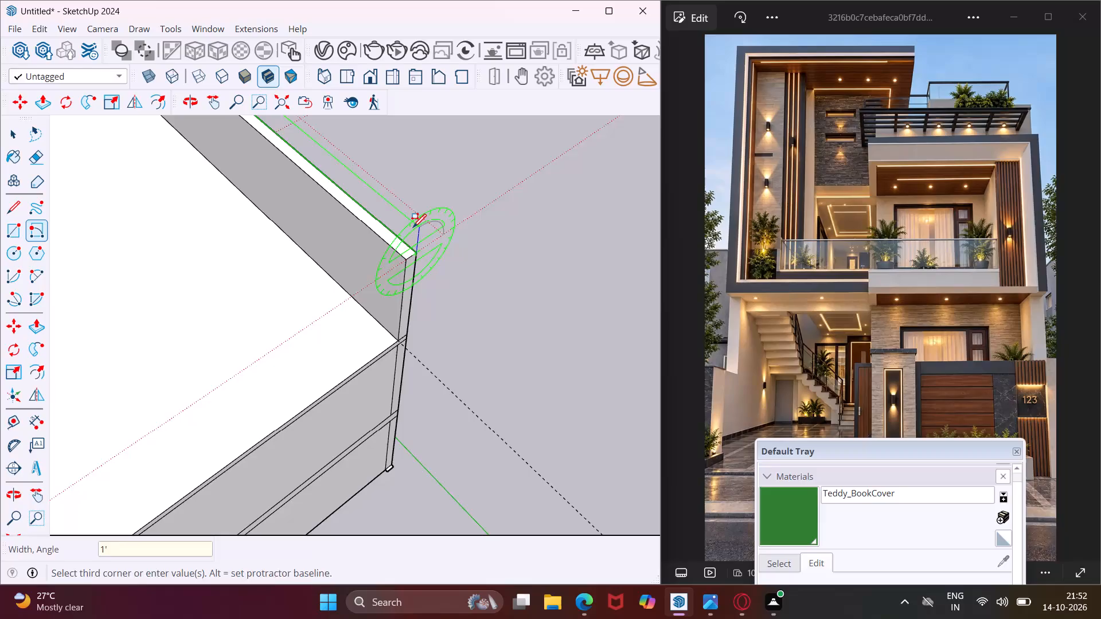
{"action": "key", "text": "Return"}
{"action": "key", "text": "Escape"}
{"action": "key", "text": "space"}
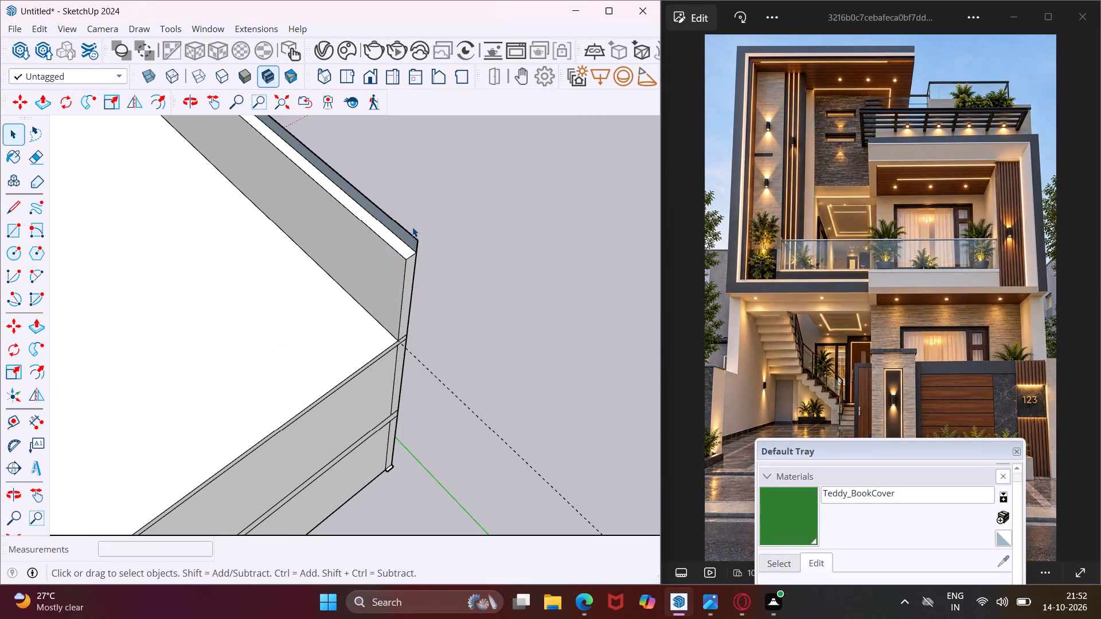
Push/Pull the 1' high upright rectangle inward 18' 8 3/4" over the front walls to form an upper roof slab.
{"action": "scroll", "coordinate": [418, 237], "scroll_direction": "up", "scroll_amount": 3}
{"action": "left_click", "coordinate": [411, 241]}
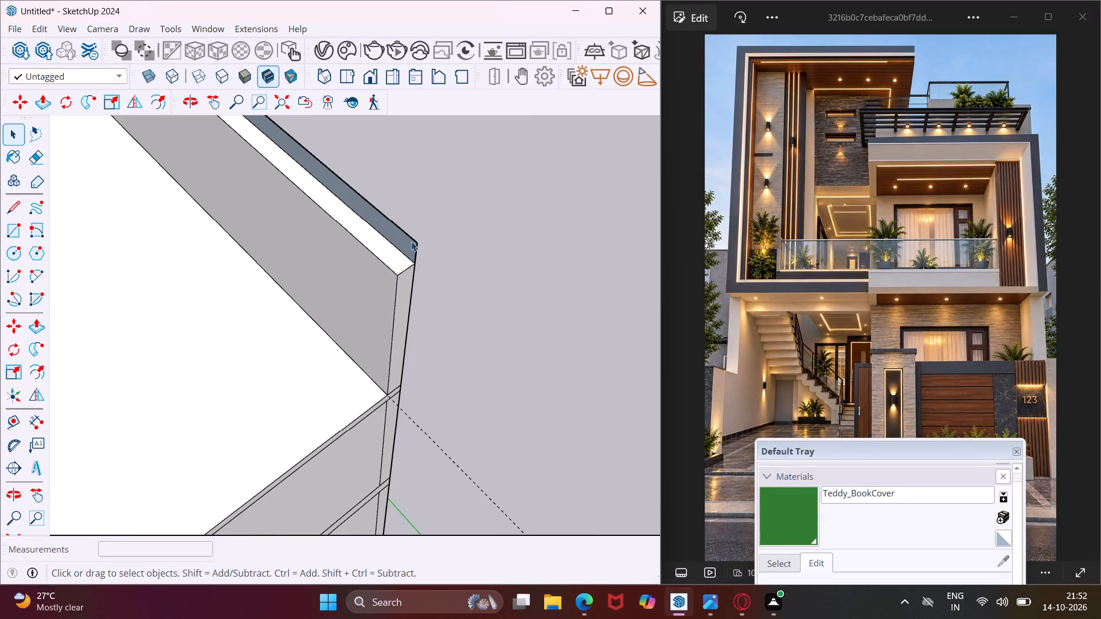
{"action": "left_click", "coordinate": [405, 242]}
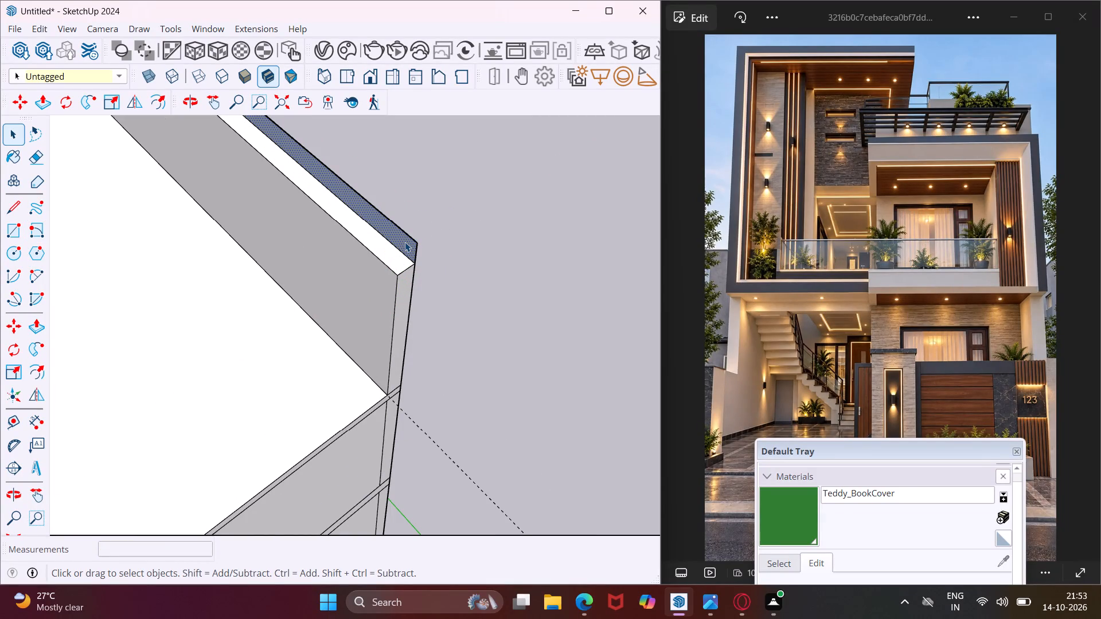
{"action": "key", "text": "p"}
{"action": "left_click", "coordinate": [405, 242]}
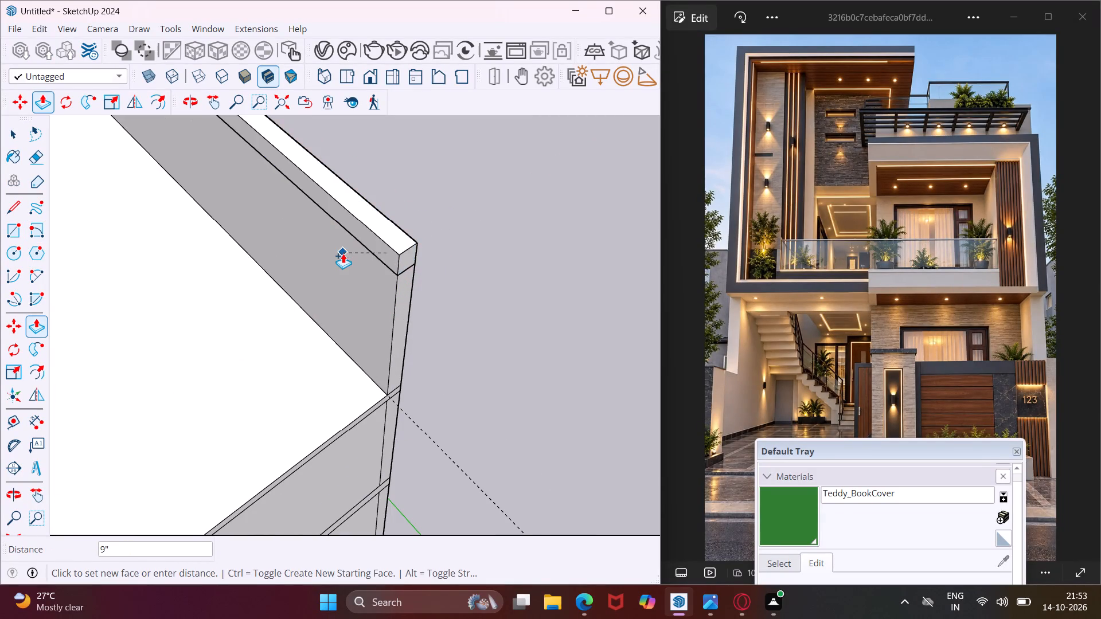
{"action": "scroll", "coordinate": [343, 253], "scroll_direction": "down", "scroll_amount": 4}
{"action": "middle_click_drag", "start_coordinate": [342, 253], "coordinate": [671, 240]}
{"action": "scroll", "coordinate": [671, 240], "scroll_direction": "up", "scroll_amount": 1}
{"action": "scroll", "coordinate": [589, 216], "scroll_direction": "down", "scroll_amount": 5}
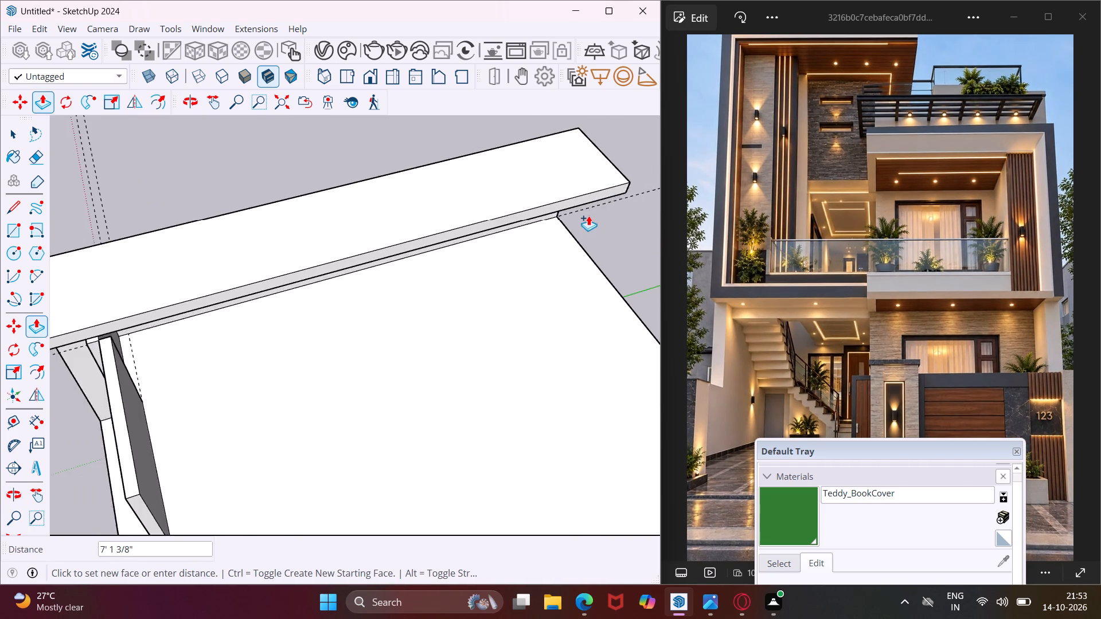
{"action": "scroll", "coordinate": [588, 215], "scroll_direction": "down", "scroll_amount": 3}
{"action": "scroll", "coordinate": [253, 440], "scroll_direction": "up", "scroll_amount": 3}
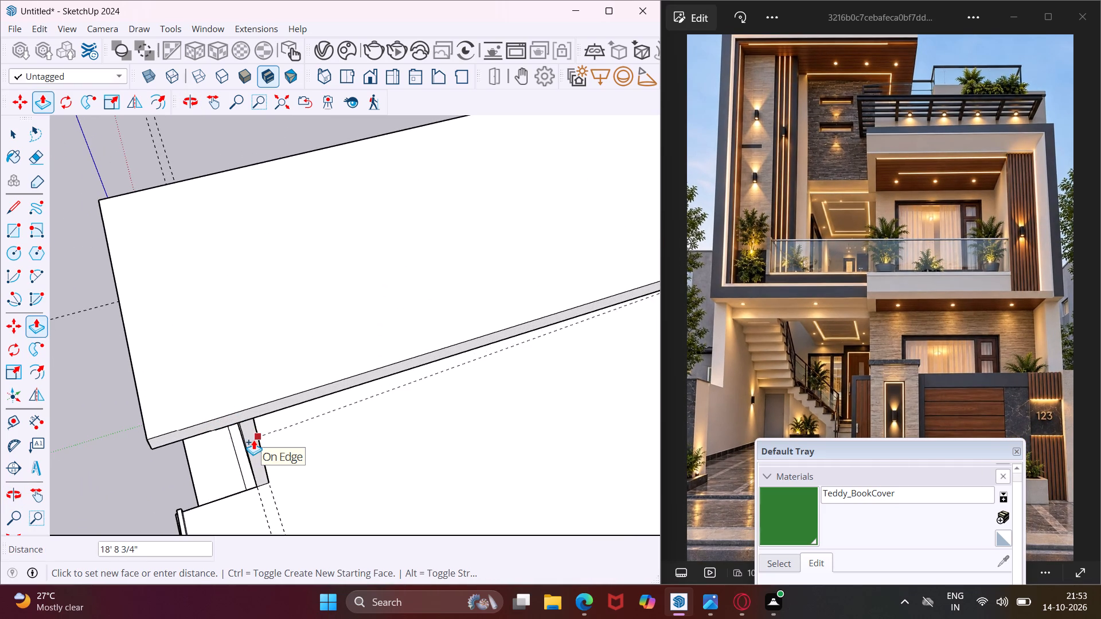
{"action": "left_click", "coordinate": [253, 440]}
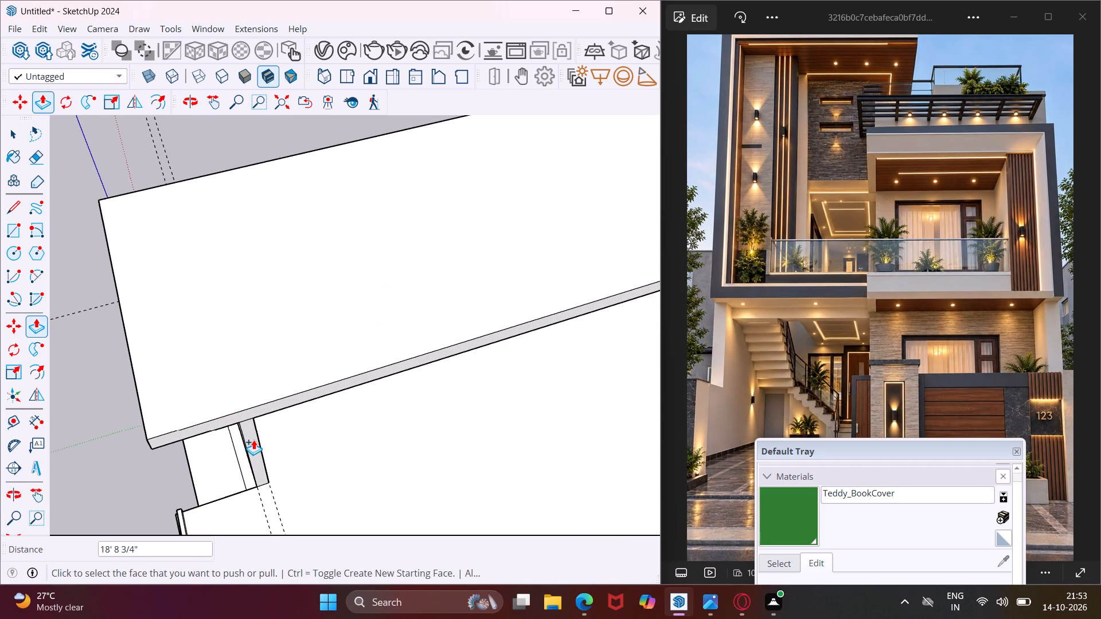
Extend the upper roof slab's long inner side face a further 4' 10 7/8" beyond the front wall's end.
{"action": "middle_click_drag", "start_coordinate": [253, 440], "coordinate": [312, 320]}
{"action": "scroll", "coordinate": [318, 233], "scroll_direction": "up", "scroll_amount": 5}
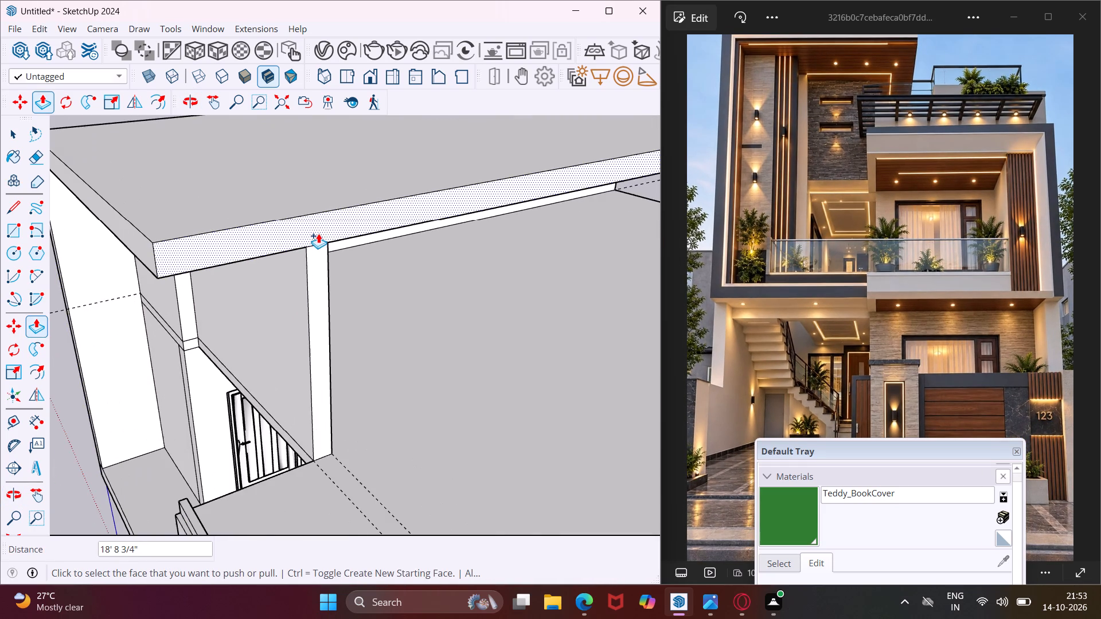
{"action": "left_click", "coordinate": [318, 233]}
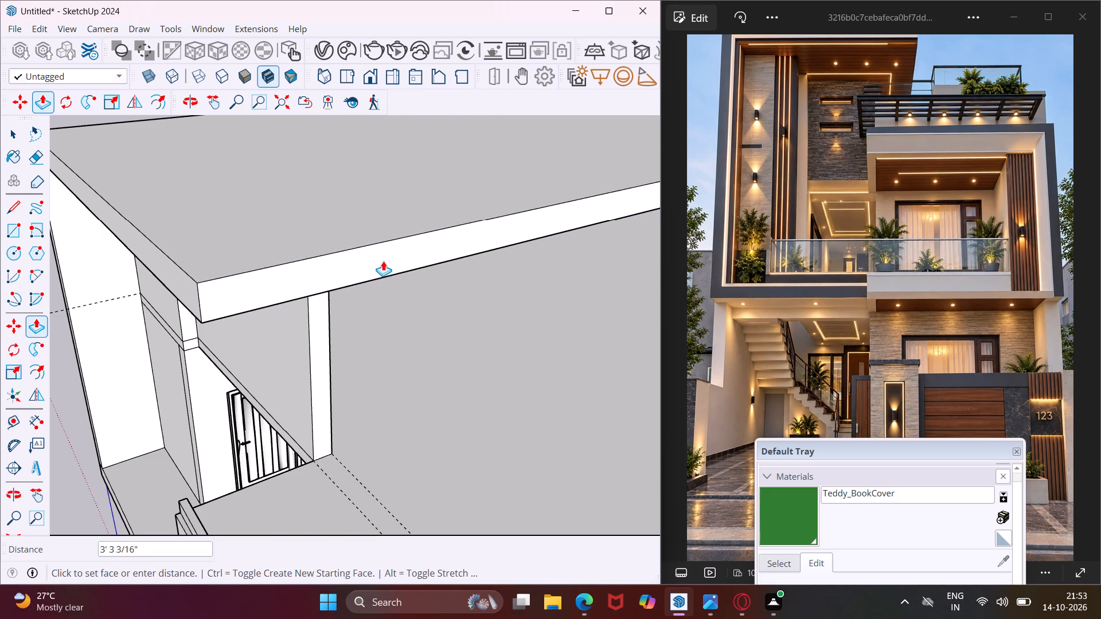
{"action": "left_click", "coordinate": [417, 289]}
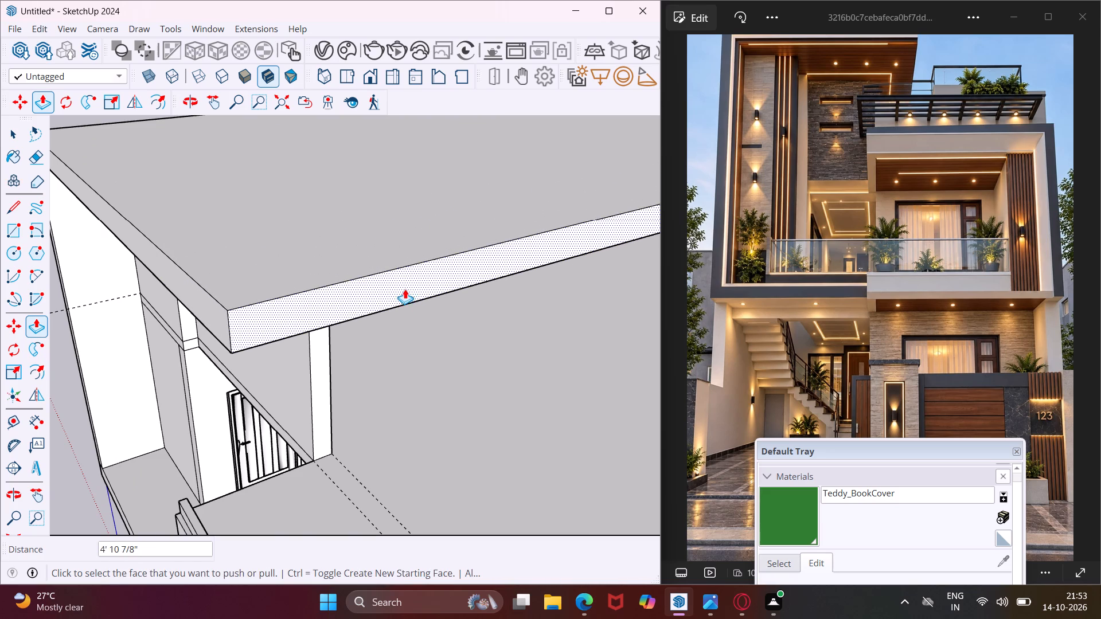
{"action": "middle_click_drag", "start_coordinate": [401, 289], "coordinate": [534, 140]}
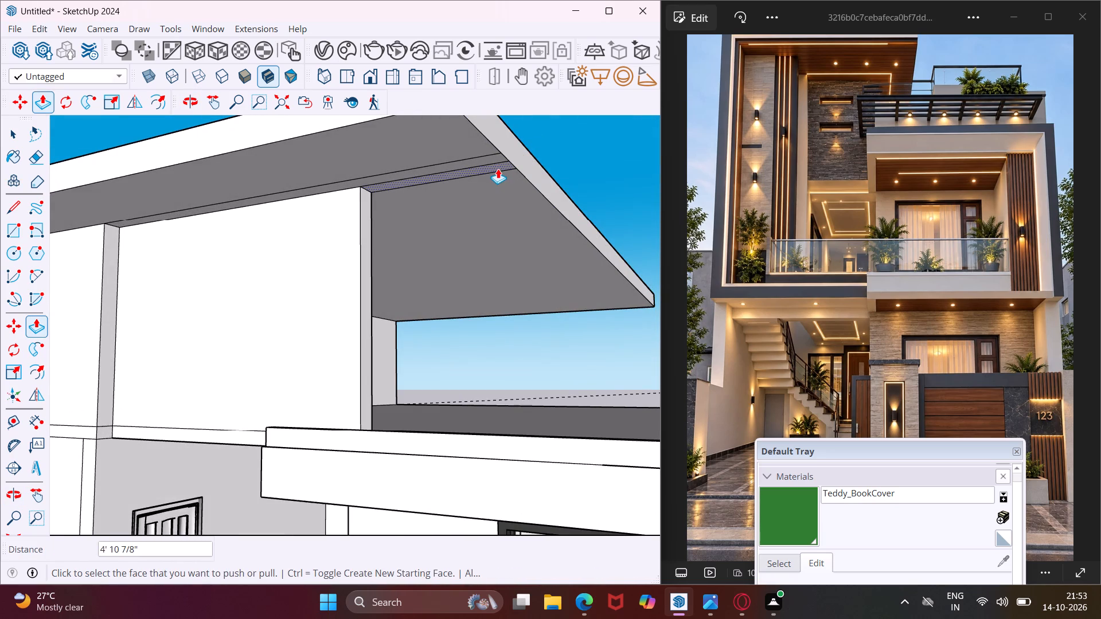
{"action": "key", "text": "Escape"}
{"action": "key", "text": "space"}
Examine the upper roof slab's overhang and the front walls below it from above and from the front.
{"action": "scroll", "coordinate": [314, 256], "scroll_direction": "down", "scroll_amount": 2}
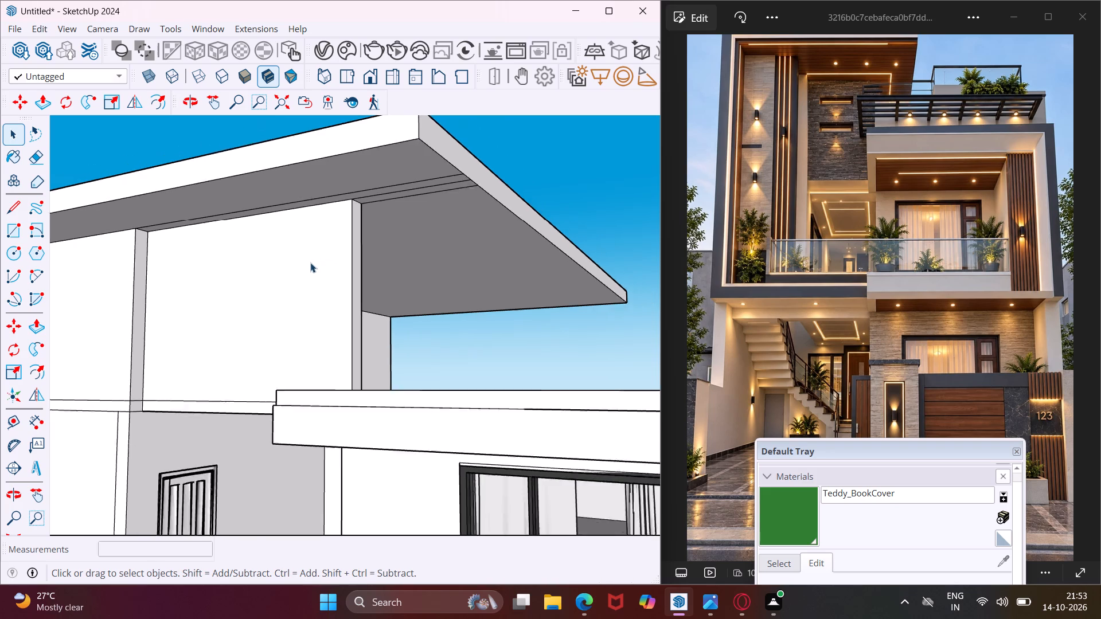
{"action": "scroll", "coordinate": [310, 263], "scroll_direction": "down", "scroll_amount": 3}
{"action": "middle_click_drag", "start_coordinate": [373, 314], "coordinate": [268, 413]}
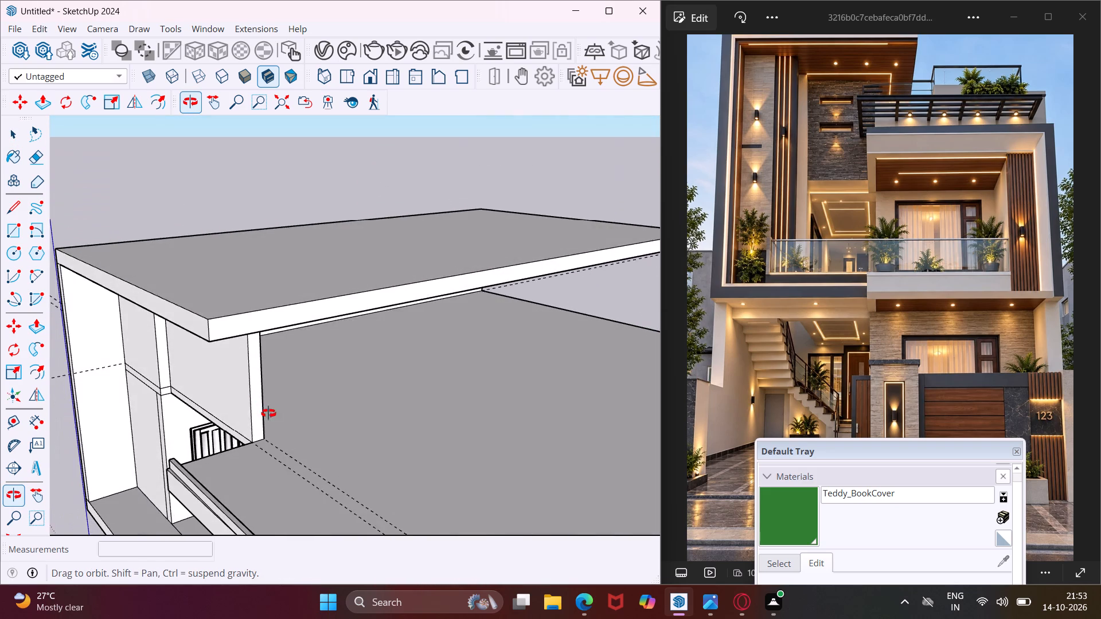
{"action": "middle_click_drag", "start_coordinate": [268, 413], "coordinate": [268, 409]}
{"action": "scroll", "coordinate": [251, 377], "scroll_direction": "down", "scroll_amount": 5}
{"action": "middle_click_drag", "start_coordinate": [292, 400], "coordinate": [366, 432]}
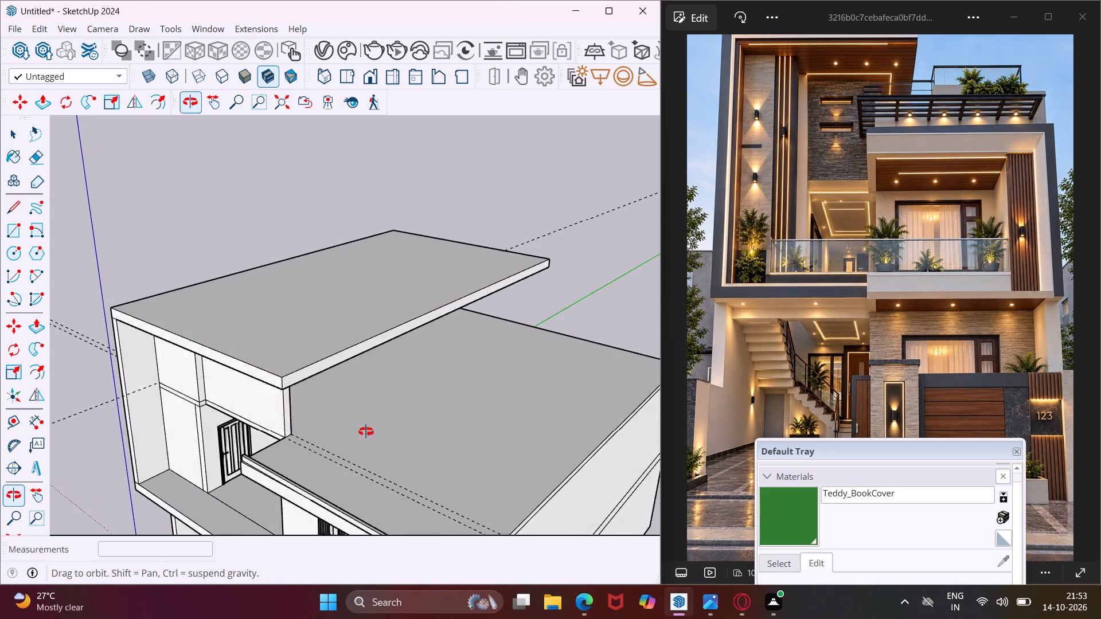
{"action": "middle_click_drag", "start_coordinate": [366, 432], "coordinate": [424, 433]}
{"action": "middle_click_drag", "start_coordinate": [407, 462], "coordinate": [412, 398]}
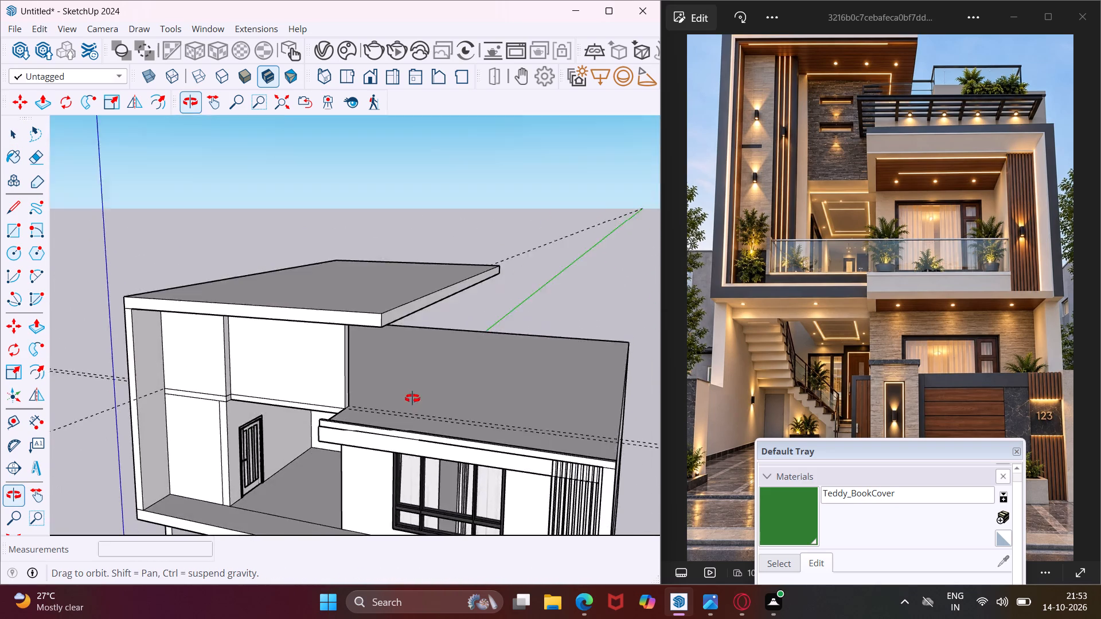
{"action": "middle_click_drag", "start_coordinate": [412, 398], "coordinate": [365, 346]}
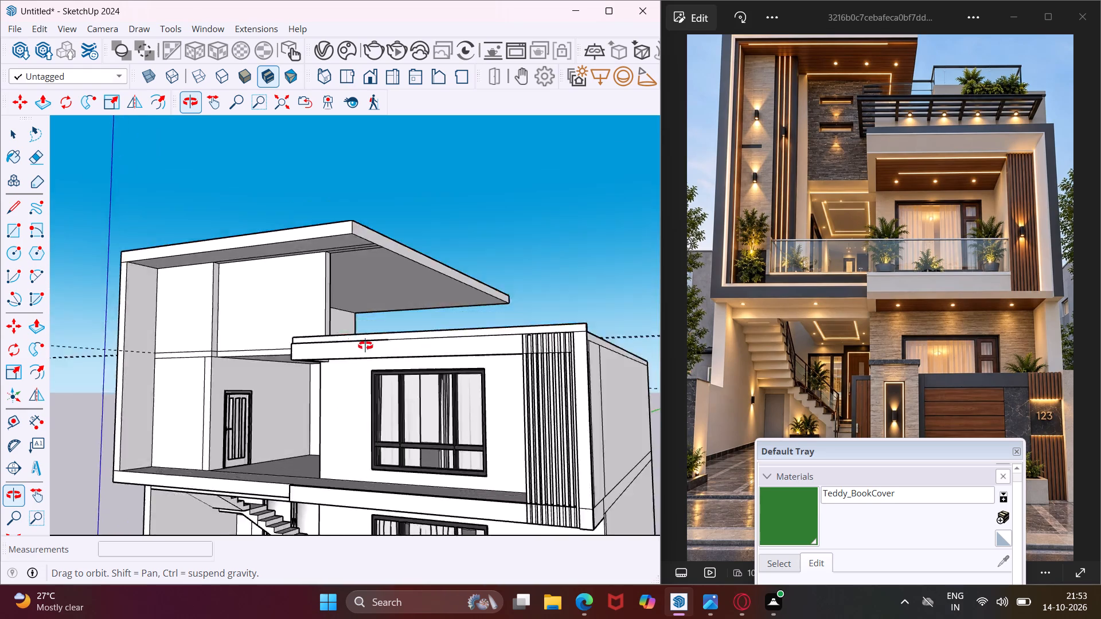
{"action": "middle_click_drag", "start_coordinate": [365, 346], "coordinate": [194, 452]}
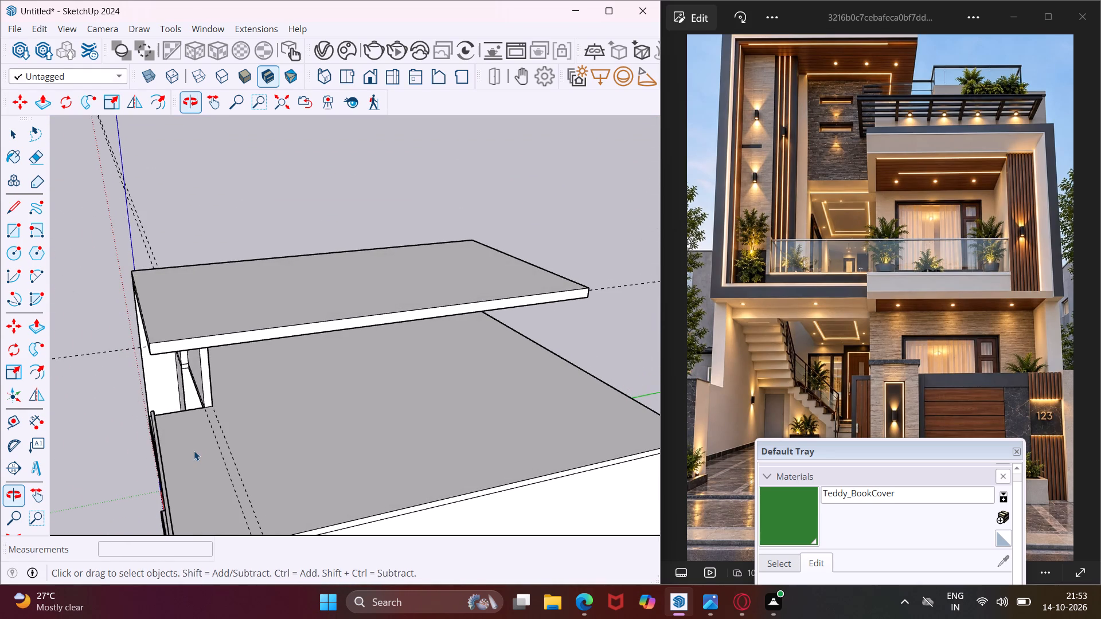
Place a guide 9" from the existing guide line running along the front of the open terrace, on the slab's front-edge side.
{"action": "scroll", "coordinate": [209, 410], "scroll_direction": "up", "scroll_amount": 4}
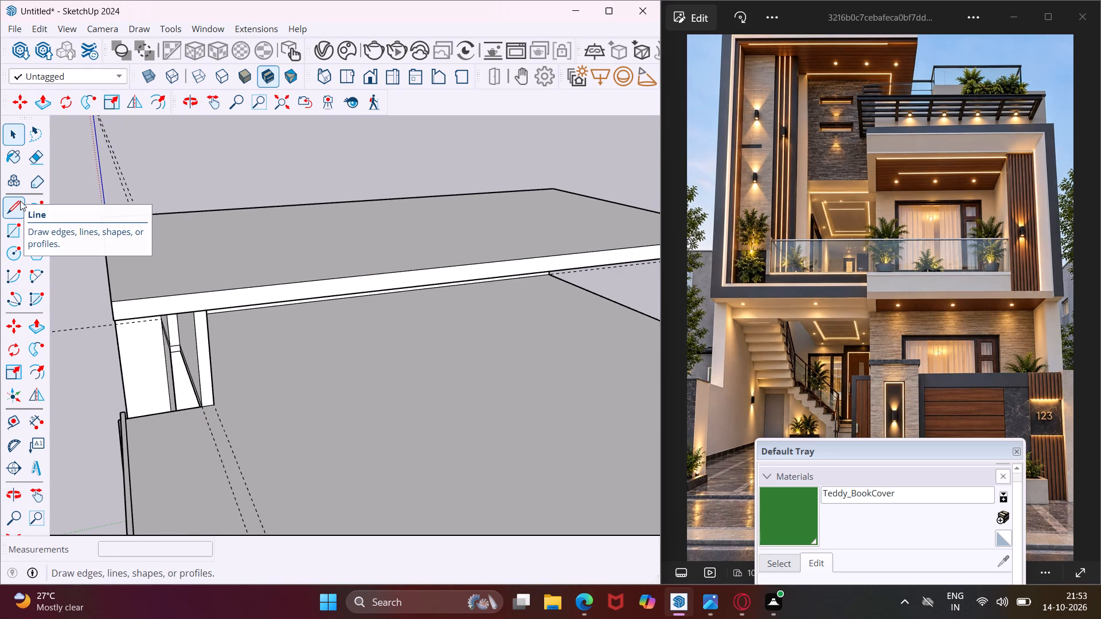
{"action": "left_click", "coordinate": [15, 418]}
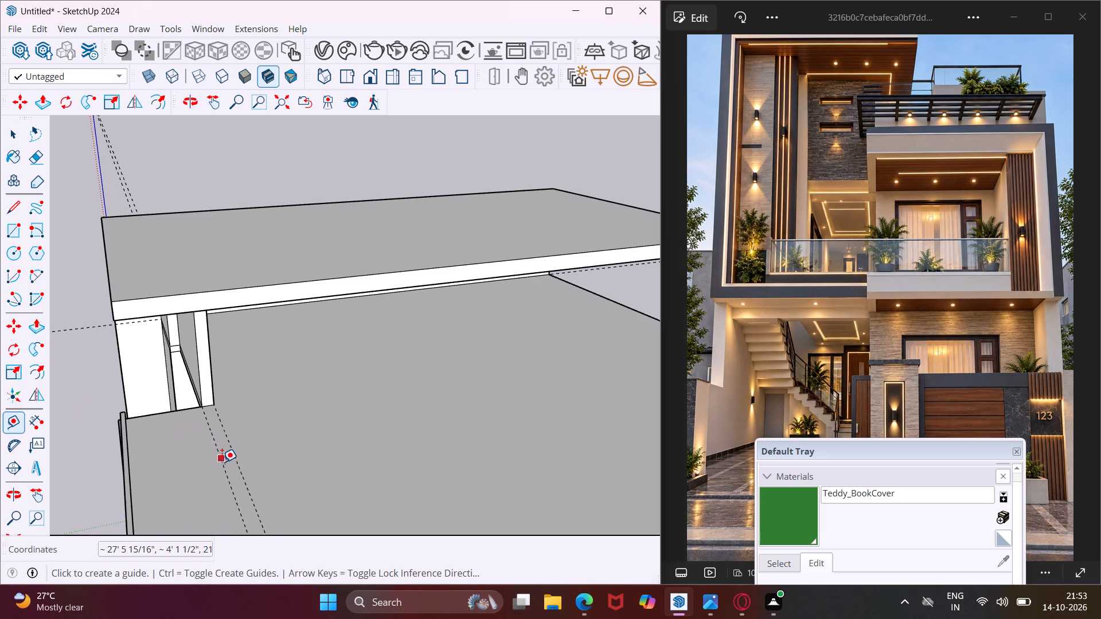
{"action": "left_click", "coordinate": [222, 462]}
{"action": "type", "text": "9\""}
{"action": "key", "text": "Return"}
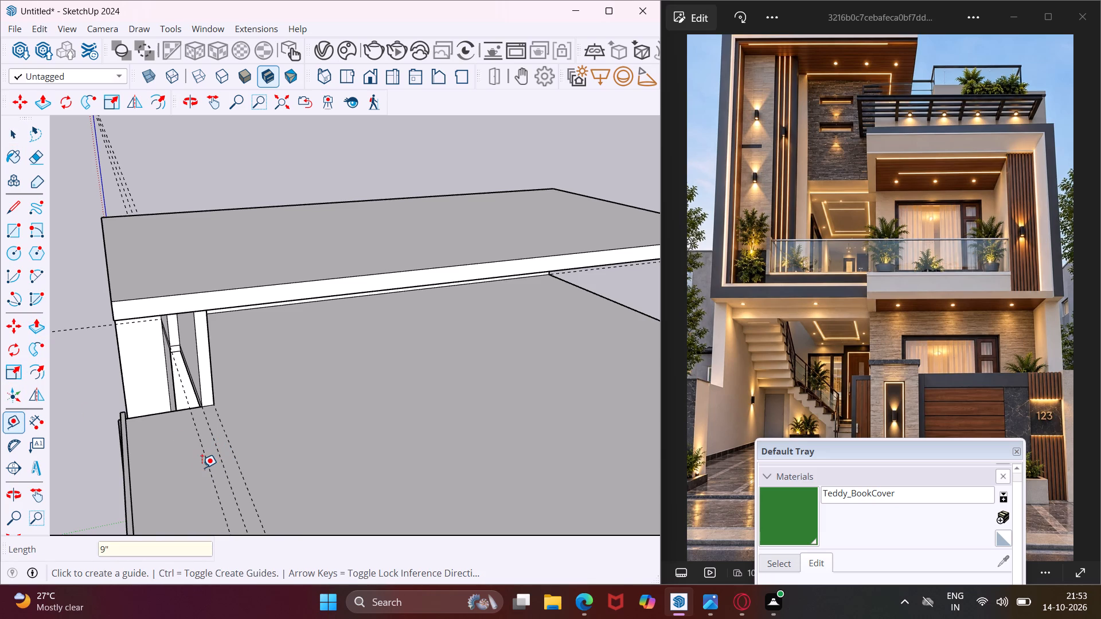
{"action": "scroll", "coordinate": [179, 438], "scroll_direction": "down", "scroll_amount": 7}
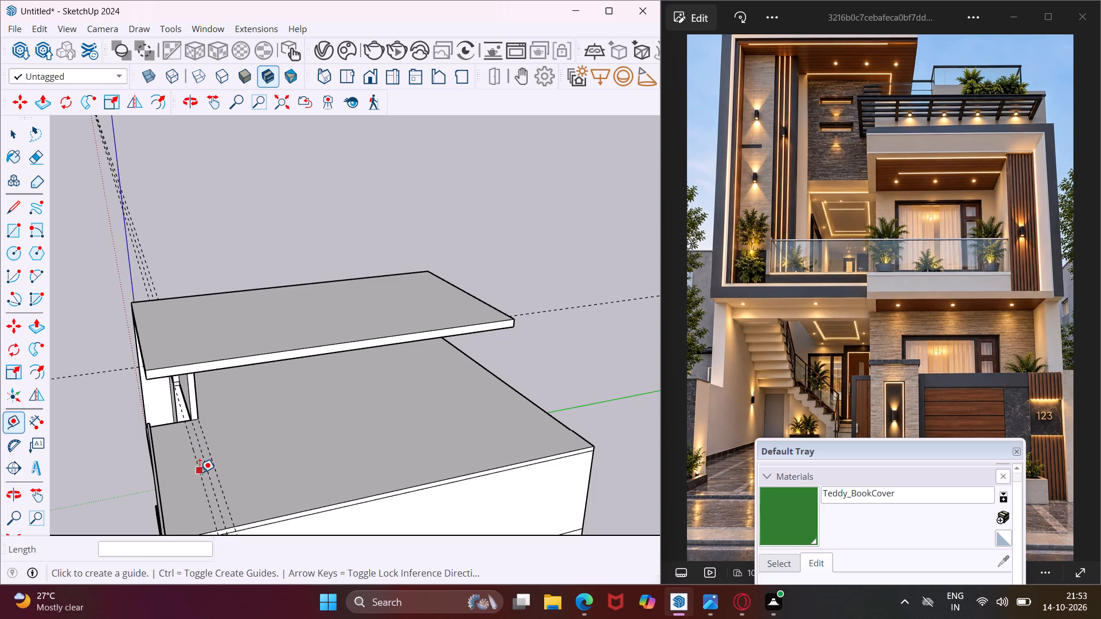
{"action": "middle_click_drag", "start_coordinate": [200, 472], "coordinate": [164, 453]}
{"action": "key", "text": "Escape"}
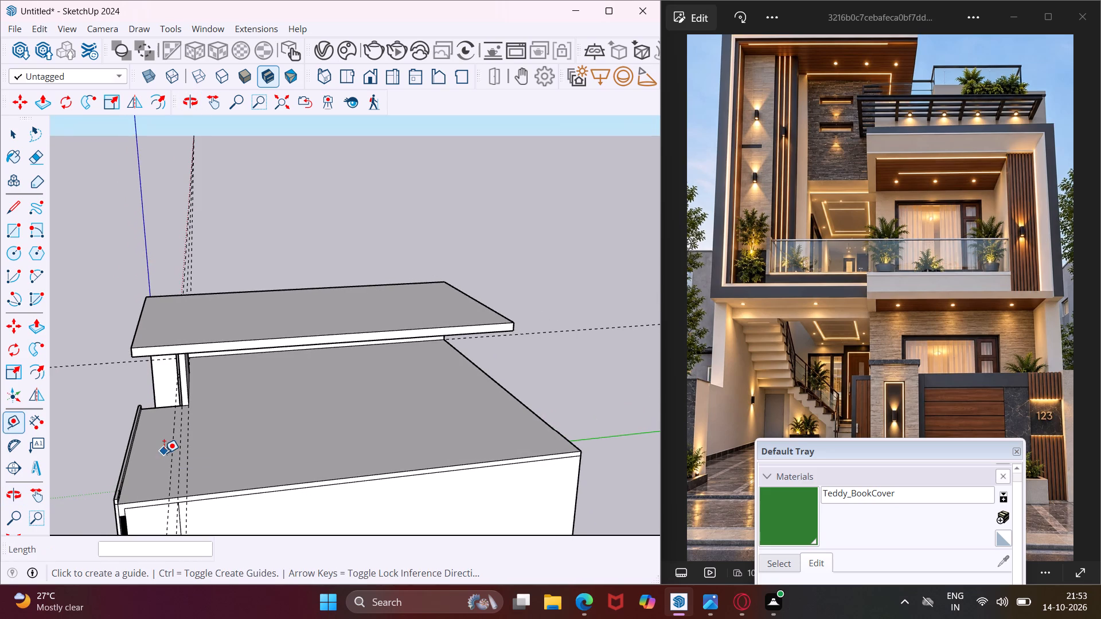
{"action": "key", "text": "space"}
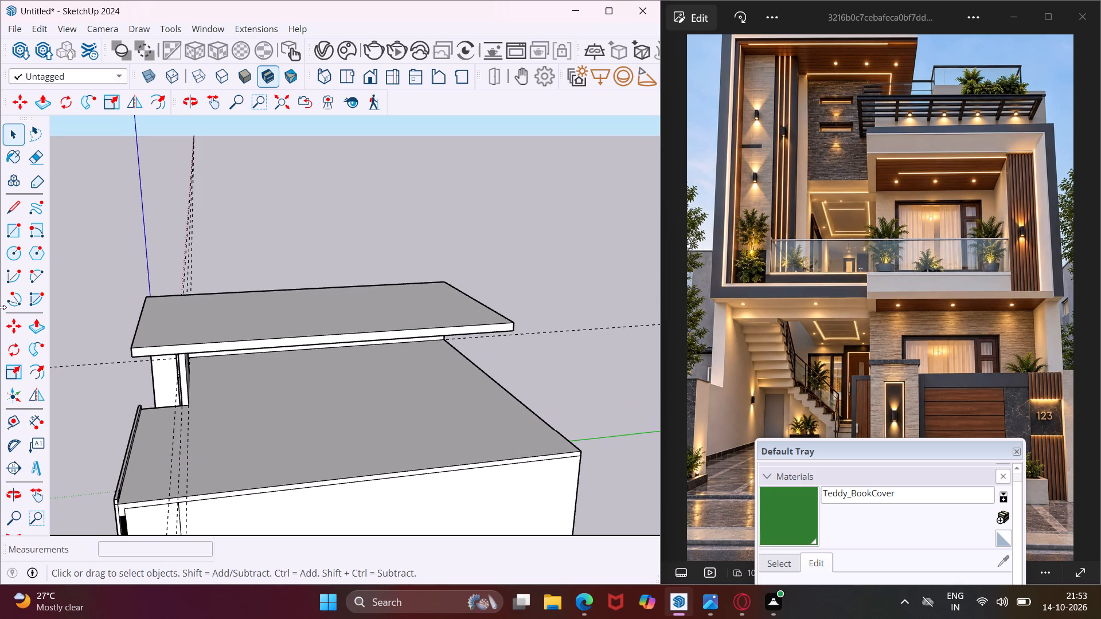
Draw a 9" by 21' 3 1/4" rectangle between the guides along the terrace front, from the upper wall to the slab's outer edge.
{"action": "left_click", "coordinate": [5, 224]}
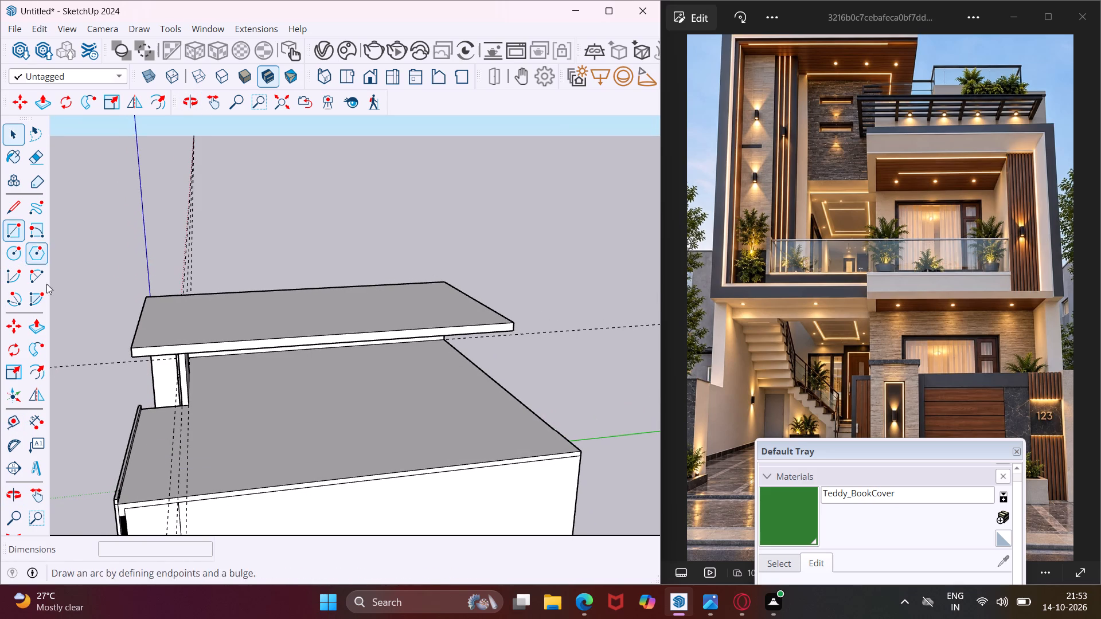
{"action": "scroll", "coordinate": [178, 409], "scroll_direction": "up", "scroll_amount": 11}
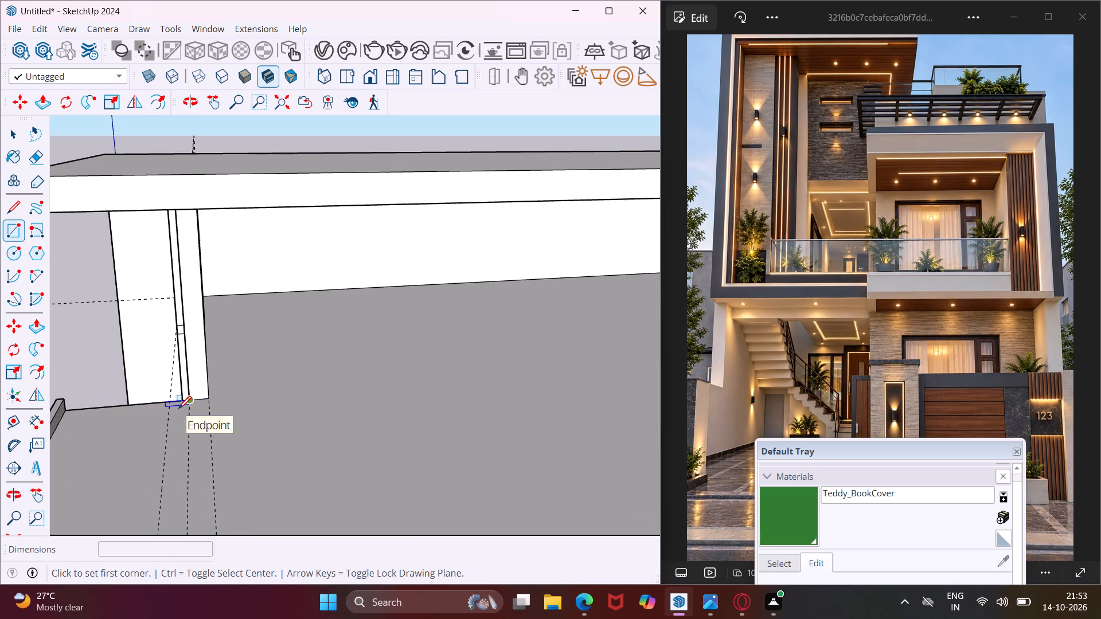
{"action": "left_click", "coordinate": [188, 400]}
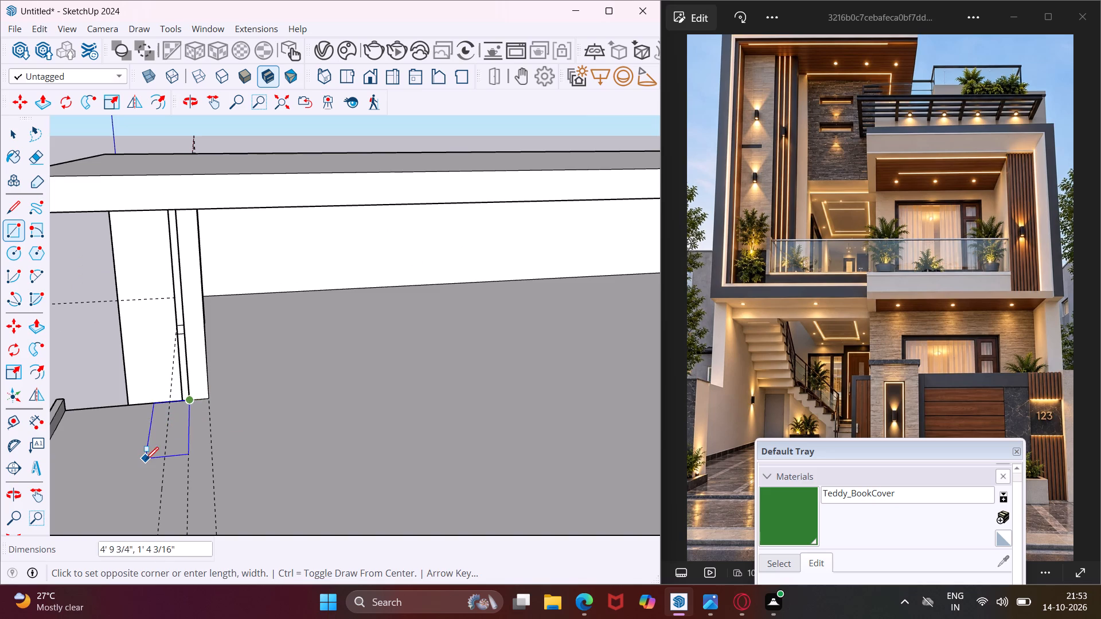
{"action": "scroll", "coordinate": [146, 460], "scroll_direction": "down", "scroll_amount": 19}
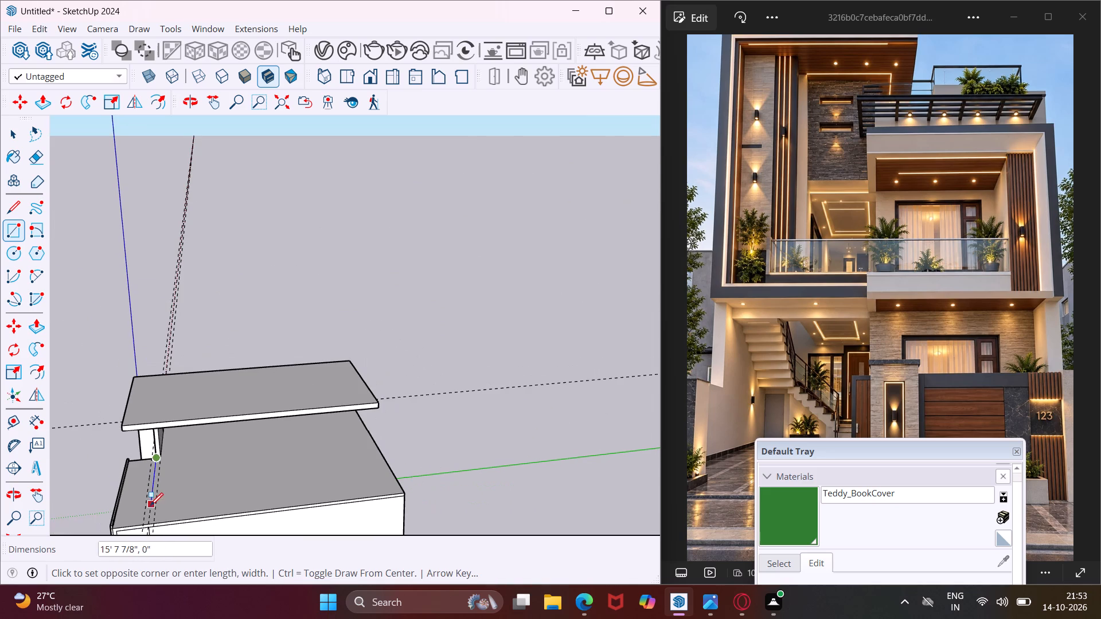
{"action": "middle_click_drag", "start_coordinate": [139, 528], "coordinate": [132, 516]}
{"action": "scroll", "coordinate": [132, 516], "scroll_direction": "up", "scroll_amount": 2}
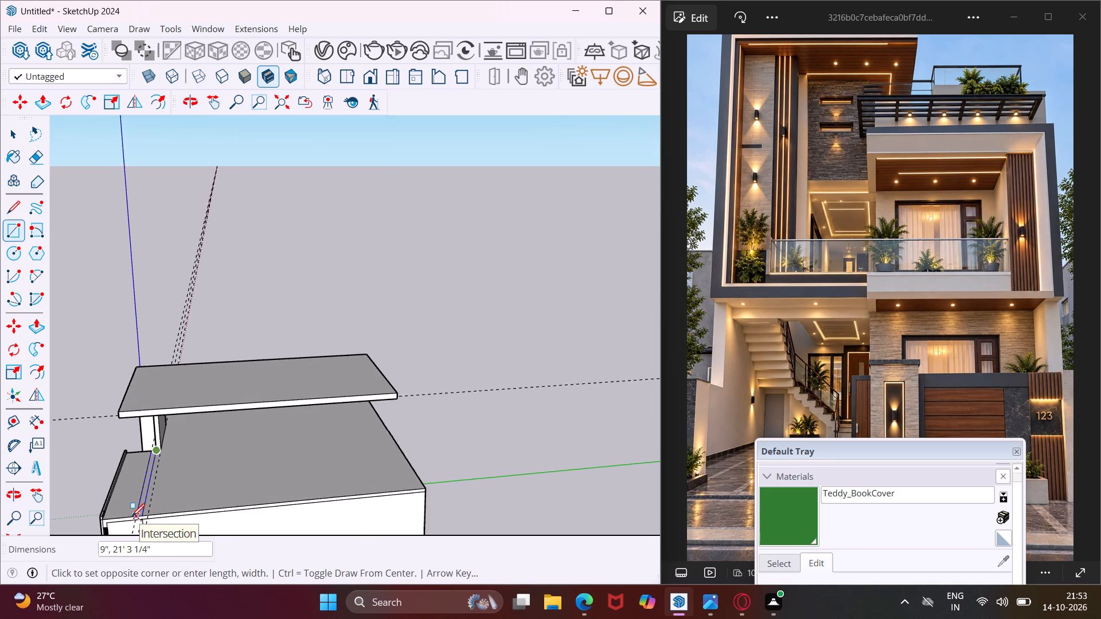
{"action": "scroll", "coordinate": [132, 516], "scroll_direction": "up", "scroll_amount": 10}
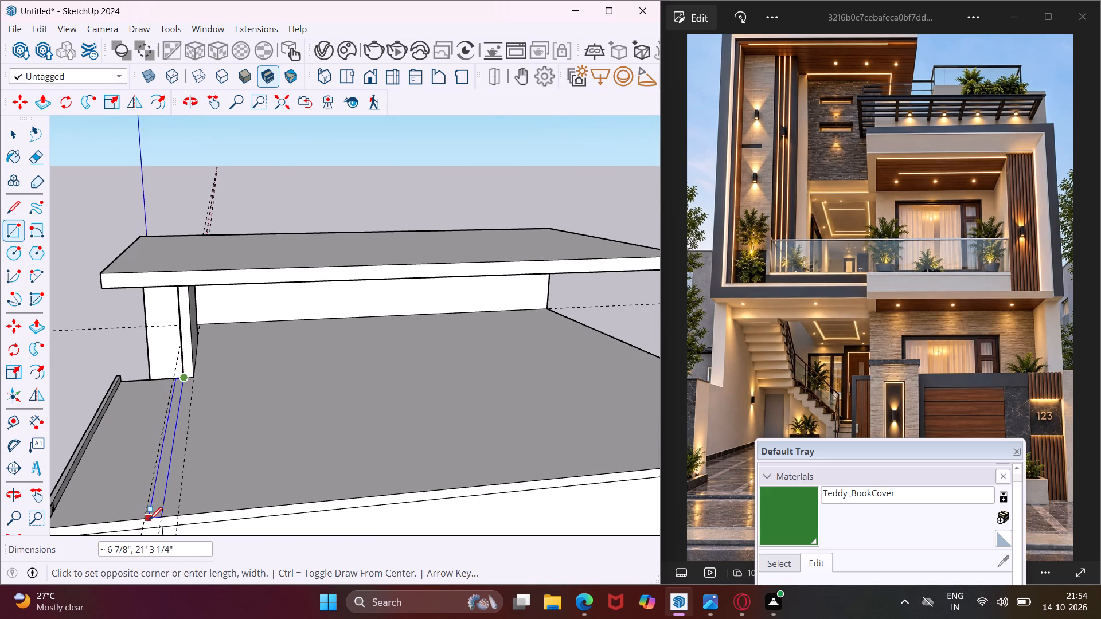
{"action": "left_click", "coordinate": [143, 520]}
{"action": "key", "text": "Escape"}
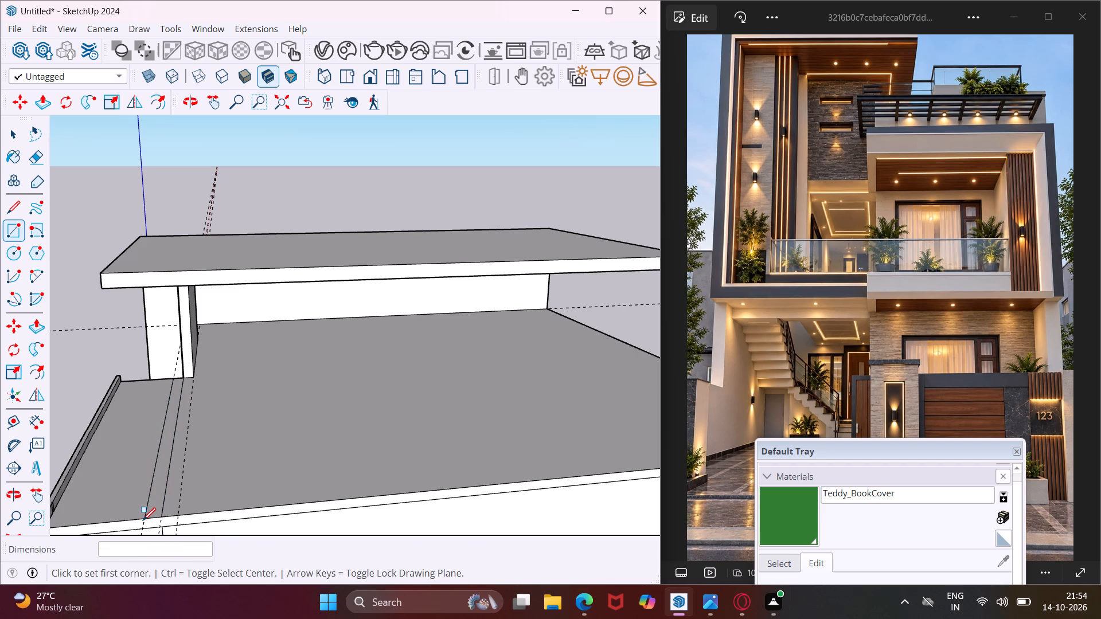
Push/Pull the 9" wide front strip up 3' to form the terrace's front parapet wall.
{"action": "key", "text": "space"}
{"action": "scroll", "coordinate": [153, 507], "scroll_direction": "up", "scroll_amount": 4}
{"action": "left_click", "coordinate": [153, 506]}
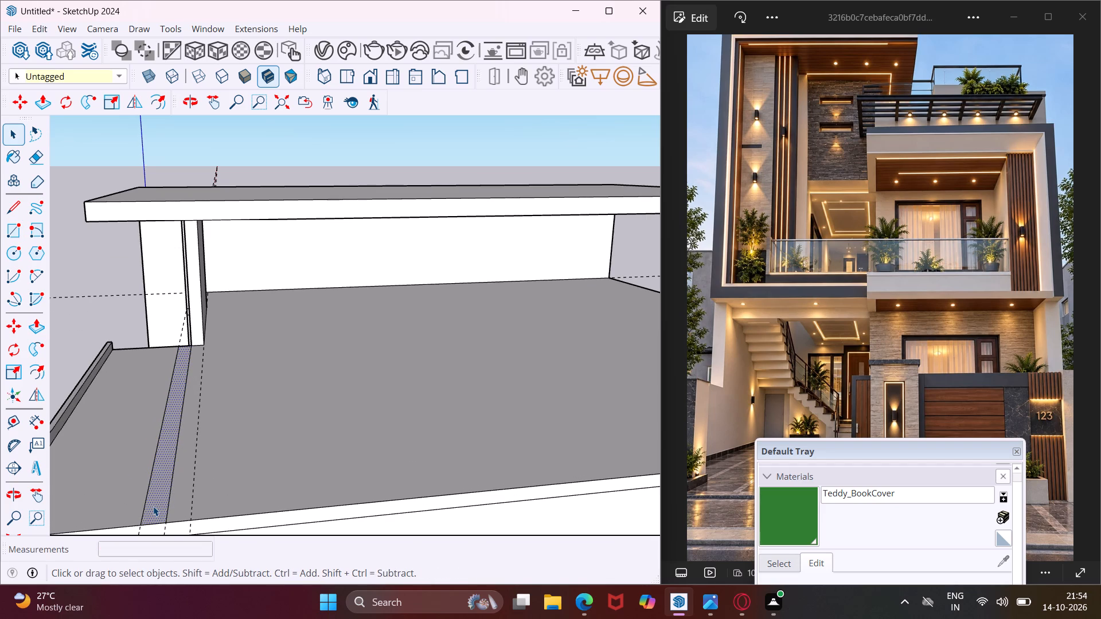
{"action": "key", "text": "p"}
{"action": "left_click", "coordinate": [153, 506]}
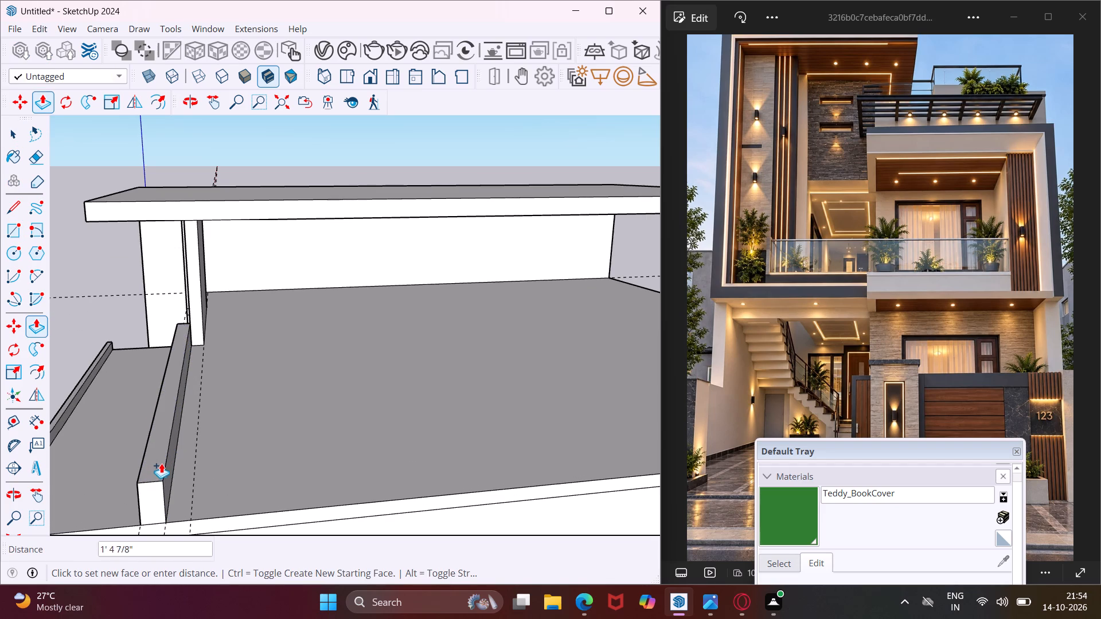
{"action": "type", "text": "3'"}
{"action": "key", "text": "Return"}
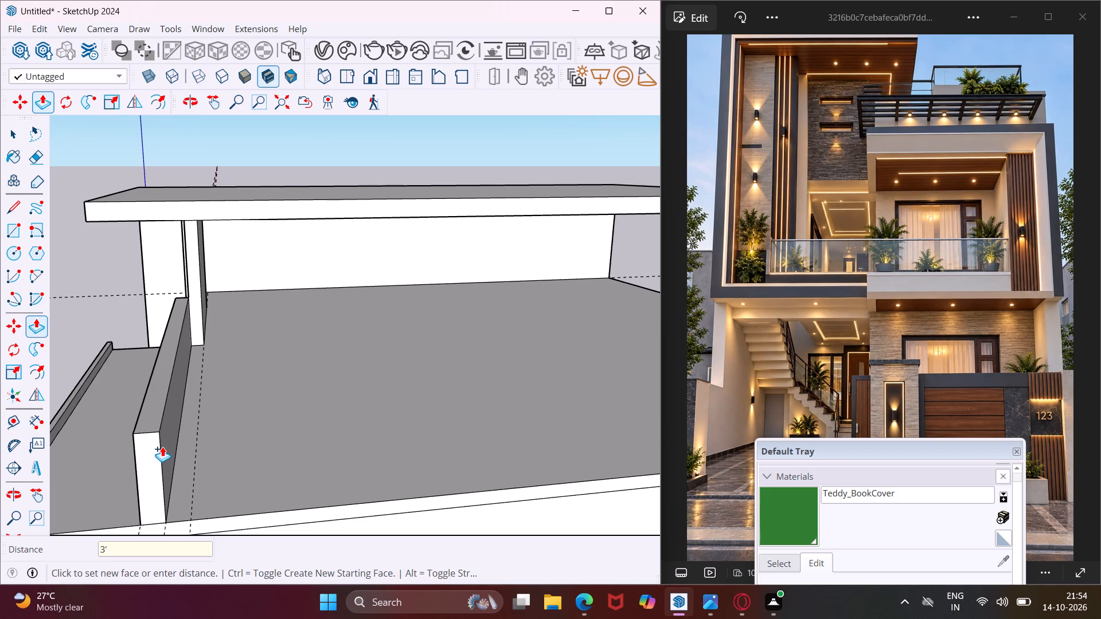
{"action": "key", "text": "Escape"}
{"action": "key", "text": "space"}
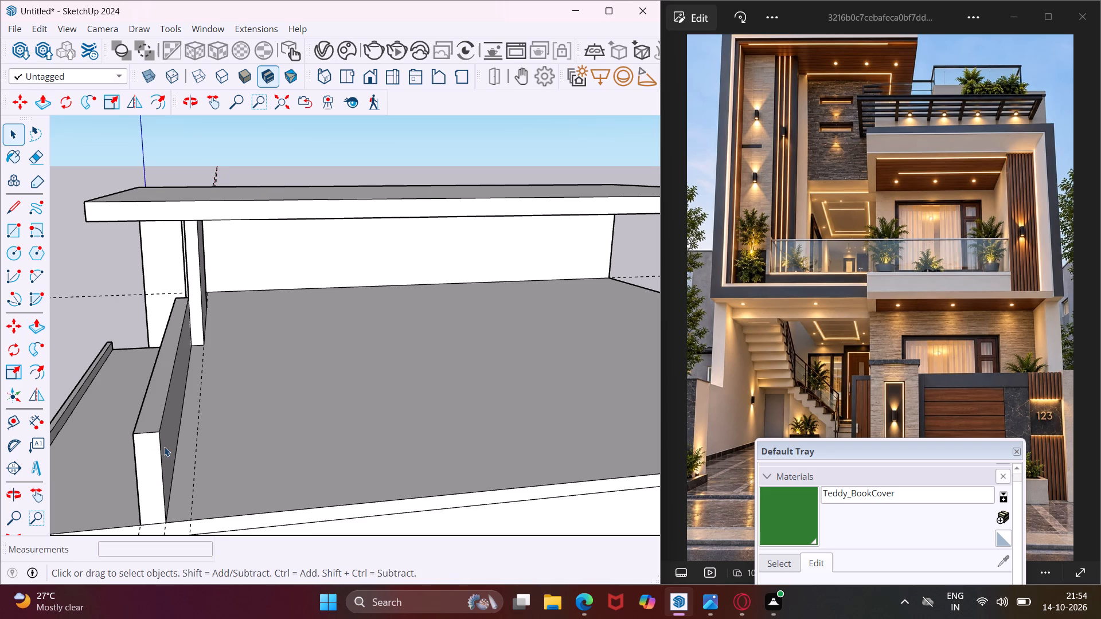
Place a guide 9" inward from the terrace slab's long outer side edge.
{"action": "scroll", "coordinate": [199, 429], "scroll_direction": "down", "scroll_amount": 4}
{"action": "scroll", "coordinate": [292, 432], "scroll_direction": "down", "scroll_amount": 1}
{"action": "middle_click_drag", "start_coordinate": [292, 432], "coordinate": [162, 436]}
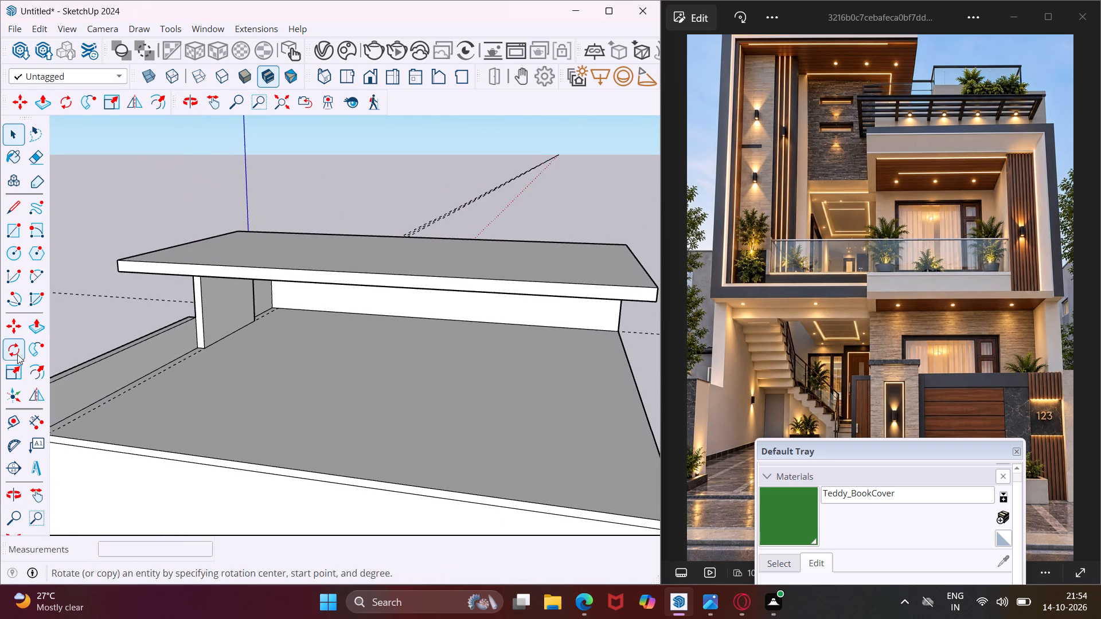
{"action": "left_click", "coordinate": [16, 427]}
{"action": "scroll", "coordinate": [120, 443], "scroll_direction": "up", "scroll_amount": 4}
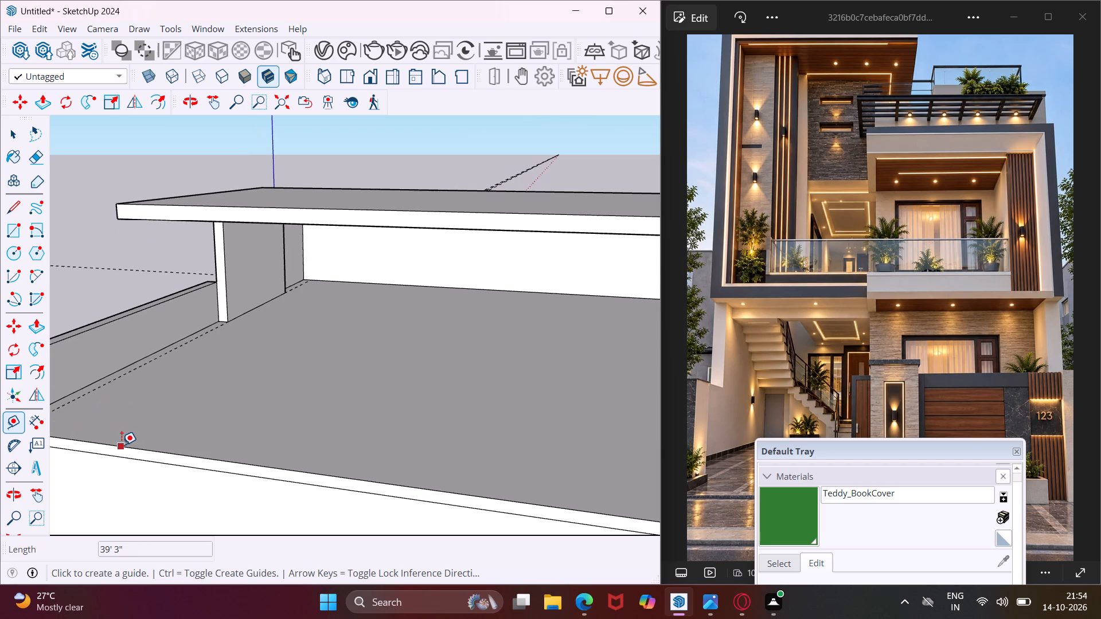
{"action": "scroll", "coordinate": [130, 450], "scroll_direction": "up", "scroll_amount": 3}
{"action": "left_click", "coordinate": [135, 450]}
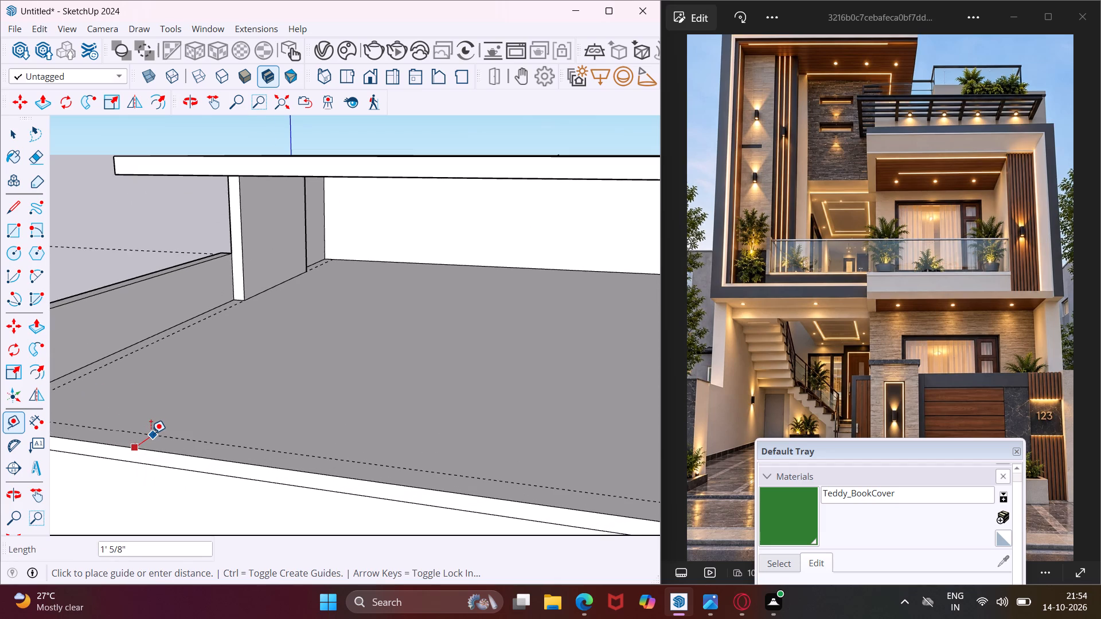
{"action": "type", "text": "9\""}
{"action": "key", "text": "Return"}
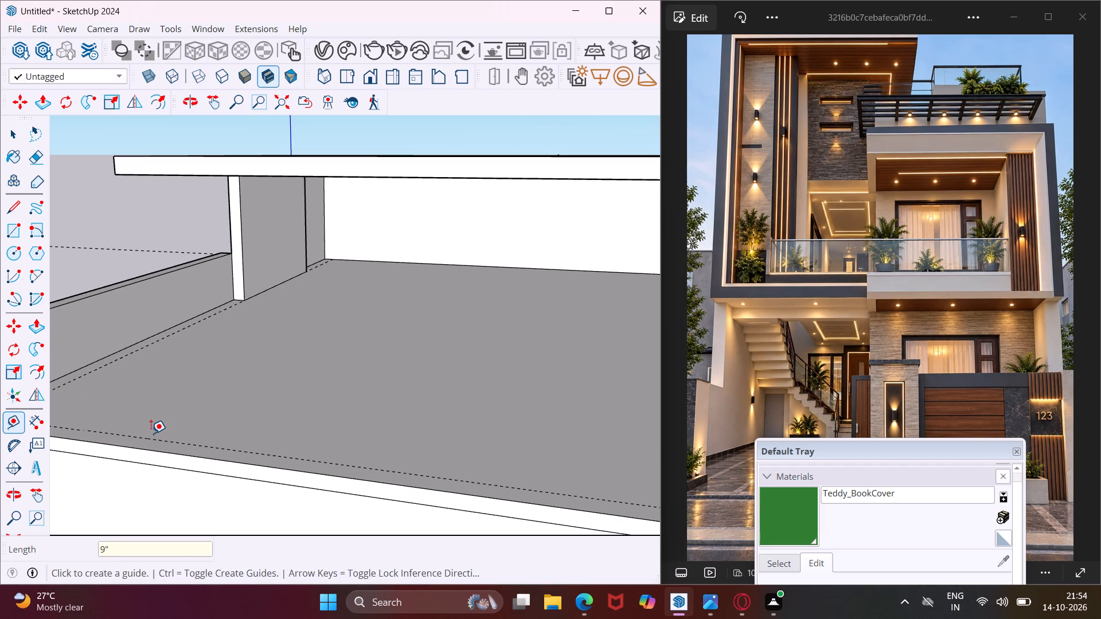
{"action": "key", "text": "Escape"}
{"action": "key", "text": "space"}
Draw a 39' 3" by 9" rectangle along the terrace's outer side edge, from the front parapet to the rear corner.
{"action": "scroll", "coordinate": [151, 433], "scroll_direction": "down", "scroll_amount": 5}
{"action": "middle_click_drag", "start_coordinate": [207, 442], "coordinate": [204, 442]}
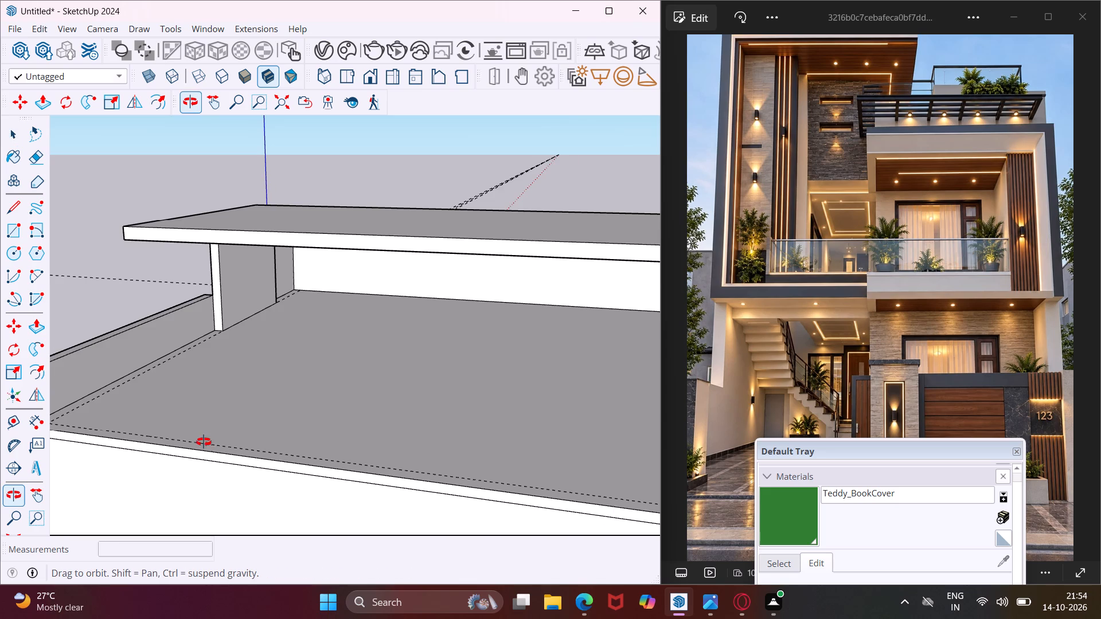
{"action": "middle_click_drag", "start_coordinate": [204, 442], "coordinate": [56, 439]}
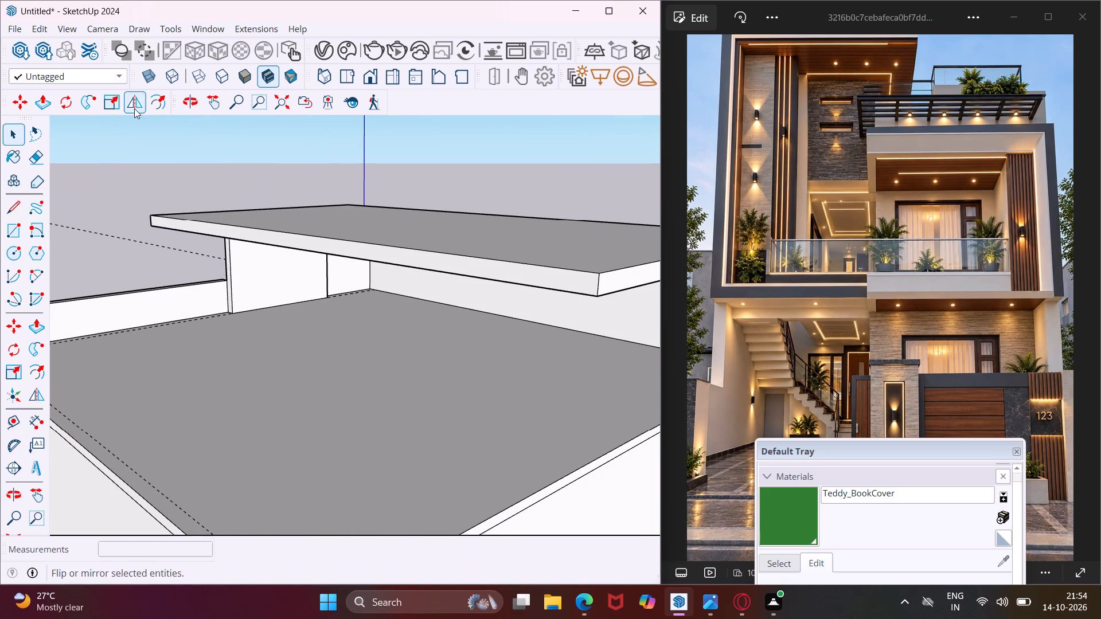
{"action": "left_click", "coordinate": [209, 102]}
{"action": "left_click_drag", "start_coordinate": [189, 301], "coordinate": [291, 275]}
{"action": "middle_click_drag", "start_coordinate": [288, 274], "coordinate": [280, 274]}
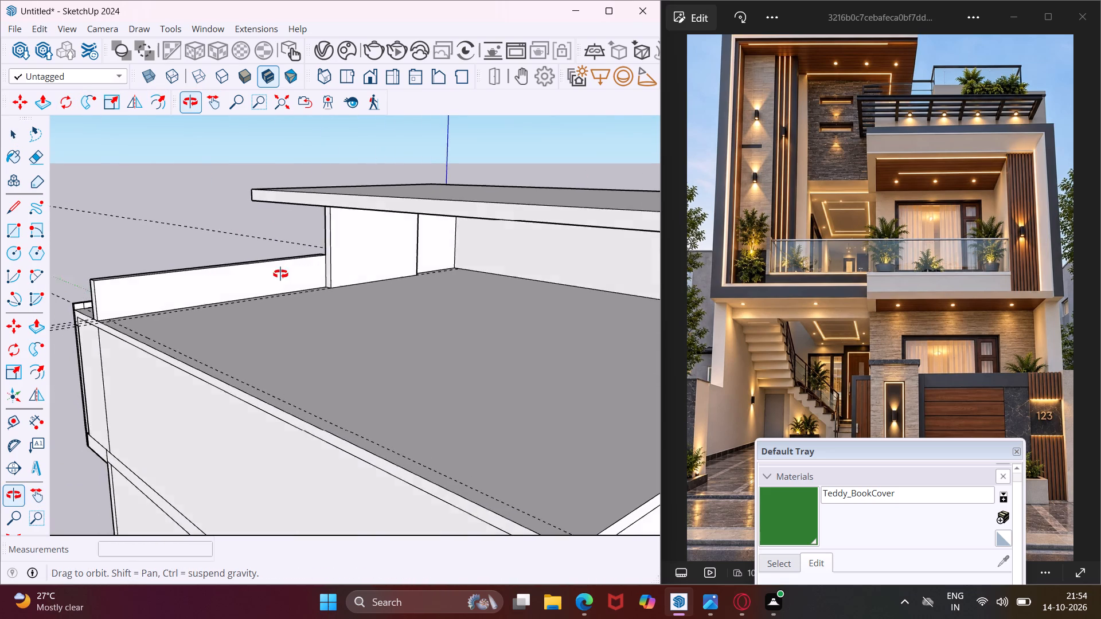
{"action": "middle_click_drag", "start_coordinate": [280, 274], "coordinate": [212, 285]}
{"action": "left_click_drag", "start_coordinate": [190, 302], "coordinate": [242, 254]}
{"action": "key", "text": "Escape"}
{"action": "key", "text": "space"}
{"action": "middle_click_drag", "start_coordinate": [243, 254], "coordinate": [217, 267]}
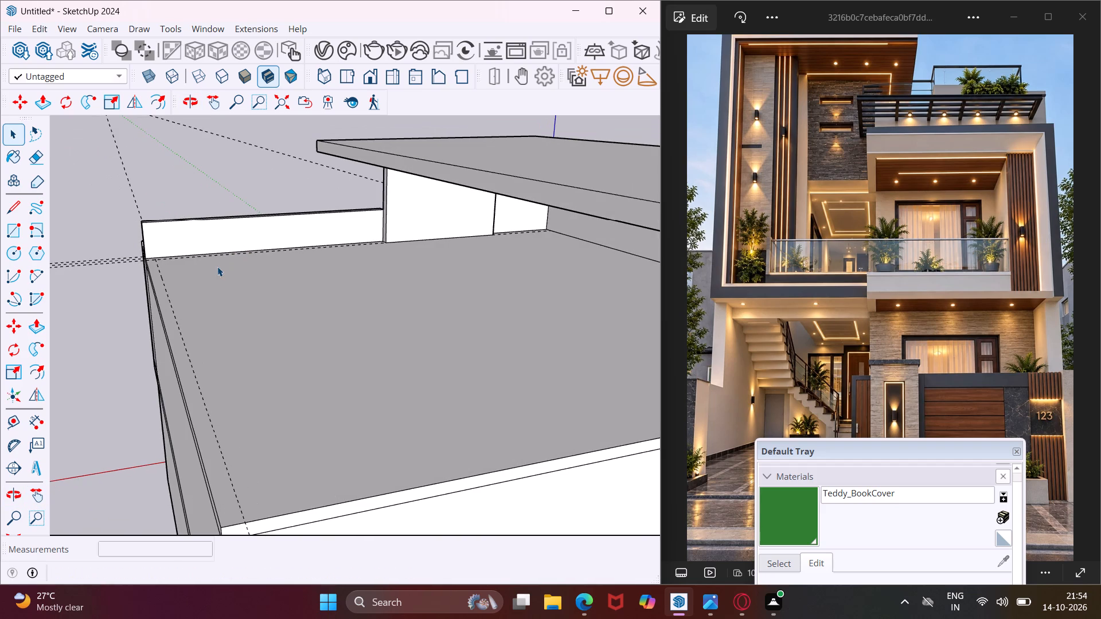
{"action": "left_click", "coordinate": [16, 224]}
{"action": "scroll", "coordinate": [153, 255], "scroll_direction": "up", "scroll_amount": 8}
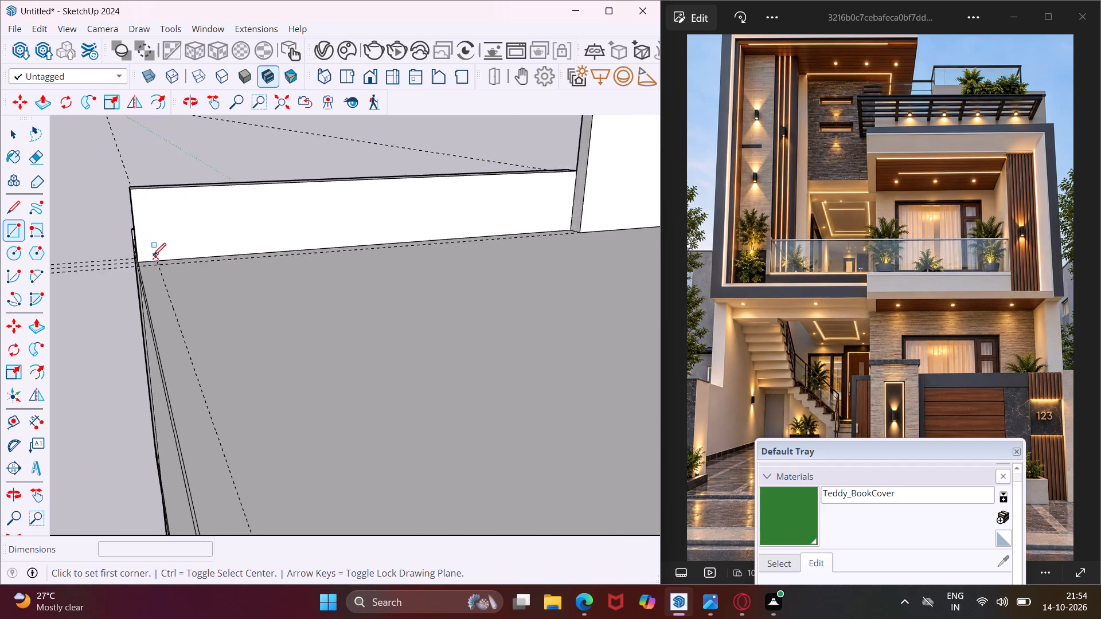
{"action": "scroll", "coordinate": [153, 256], "scroll_direction": "up", "scroll_amount": 5}
{"action": "left_click", "coordinate": [159, 265]}
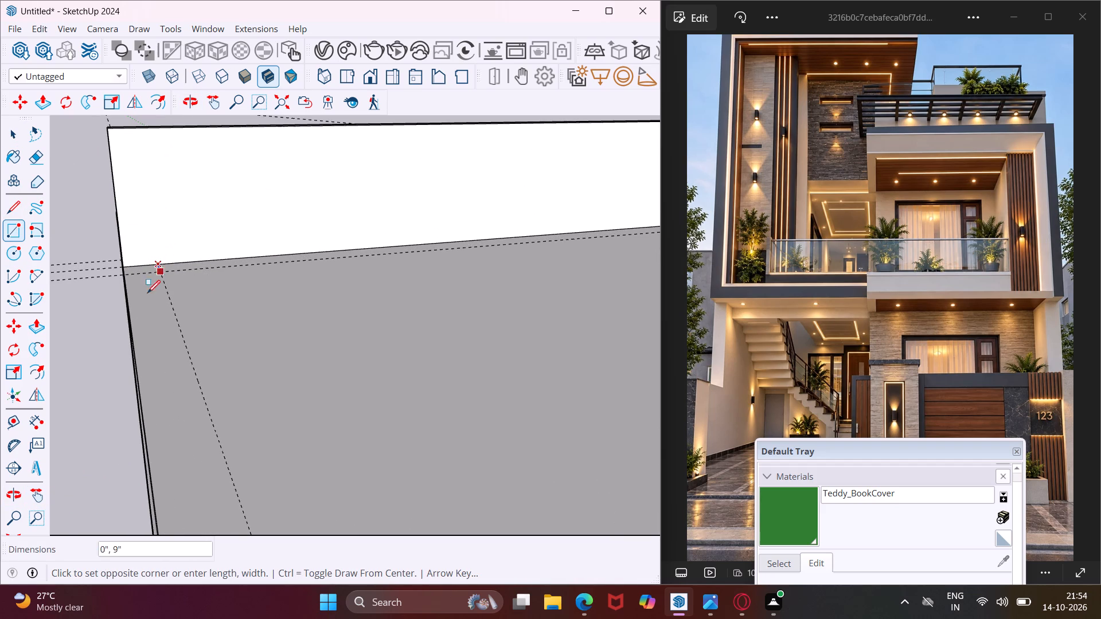
{"action": "scroll", "coordinate": [148, 308], "scroll_direction": "down", "scroll_amount": 16}
{"action": "scroll", "coordinate": [148, 308], "scroll_direction": "down", "scroll_amount": 5}
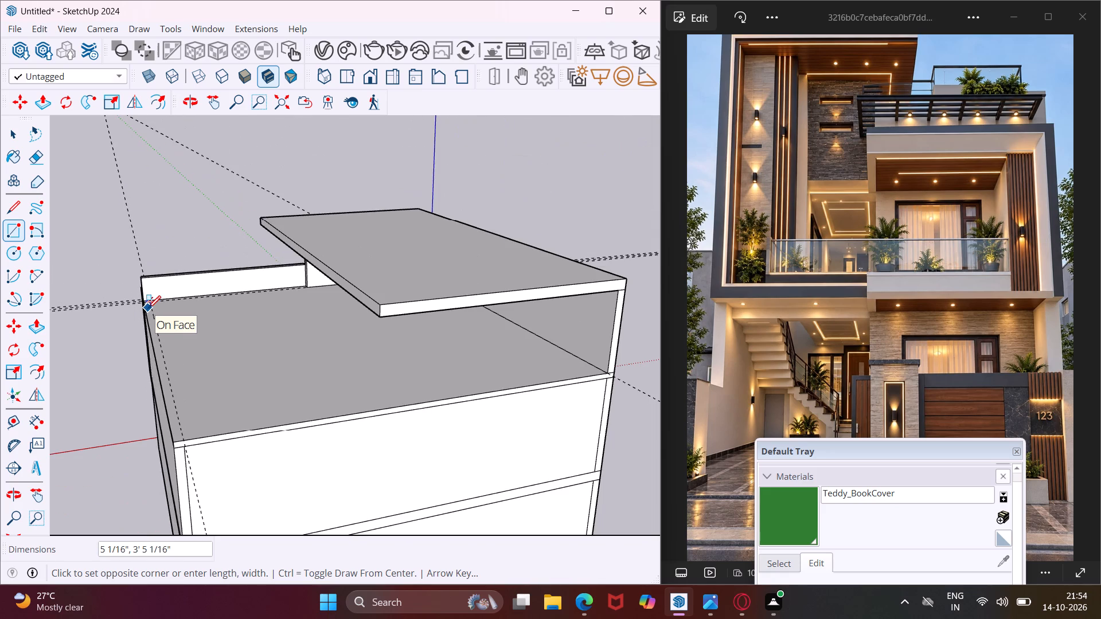
{"action": "scroll", "coordinate": [174, 438], "scroll_direction": "up", "scroll_amount": 4}
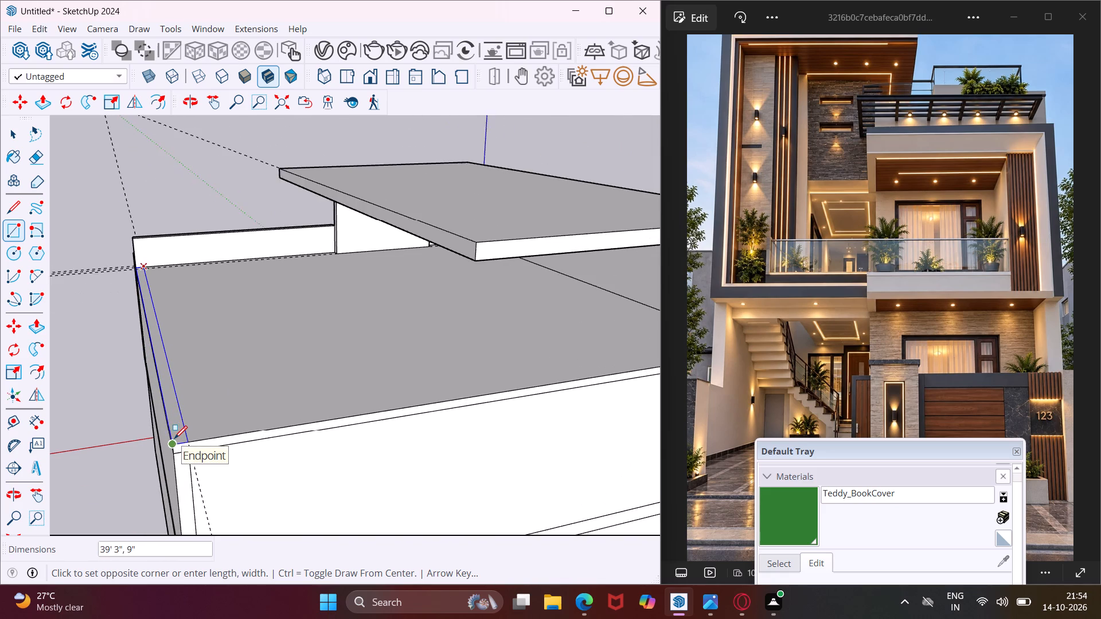
{"action": "scroll", "coordinate": [174, 438], "scroll_direction": "up", "scroll_amount": 5}
{"action": "left_click", "coordinate": [170, 450]}
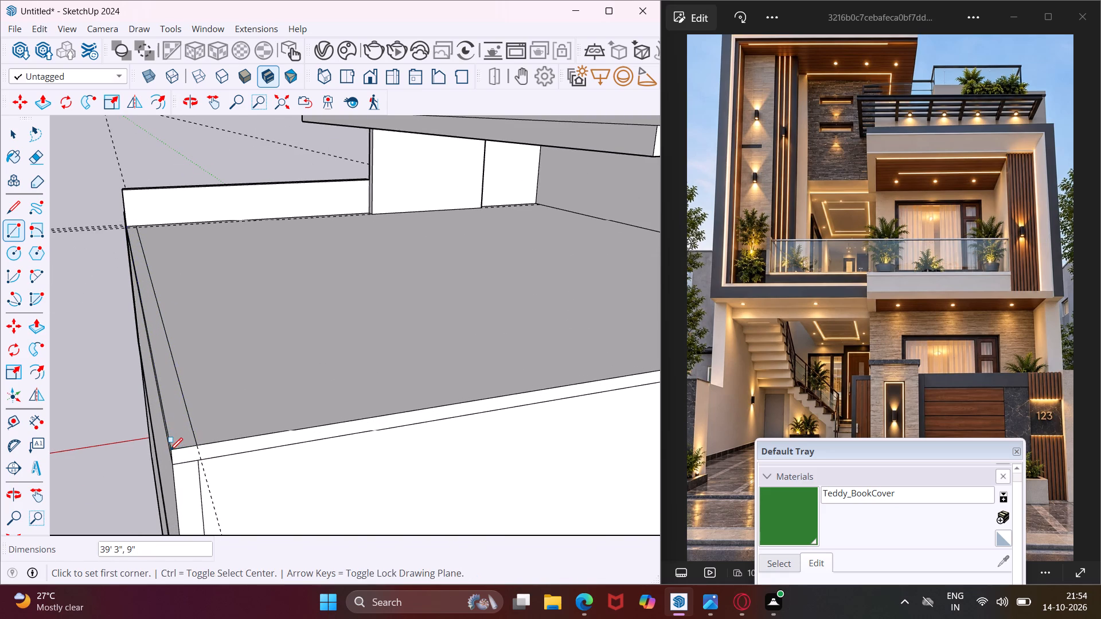
{"action": "key", "text": "Escape"}
{"action": "key", "text": "space"}
Push/Pull the 9" wide side strip up 3' to form the terrace's side parapet wall.
{"action": "left_click", "coordinate": [183, 434]}
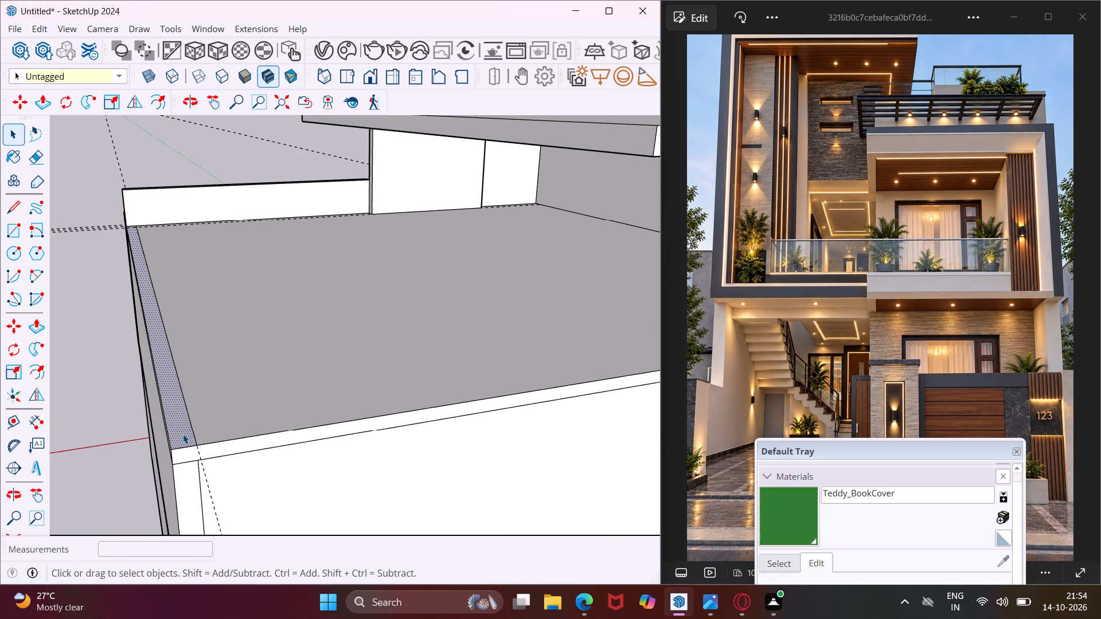
{"action": "key", "text": "p"}
{"action": "left_click", "coordinate": [183, 434]}
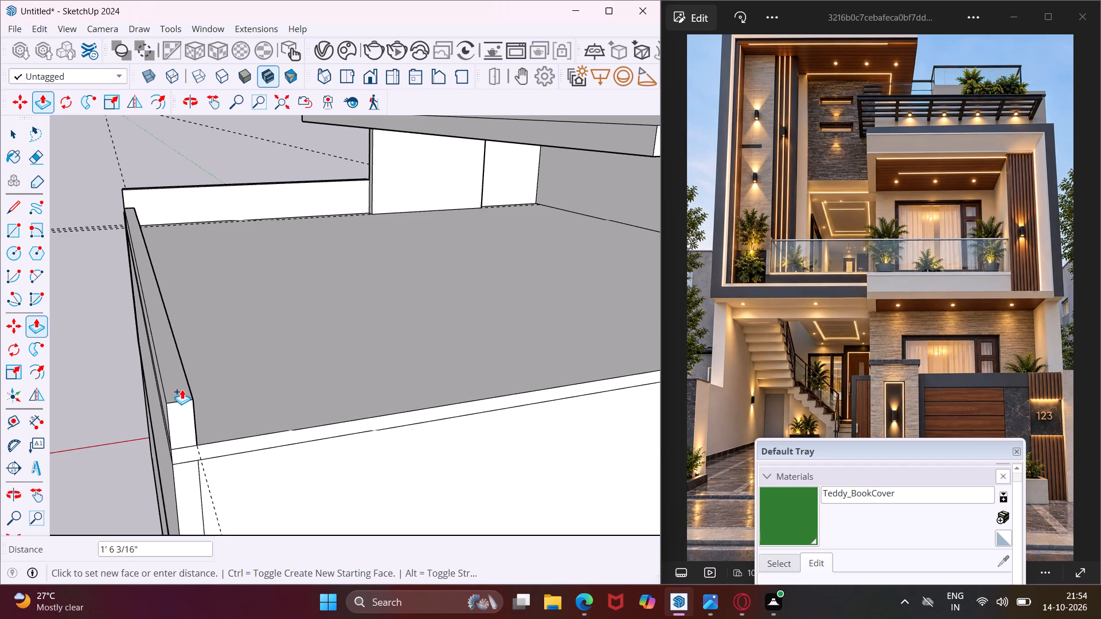
{"action": "type", "text": "3'"}
{"action": "key", "text": "Return"}
{"action": "key", "text": "Escape"}
{"action": "key", "text": "space"}
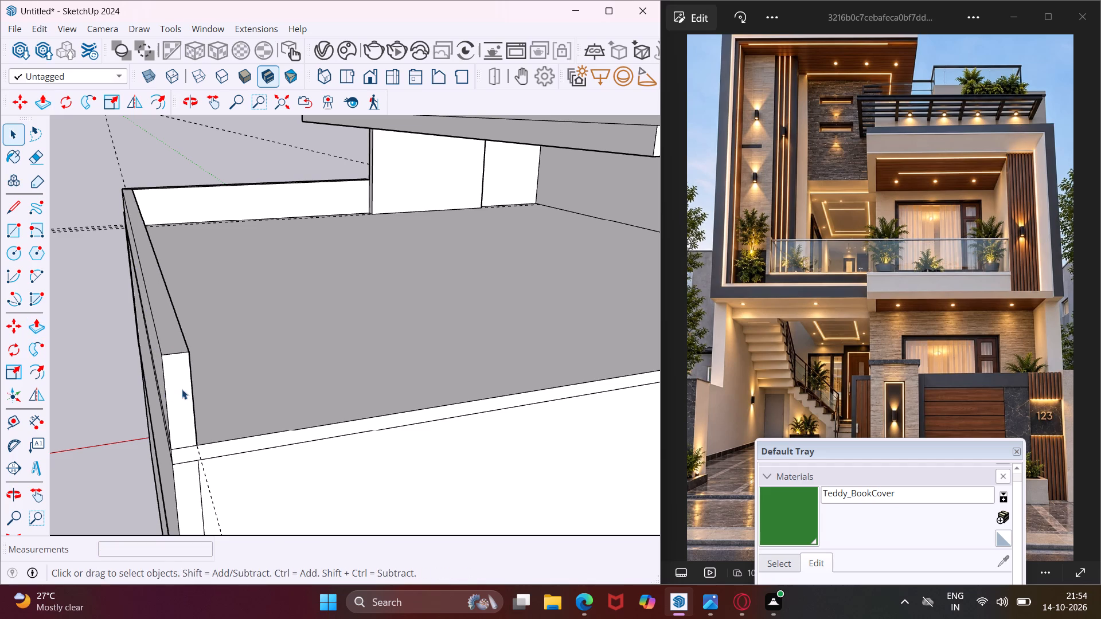
{"action": "middle_click_drag", "start_coordinate": [118, 376], "coordinate": [711, 383]}
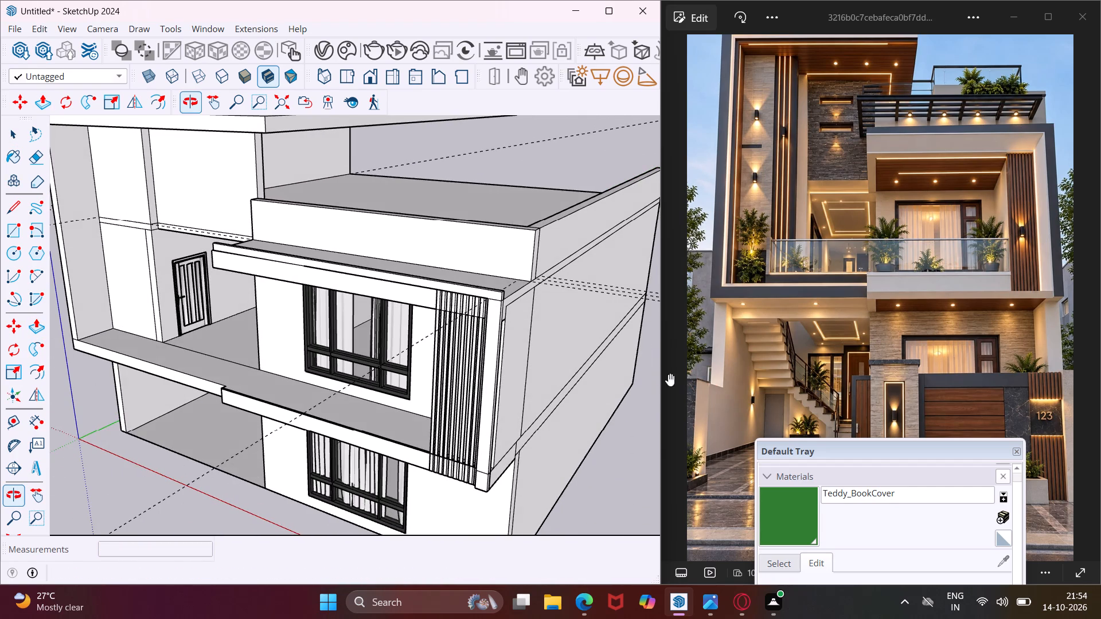
Open 3D Warehouse and search its models for "relling".
{"action": "middle_click_drag", "start_coordinate": [415, 376], "coordinate": [595, 356]}
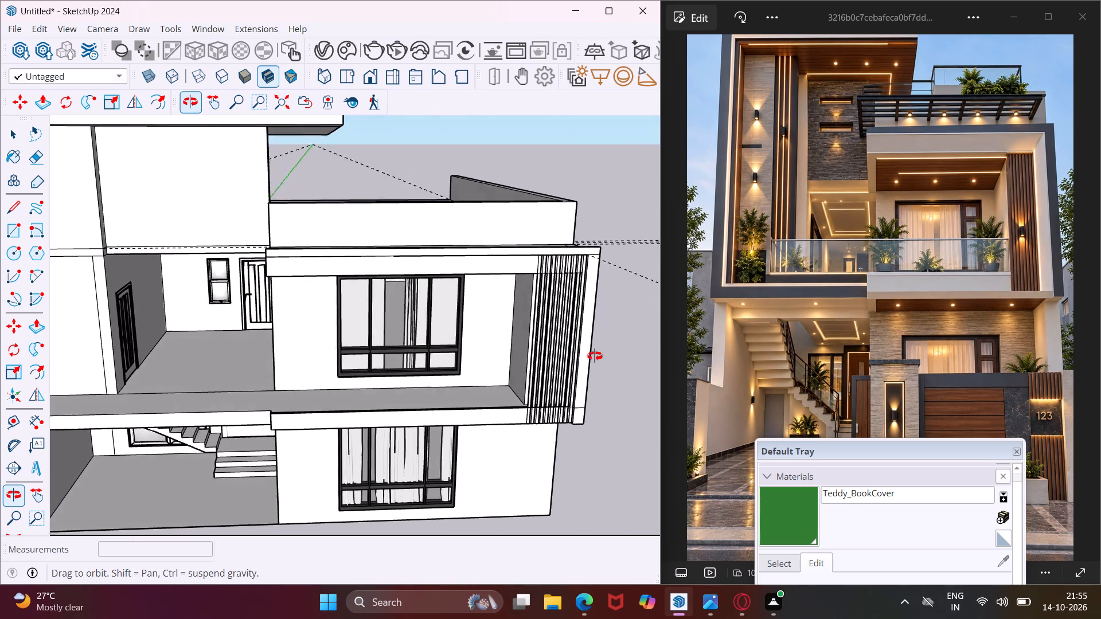
{"action": "middle_click_drag", "start_coordinate": [595, 356], "coordinate": [605, 354]}
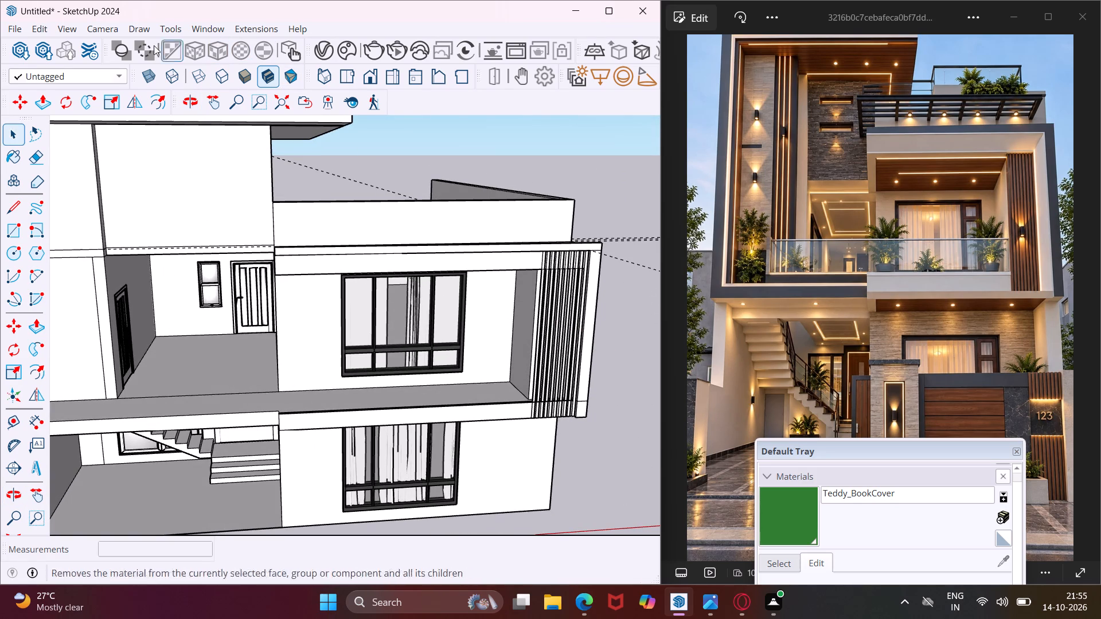
{"action": "left_click", "coordinate": [198, 26]}
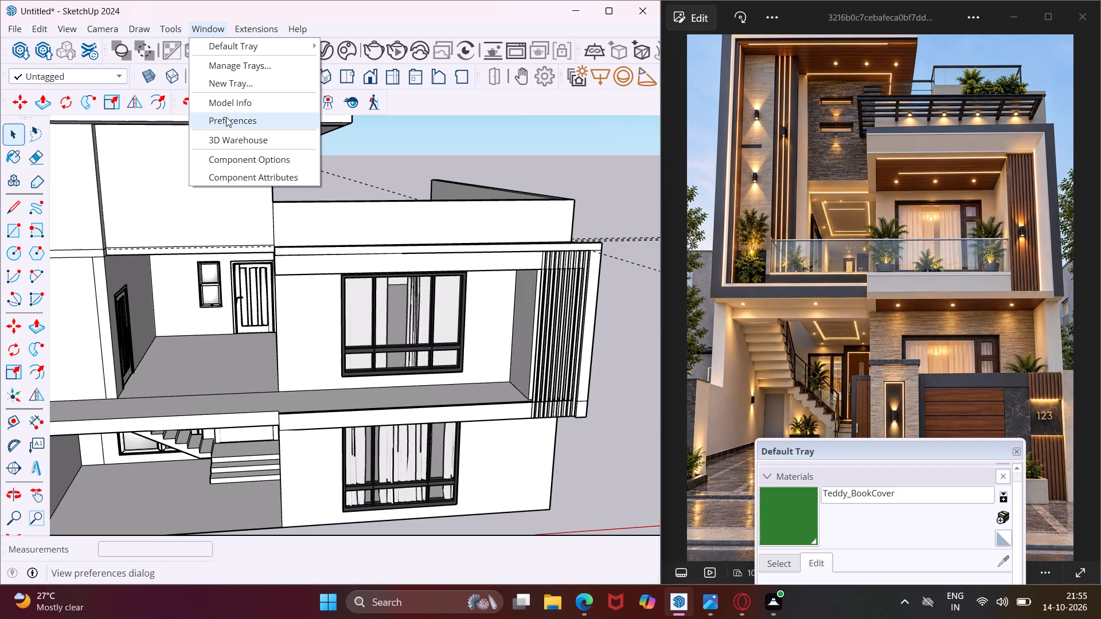
{"action": "left_click", "coordinate": [230, 137]}
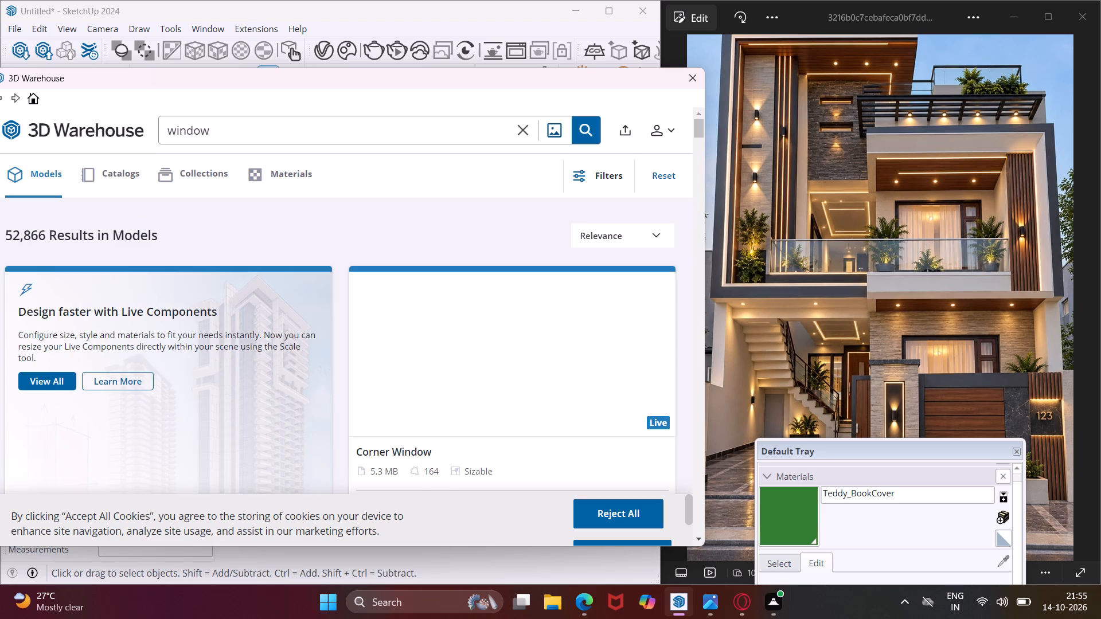
{"action": "left_click", "coordinate": [240, 123]}
{"action": "key", "text": "BackSpace"}
{"action": "key", "text": "BackSpace"}
{"action": "key", "text": "BackSpace"}
{"action": "key", "text": "BackSpace"}
{"action": "key", "text": "BackSpace"}
{"action": "key", "text": "BackSpace"}
{"action": "key", "text": "BackSpace"}
{"action": "key", "text": "BackSpace"}
{"action": "key", "text": "BackSpace"}
{"action": "key", "text": "BackSpace"}
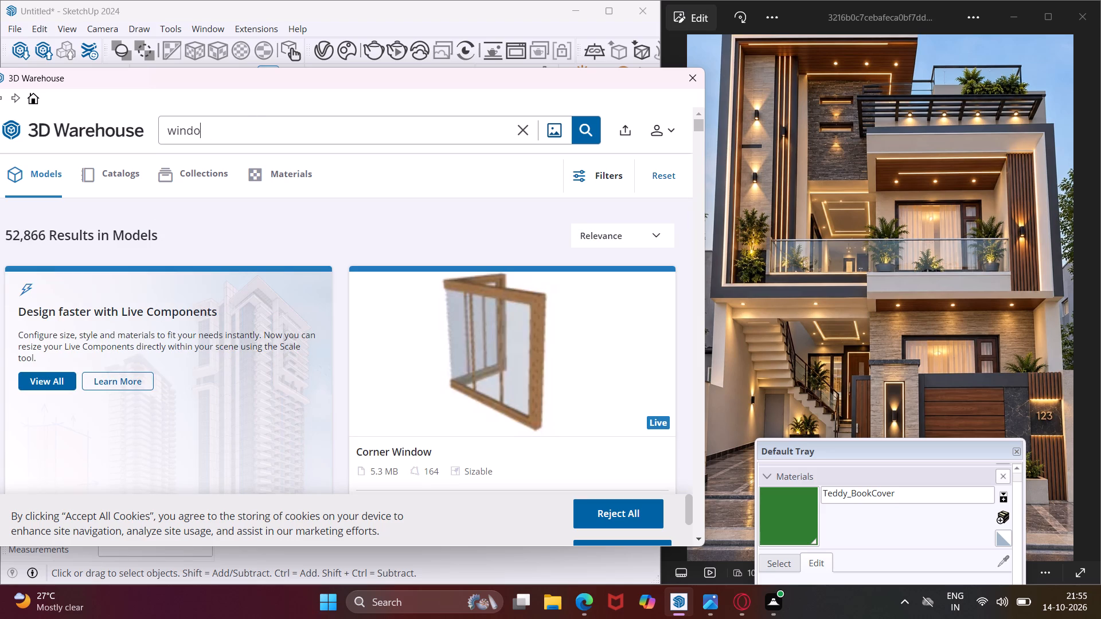
{"action": "key", "text": "BackSpace"}
{"action": "type", "text": "re"}
{"action": "type", "text": "lling"}
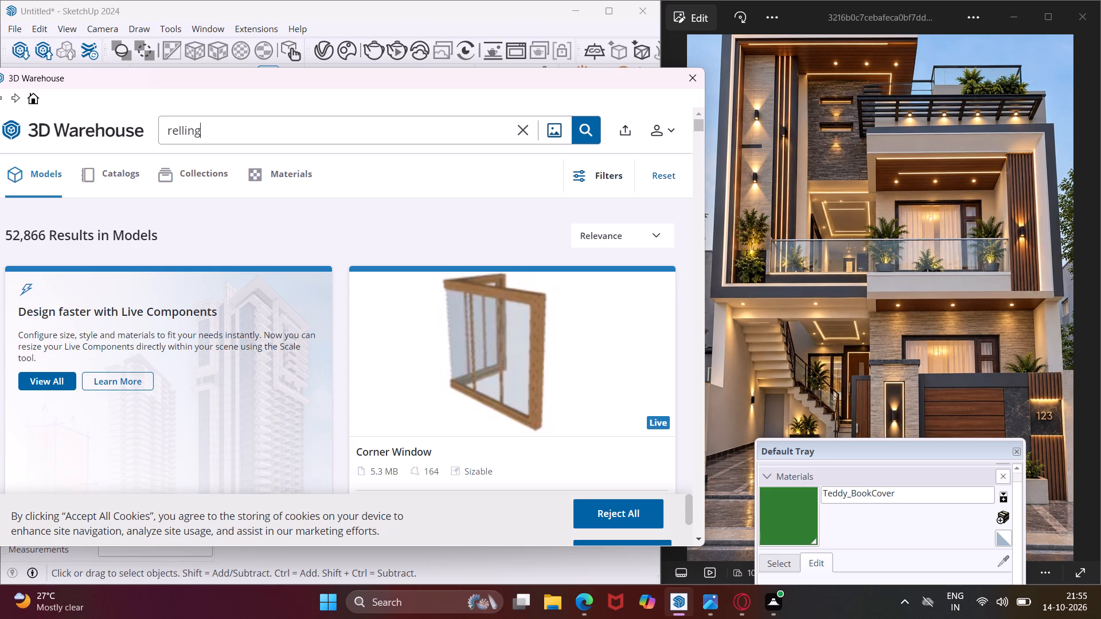
{"action": "key", "text": "Return"}
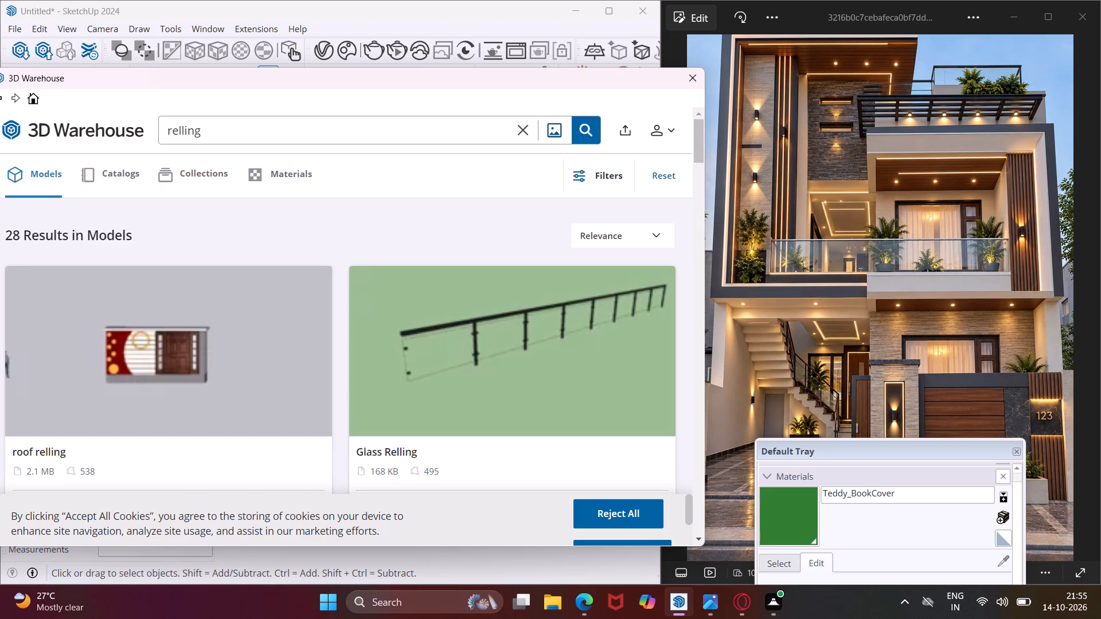
Look through the model search results for a railing that suits the balcony in the reference image.
{"action": "scroll", "coordinate": [193, 285], "scroll_direction": "down", "scroll_amount": 3}
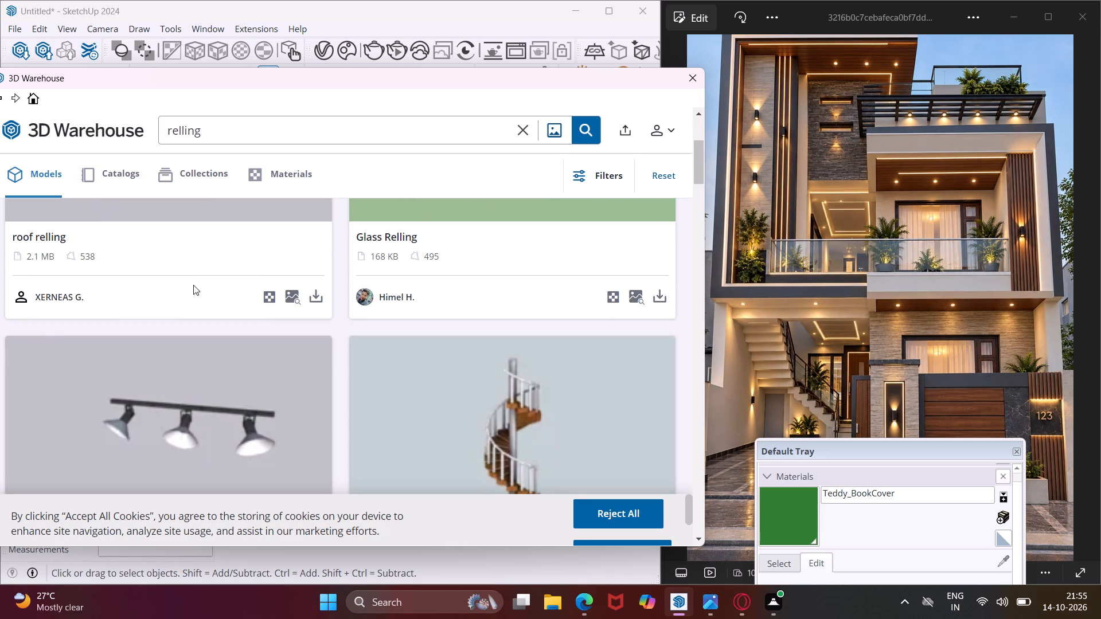
{"action": "scroll", "coordinate": [192, 291], "scroll_direction": "down", "scroll_amount": 9}
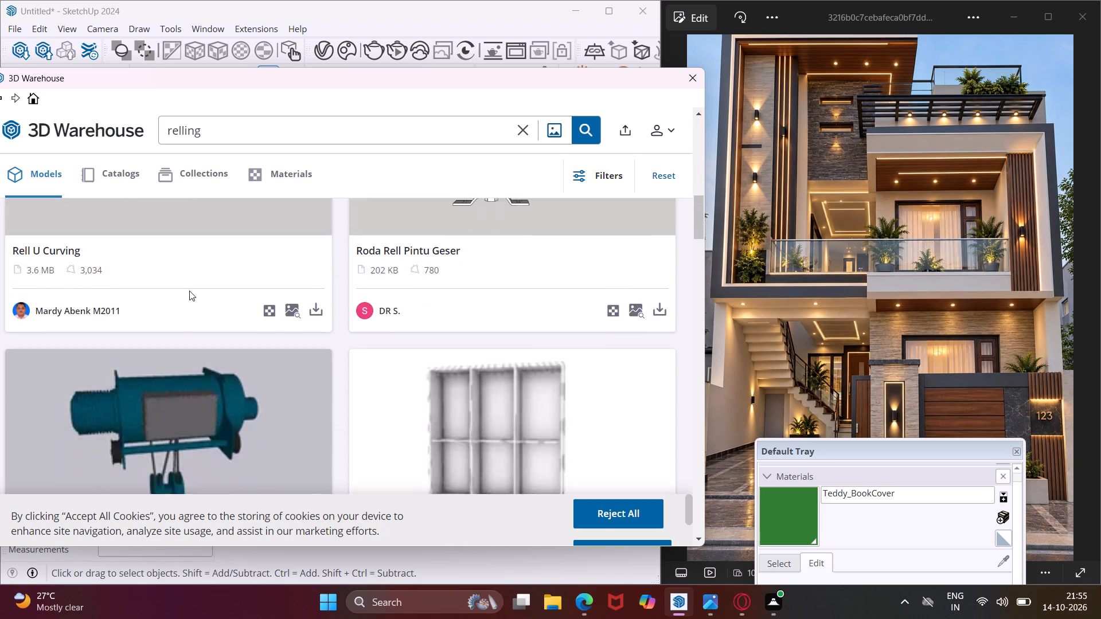
{"action": "scroll", "coordinate": [189, 291], "scroll_direction": "down", "scroll_amount": 10}
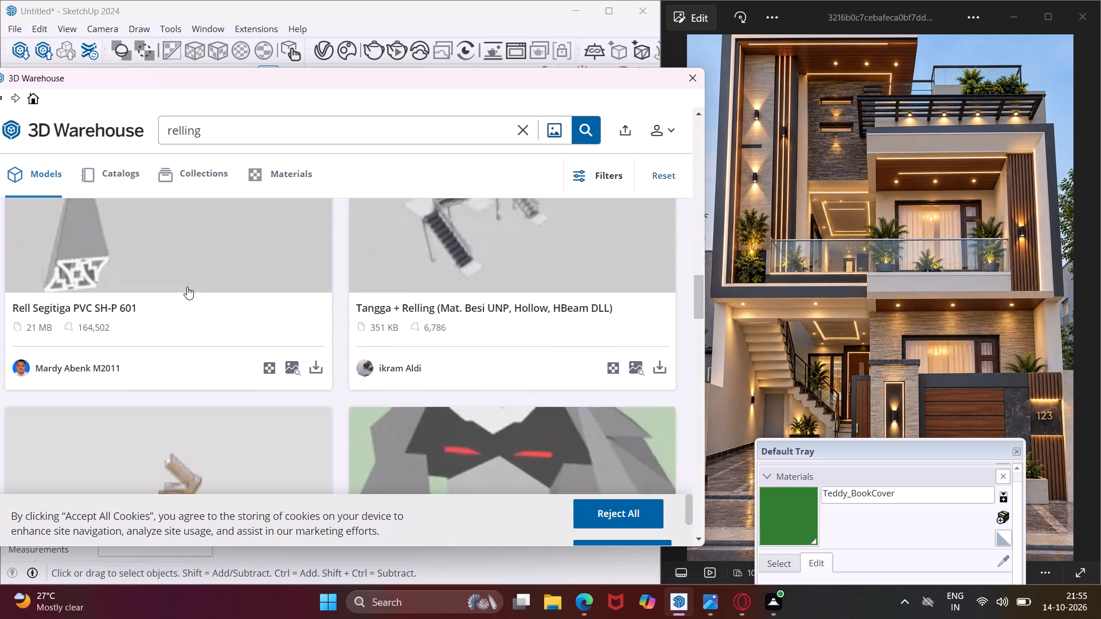
{"action": "scroll", "coordinate": [187, 287], "scroll_direction": "down", "scroll_amount": 7}
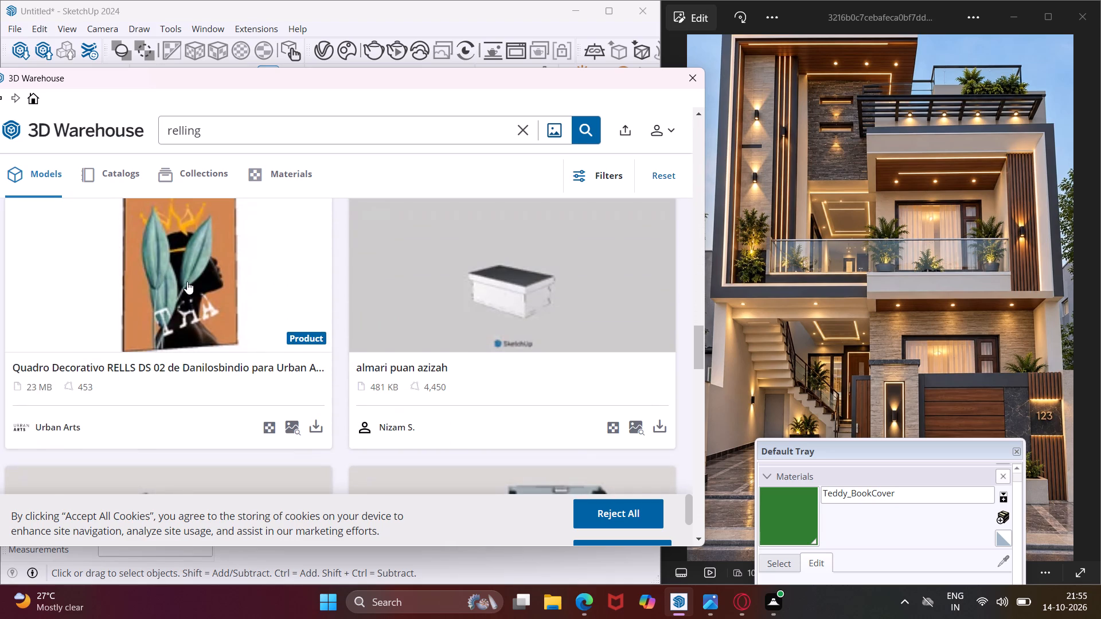
{"action": "scroll", "coordinate": [187, 281], "scroll_direction": "down", "scroll_amount": 11}
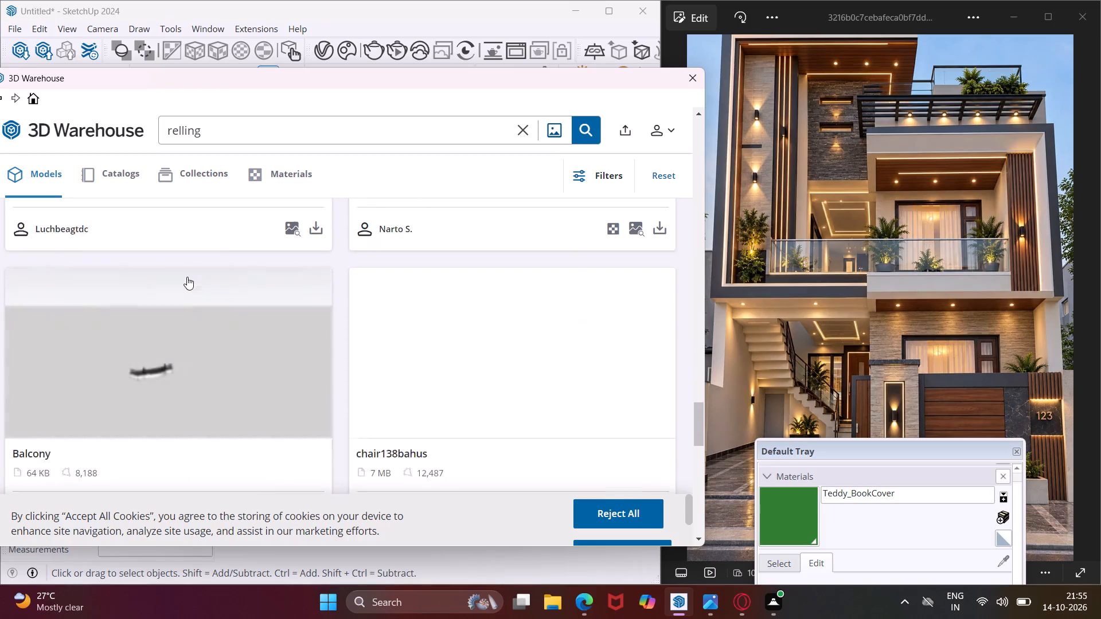
{"action": "scroll", "coordinate": [187, 276], "scroll_direction": "down", "scroll_amount": 8}
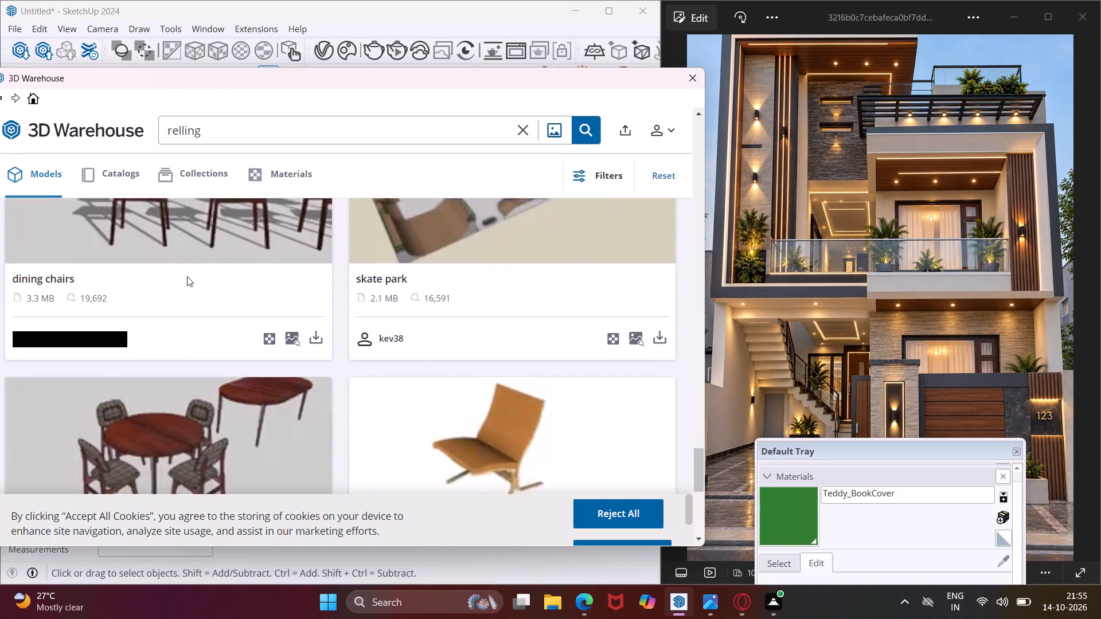
{"action": "scroll", "coordinate": [187, 276], "scroll_direction": "down", "scroll_amount": 11}
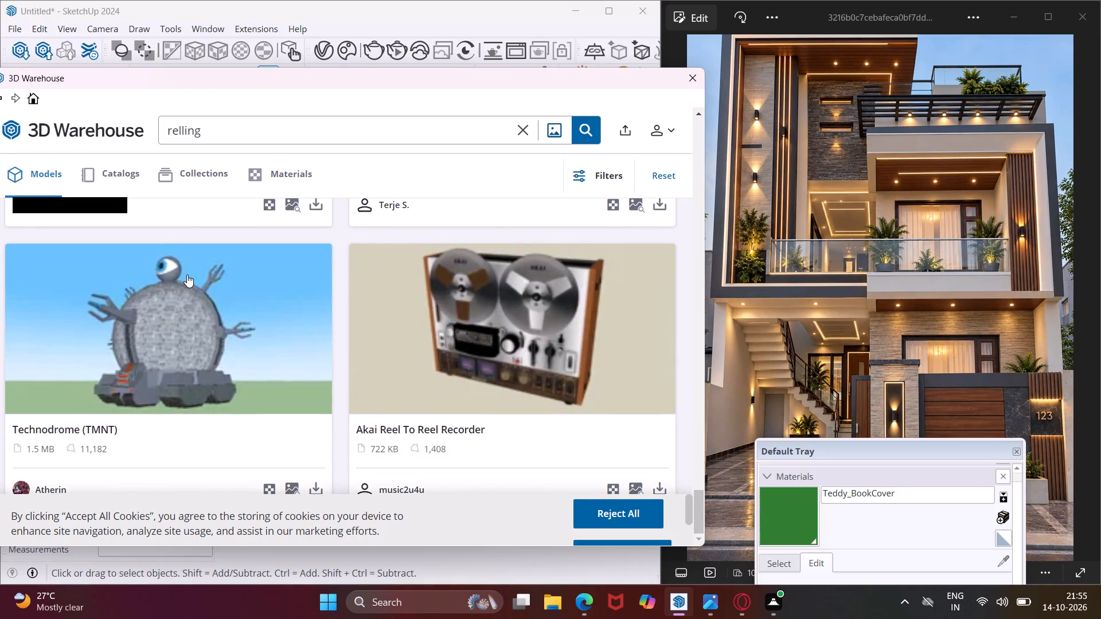
Search the 3D Warehouse models for "rellings" and look through the results for a glass railing.
{"action": "left_click", "coordinate": [209, 130]}
{"action": "key", "text": "s"}
{"action": "key", "text": "Return"}
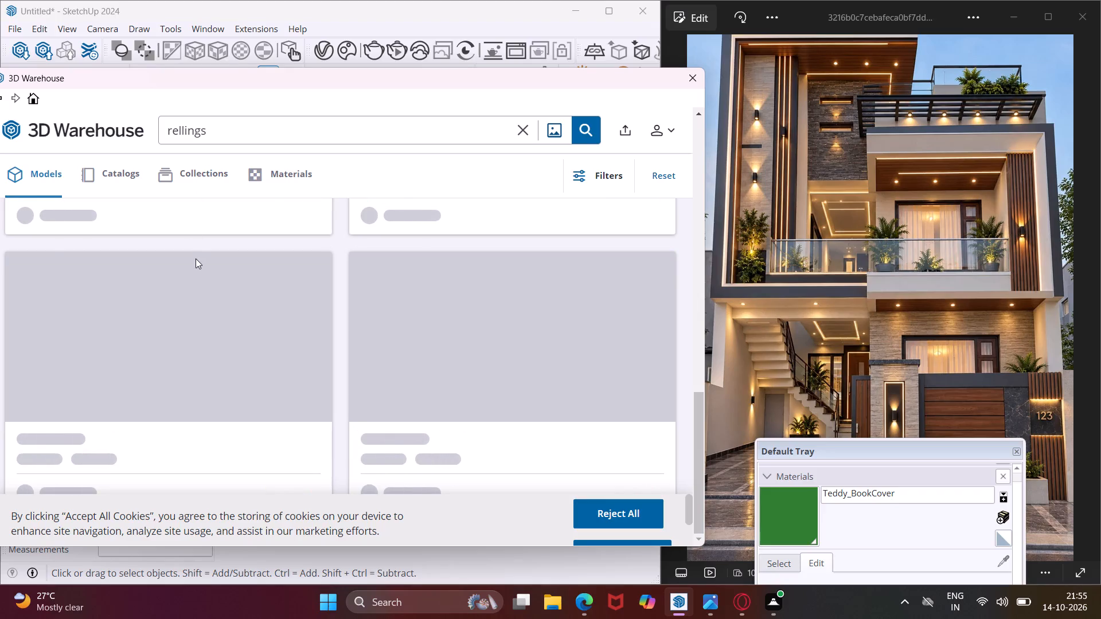
{"action": "scroll", "coordinate": [197, 261], "scroll_direction": "down", "scroll_amount": 5}
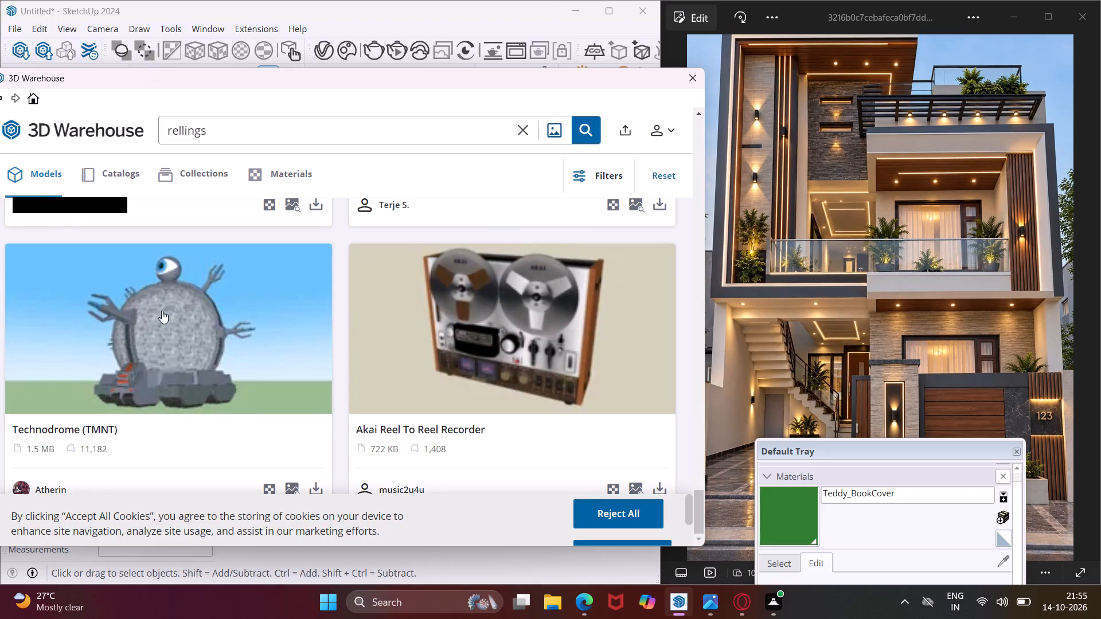
{"action": "scroll", "coordinate": [156, 314], "scroll_direction": "down", "scroll_amount": 4}
{"action": "scroll", "coordinate": [149, 318], "scroll_direction": "up", "scroll_amount": 6}
{"action": "scroll", "coordinate": [147, 311], "scroll_direction": "up", "scroll_amount": 20}
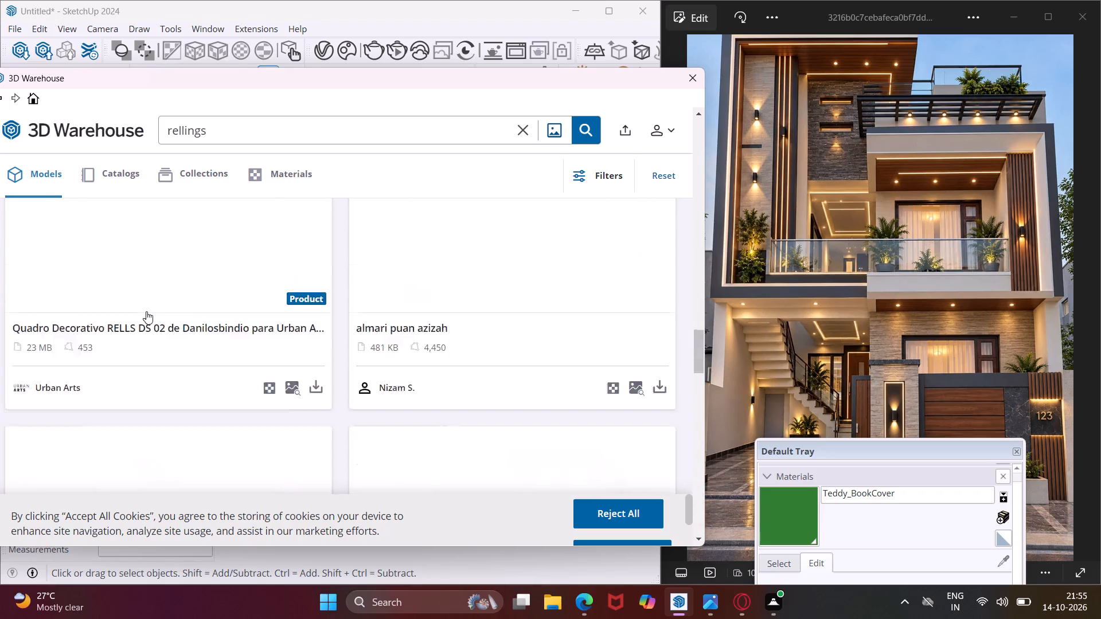
{"action": "scroll", "coordinate": [146, 311], "scroll_direction": "up", "scroll_amount": 20}
{"action": "scroll", "coordinate": [146, 311], "scroll_direction": "up", "scroll_amount": 9}
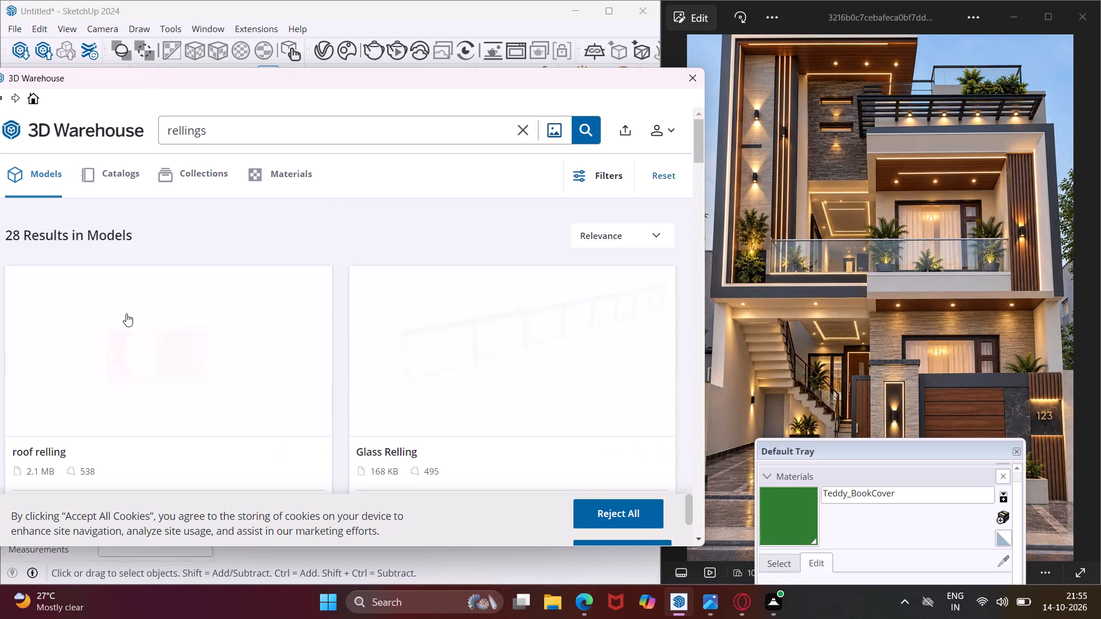
{"action": "scroll", "coordinate": [126, 314], "scroll_direction": "up", "scroll_amount": 5}
{"action": "scroll", "coordinate": [126, 314], "scroll_direction": "down", "scroll_amount": 5}
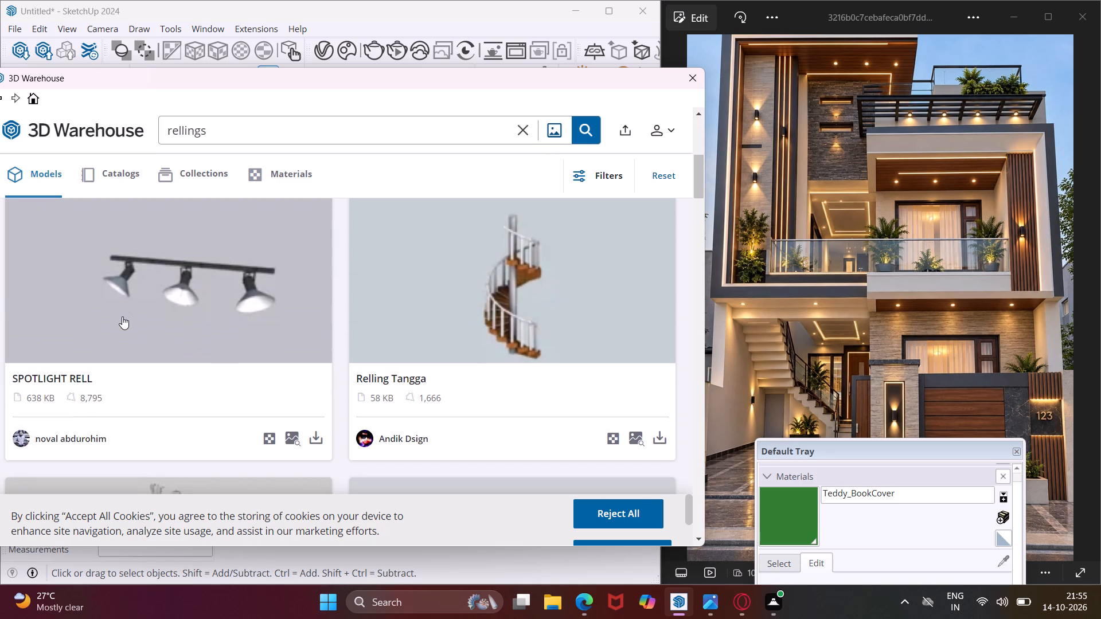
{"action": "scroll", "coordinate": [122, 316], "scroll_direction": "up", "scroll_amount": 5}
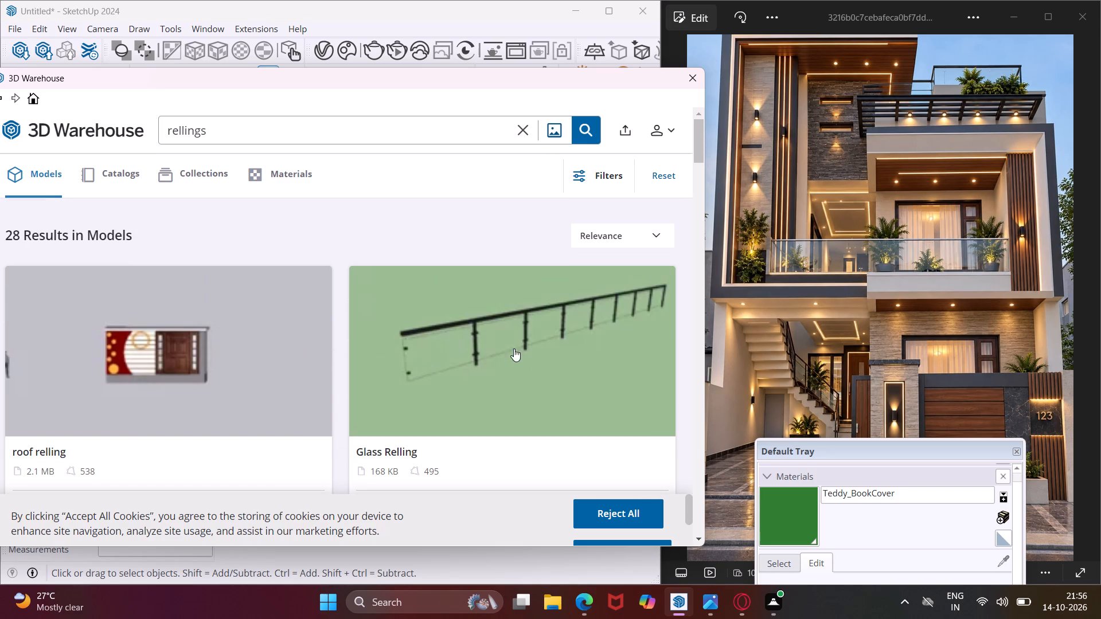
Load the Glass Relling model directly into the scene and place it beside the house, near the corner with the vertical slats.
{"action": "scroll", "coordinate": [506, 406], "scroll_direction": "down", "scroll_amount": 2}
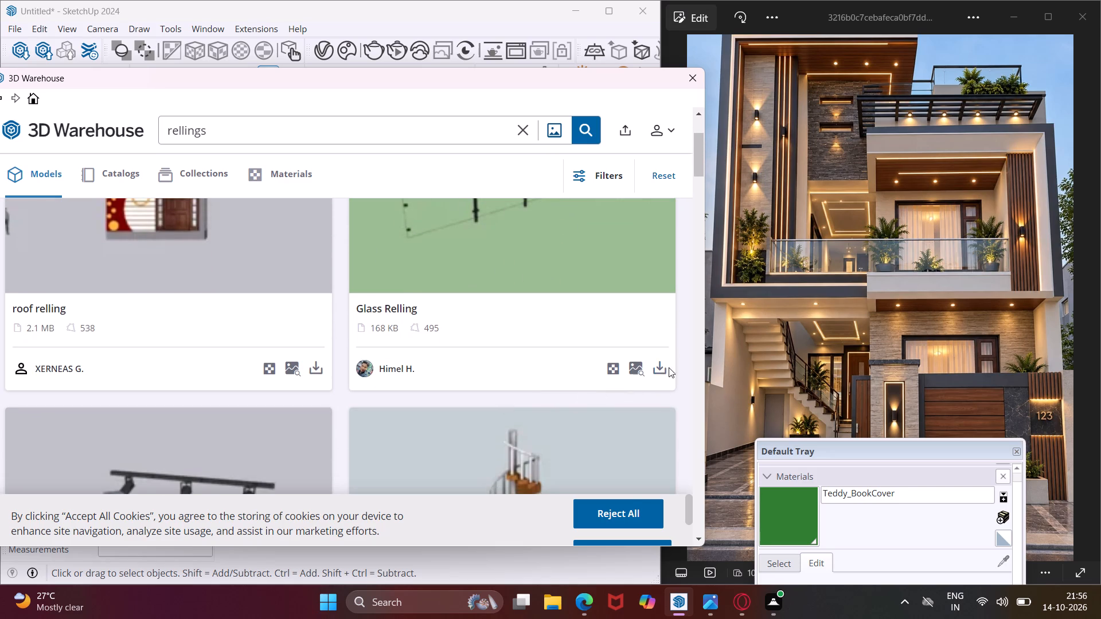
{"action": "left_click", "coordinate": [655, 365]}
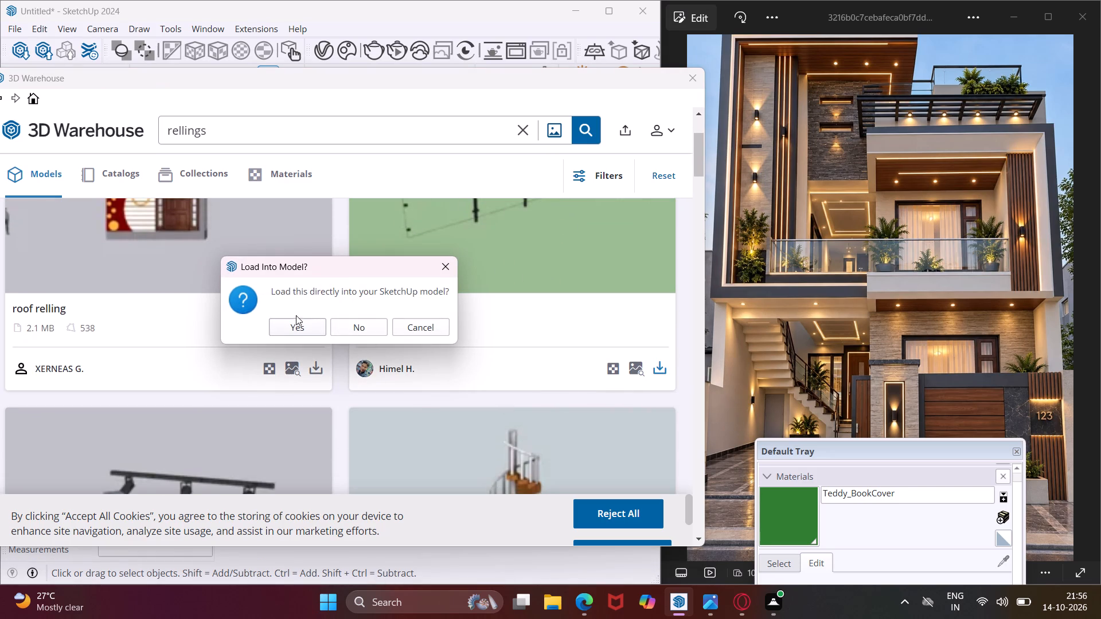
{"action": "left_click", "coordinate": [300, 326]}
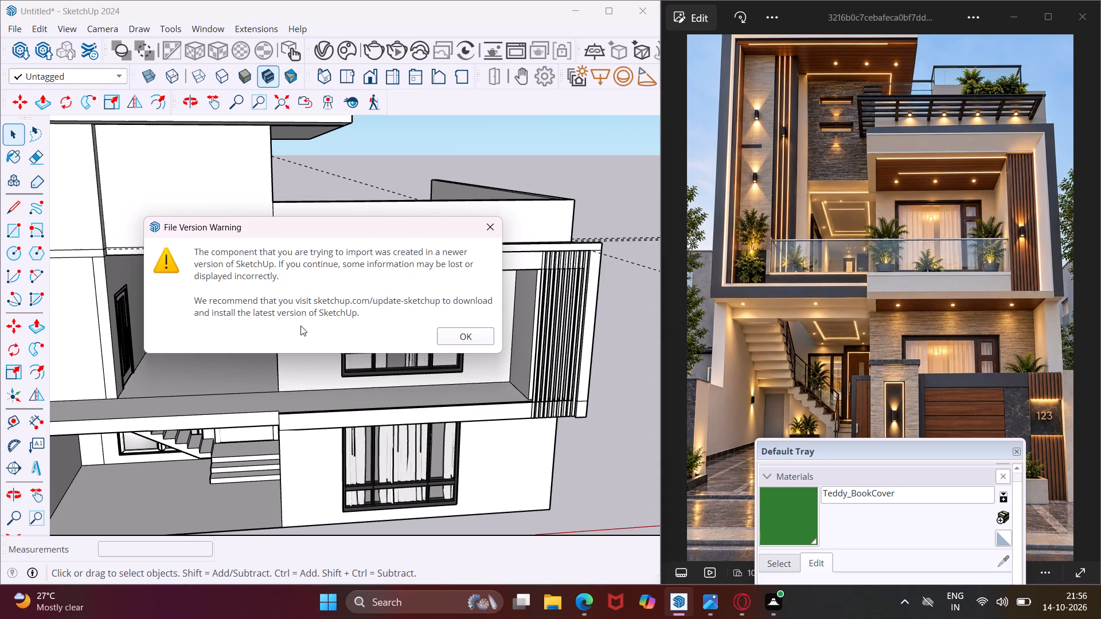
{"action": "left_click", "coordinate": [444, 340]}
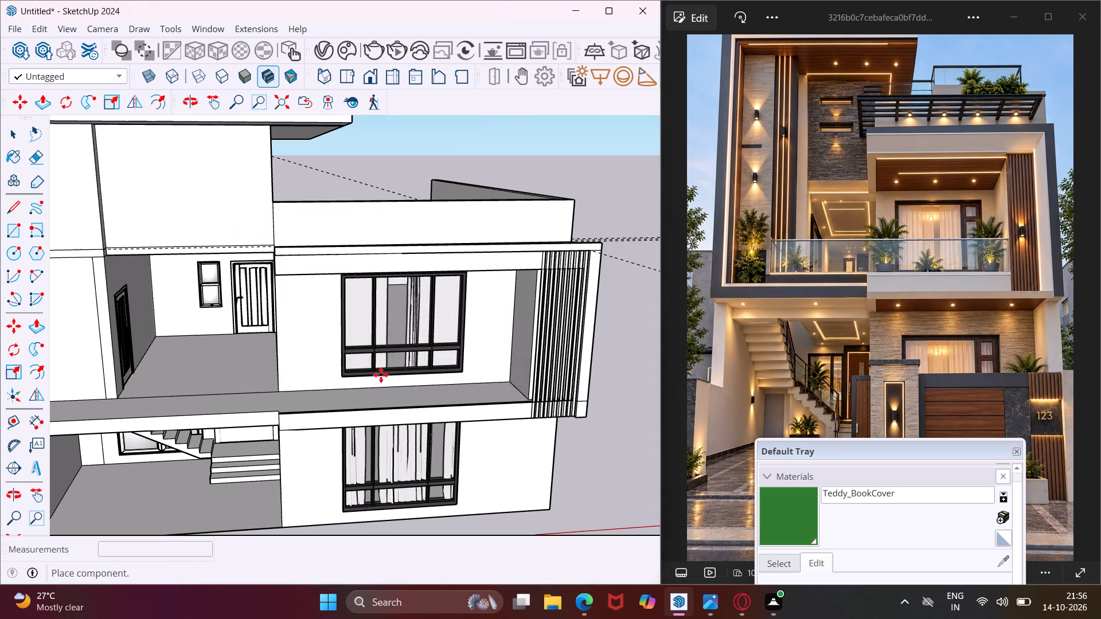
{"action": "scroll", "coordinate": [368, 386], "scroll_direction": "down", "scroll_amount": 8}
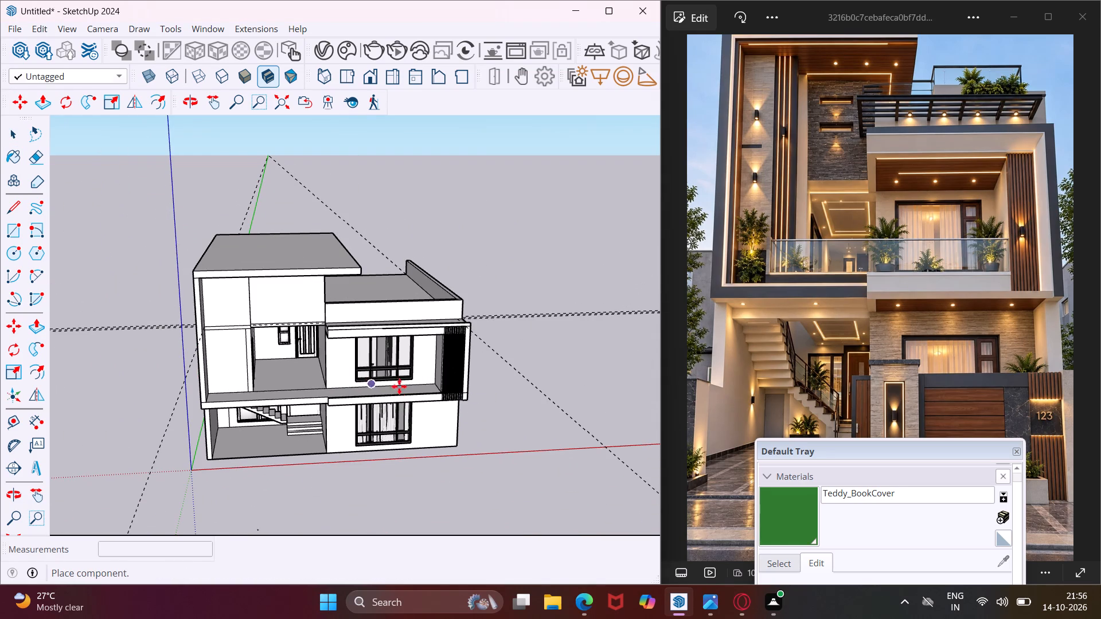
{"action": "left_click", "coordinate": [507, 430]}
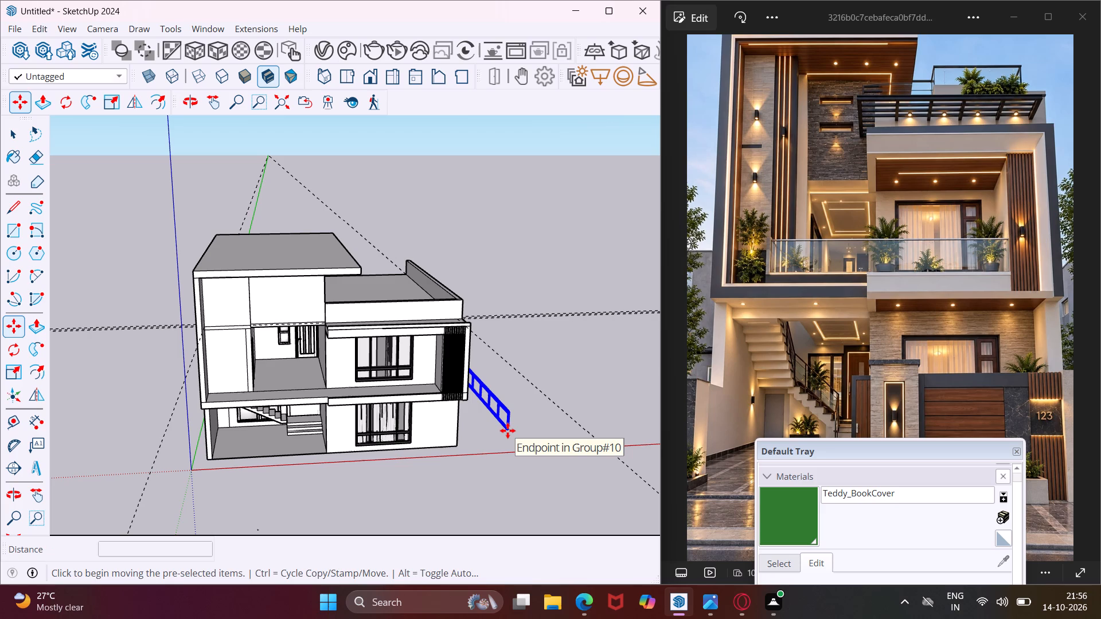
{"action": "key", "text": "Escape"}
{"action": "key", "text": "Escape"}
{"action": "key", "text": "space"}
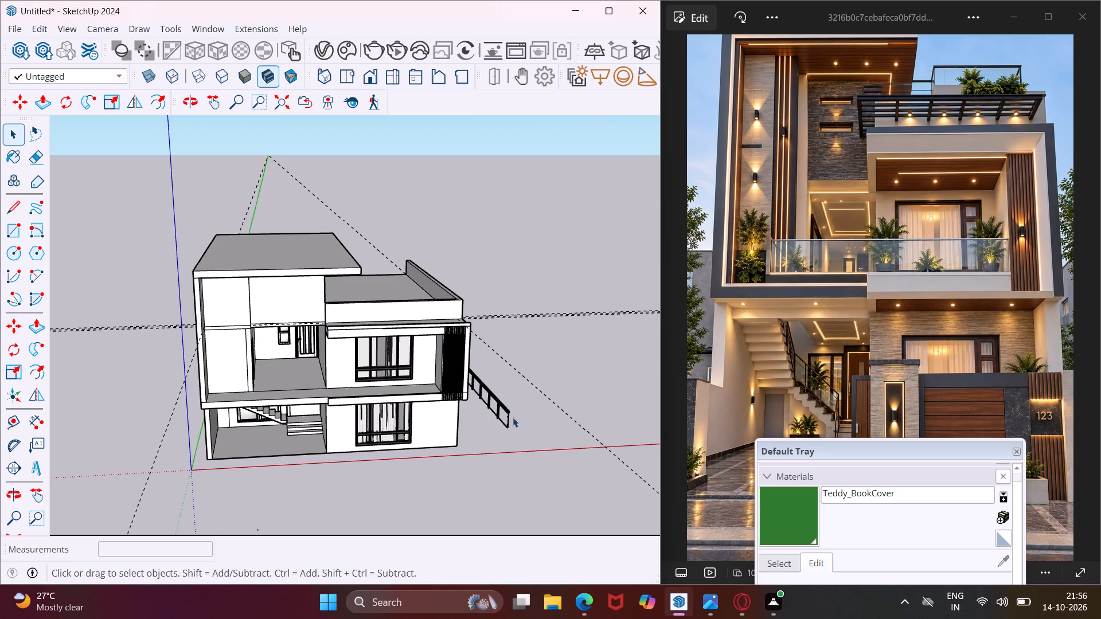
Rotate the glass railing 90 degrees in the horizontal plane so it runs parallel to the house front.
{"action": "left_click", "coordinate": [513, 417]}
{"action": "left_click", "coordinate": [508, 422]}
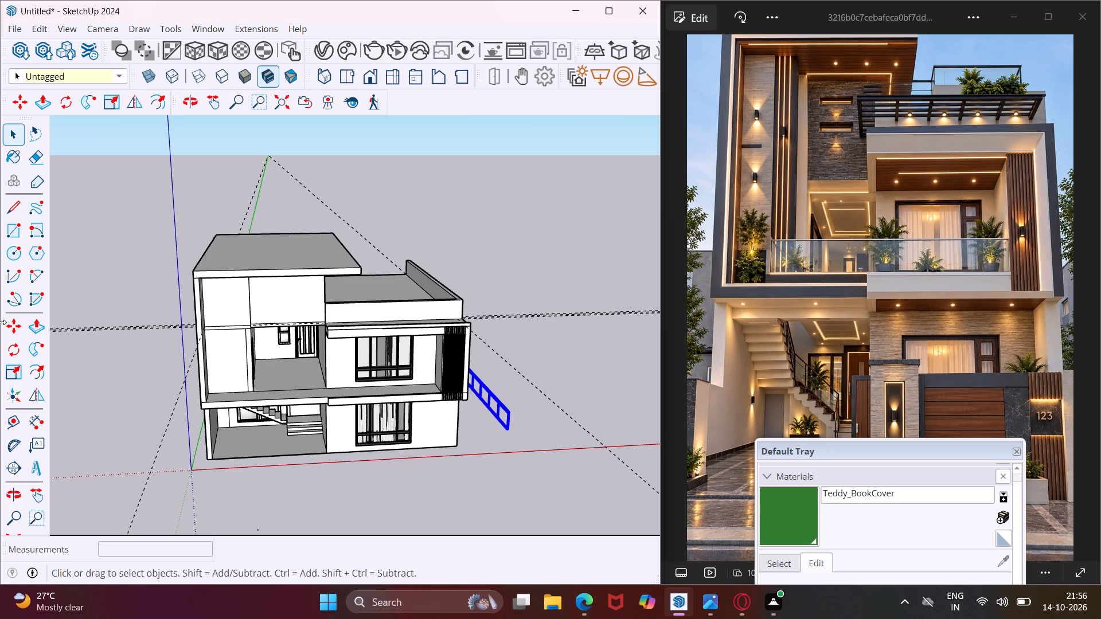
{"action": "left_click", "coordinate": [19, 351]}
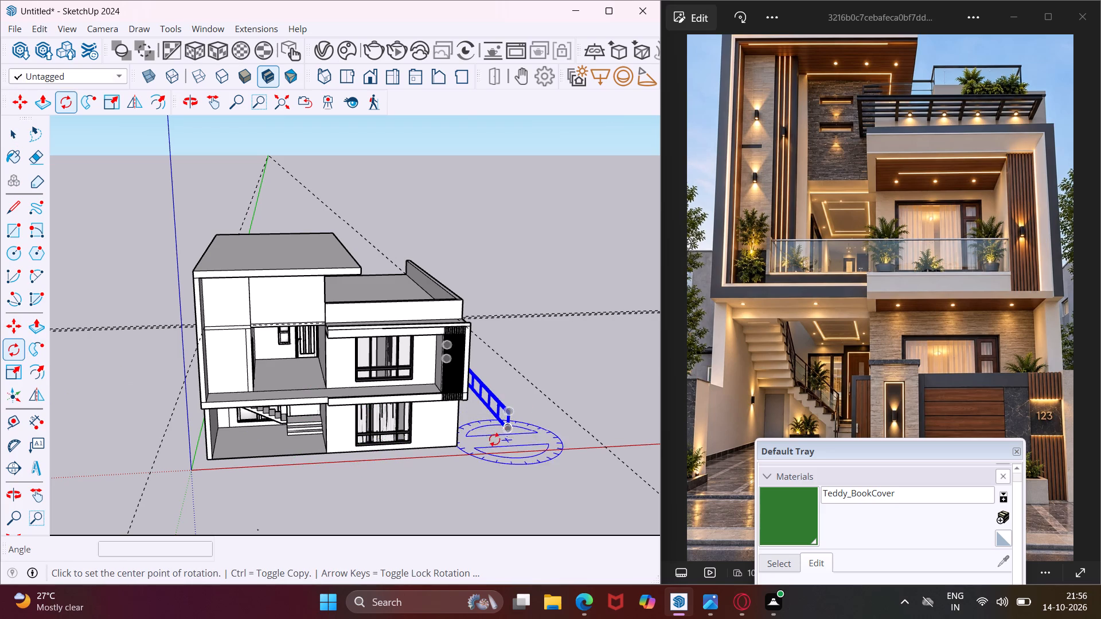
{"action": "scroll", "coordinate": [492, 422], "scroll_direction": "up", "scroll_amount": 9}
{"action": "left_click", "coordinate": [509, 462]}
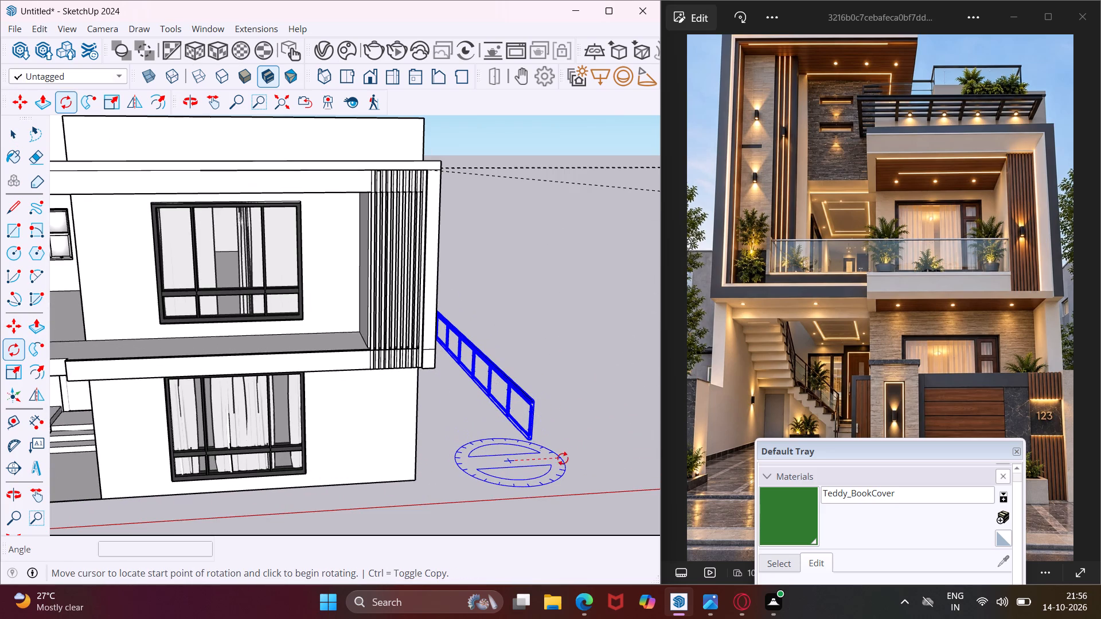
{"action": "left_click", "coordinate": [566, 458]}
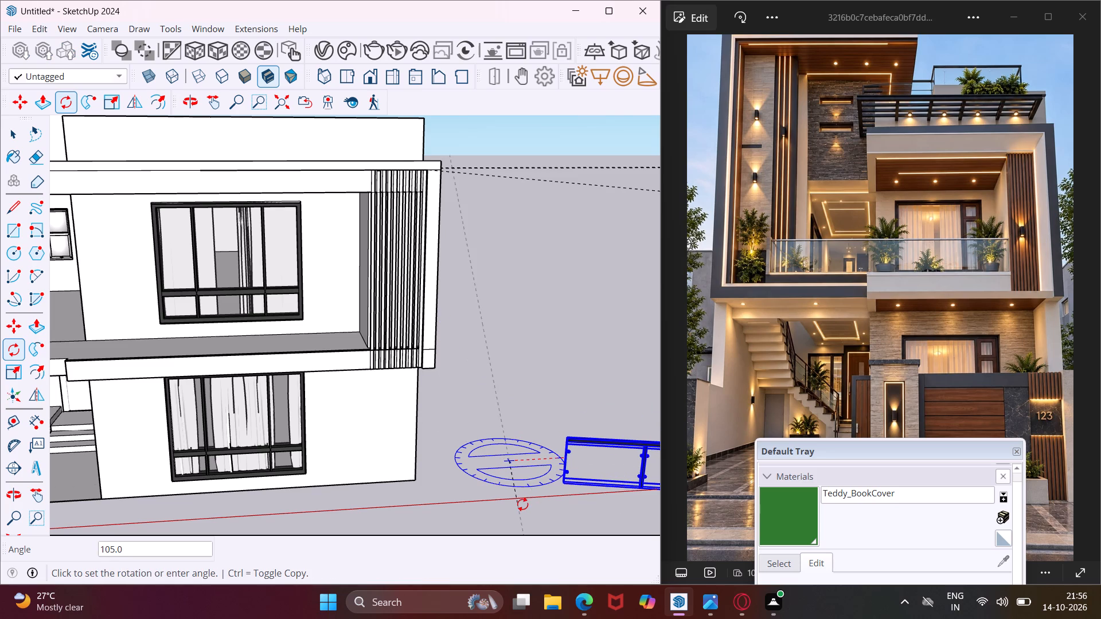
{"action": "type", "text": "90"}
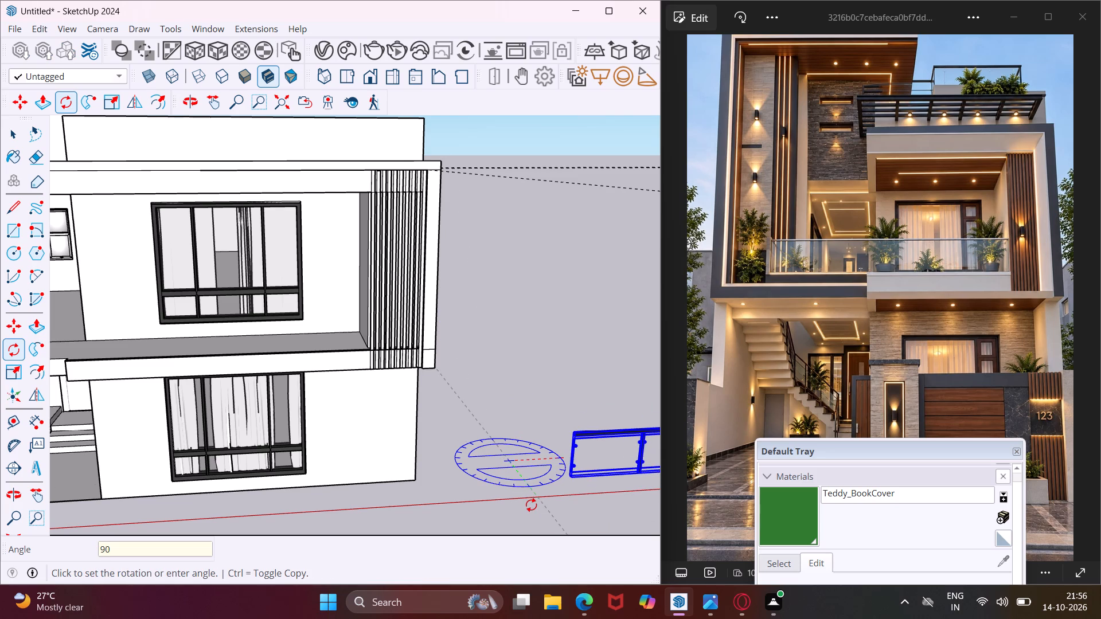
{"action": "key", "text": "Return"}
{"action": "scroll", "coordinate": [553, 485], "scroll_direction": "up", "scroll_amount": 4}
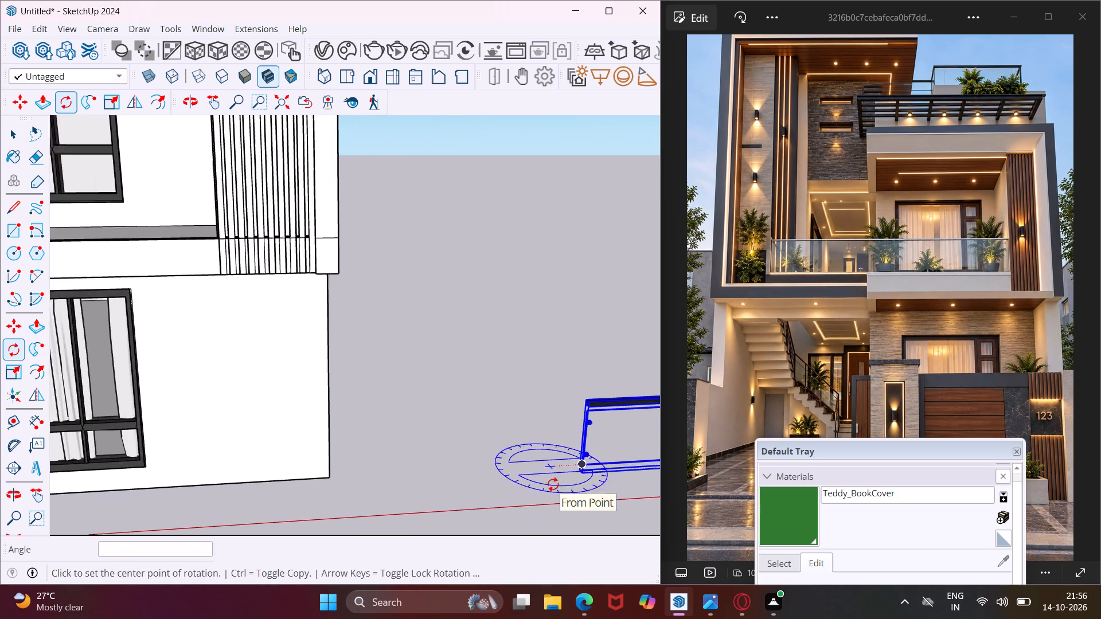
Move the glass railing by its lower end corner onto the front edge of the first-floor balcony.
{"action": "scroll", "coordinate": [553, 484], "scroll_direction": "up", "scroll_amount": 6}
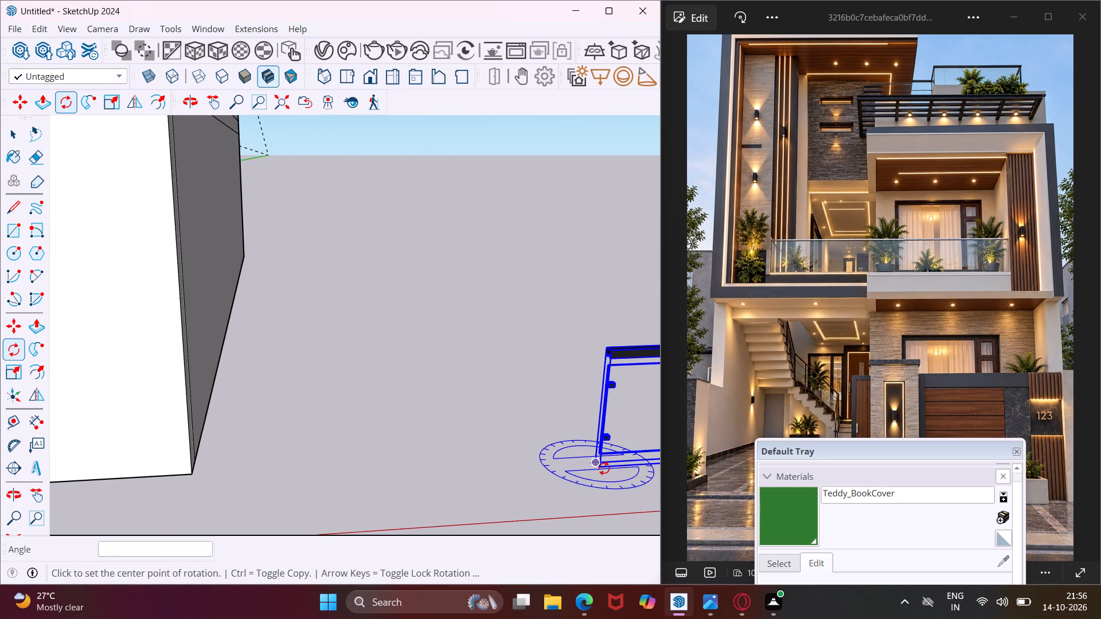
{"action": "key", "text": "Escape"}
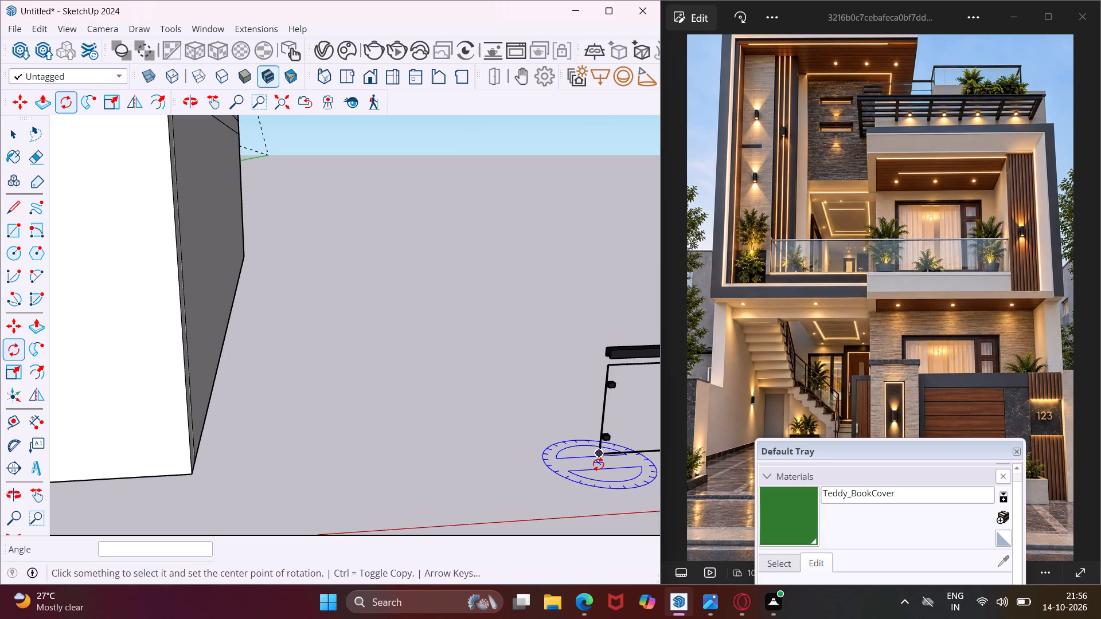
{"action": "key", "text": "Escape"}
{"action": "key", "text": "space"}
{"action": "left_click", "coordinate": [598, 456]}
{"action": "key", "text": "m"}
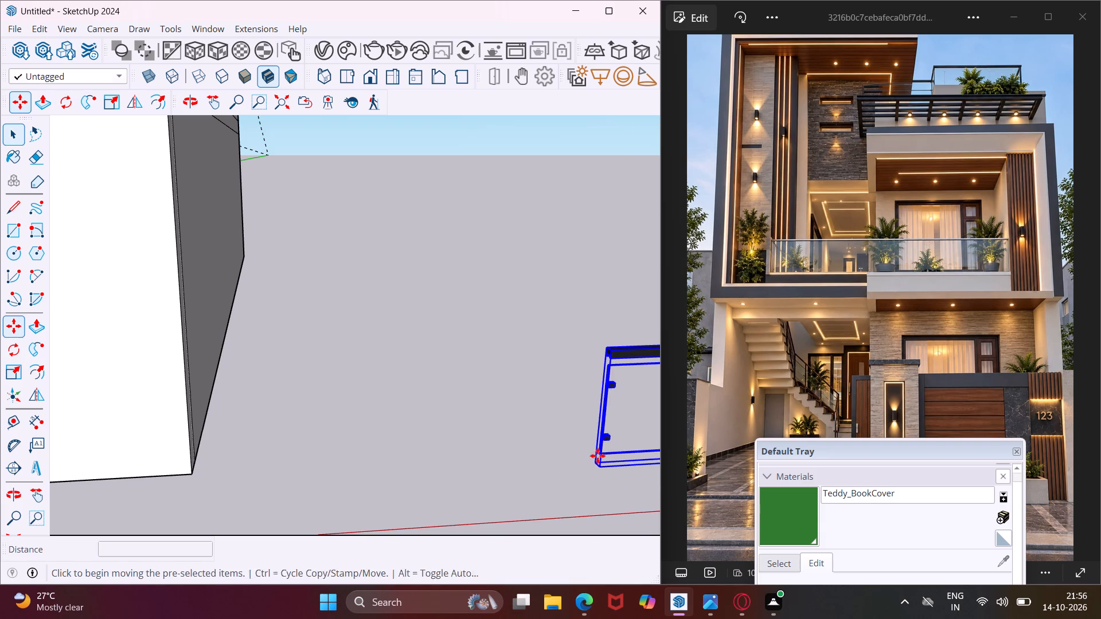
{"action": "scroll", "coordinate": [596, 458], "scroll_direction": "up", "scroll_amount": 7}
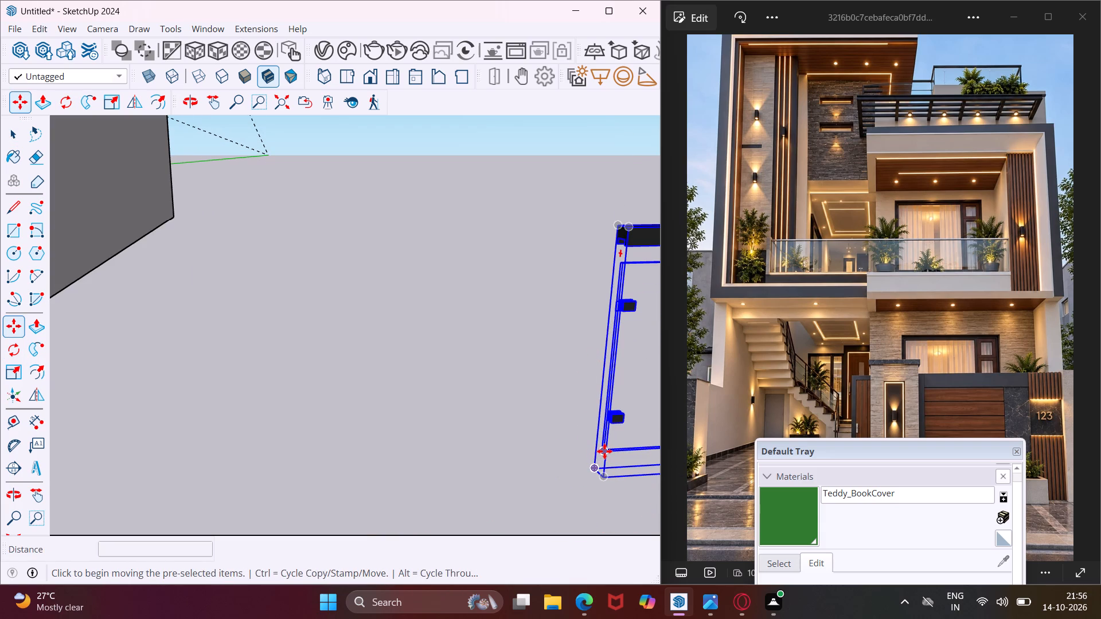
{"action": "left_click", "coordinate": [604, 451]}
{"action": "scroll", "coordinate": [433, 469], "scroll_direction": "down", "scroll_amount": 17}
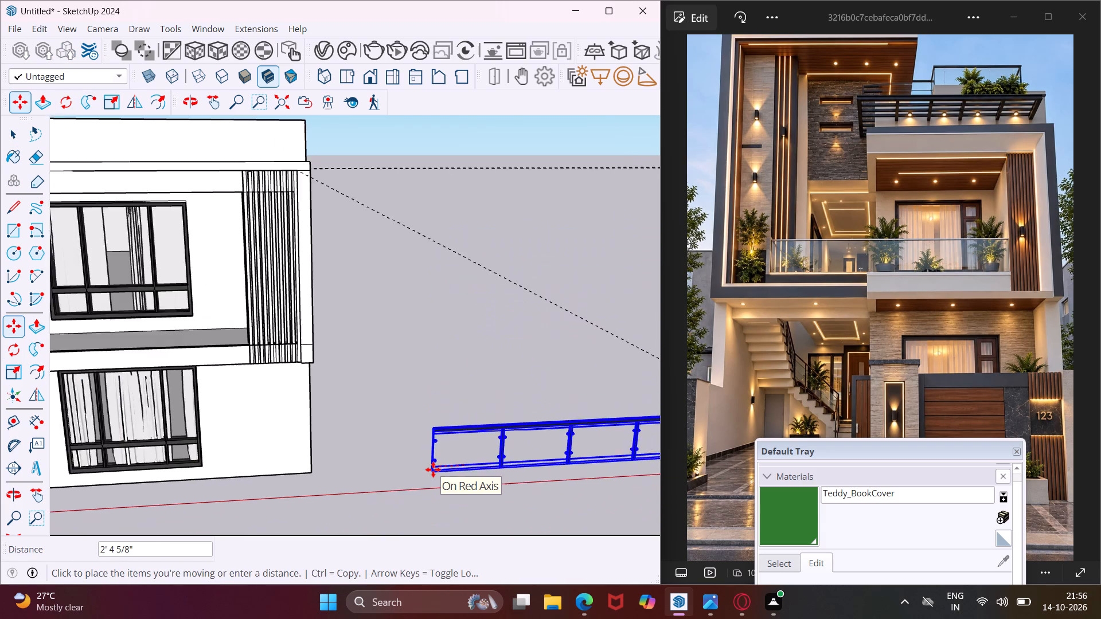
{"action": "scroll", "coordinate": [433, 469], "scroll_direction": "down", "scroll_amount": 11}
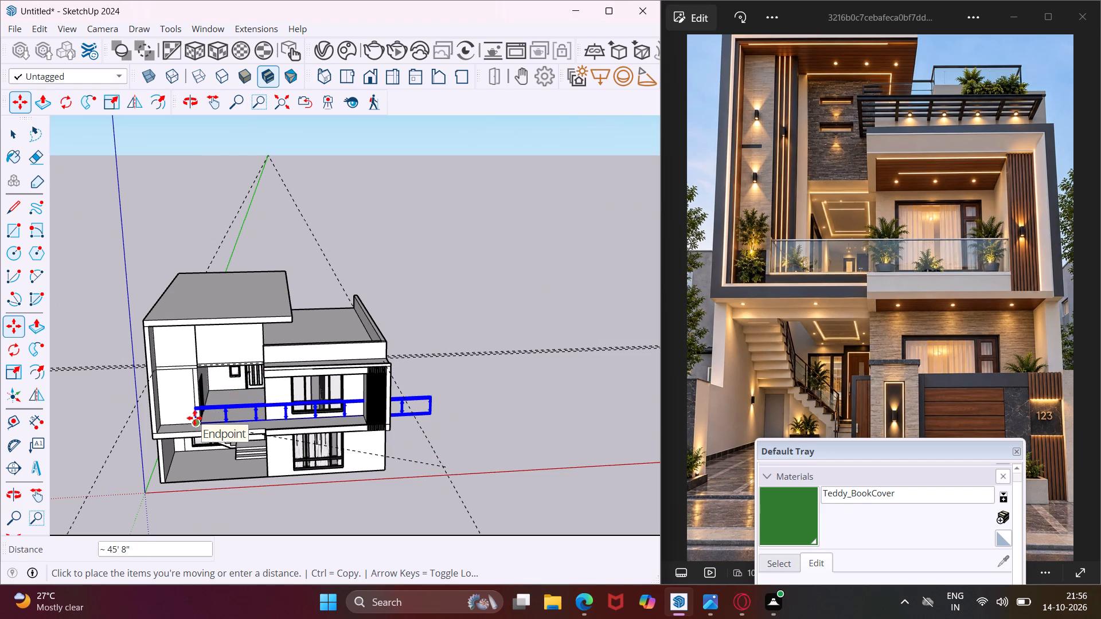
{"action": "scroll", "coordinate": [194, 418], "scroll_direction": "up", "scroll_amount": 13}
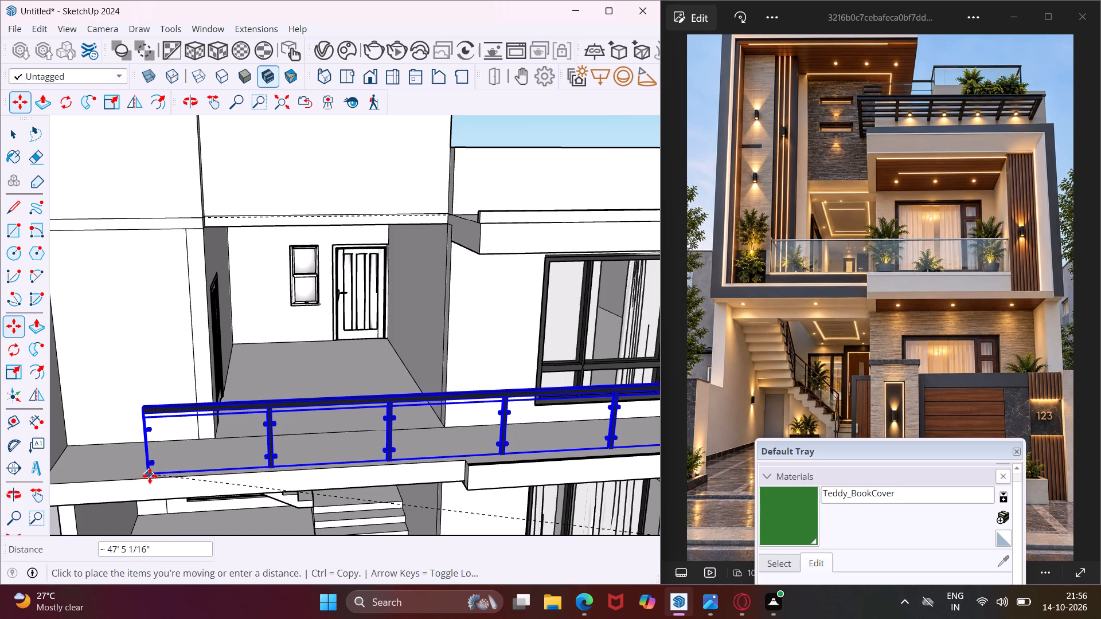
{"action": "left_click", "coordinate": [146, 476]}
{"action": "middle_click_drag", "start_coordinate": [146, 476], "coordinate": [220, 473]}
{"action": "key", "text": "Escape"}
{"action": "key", "text": "space"}
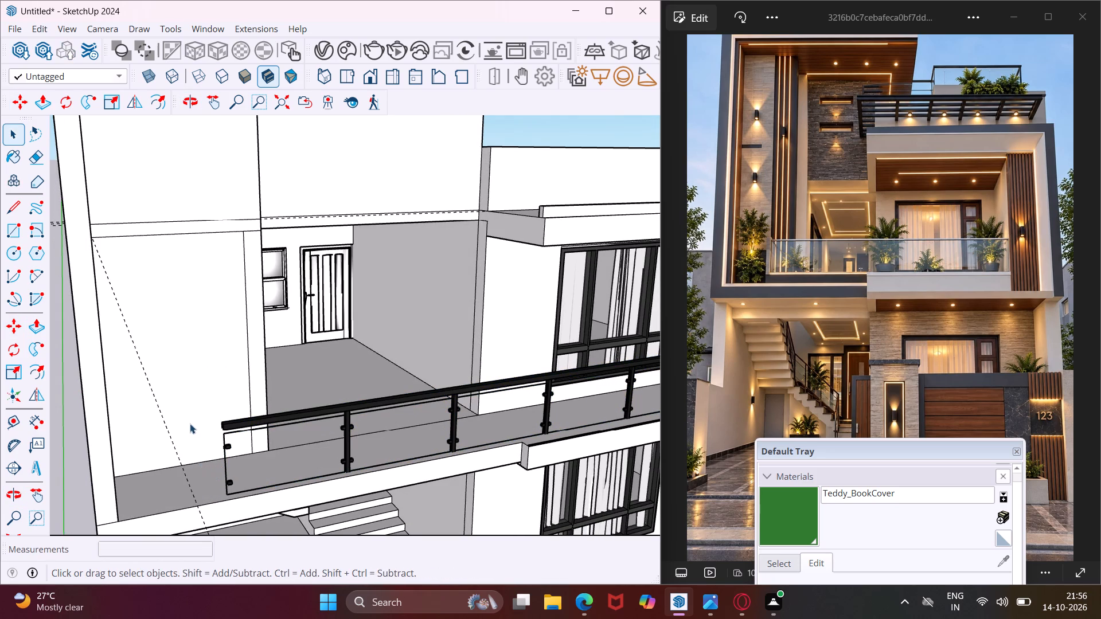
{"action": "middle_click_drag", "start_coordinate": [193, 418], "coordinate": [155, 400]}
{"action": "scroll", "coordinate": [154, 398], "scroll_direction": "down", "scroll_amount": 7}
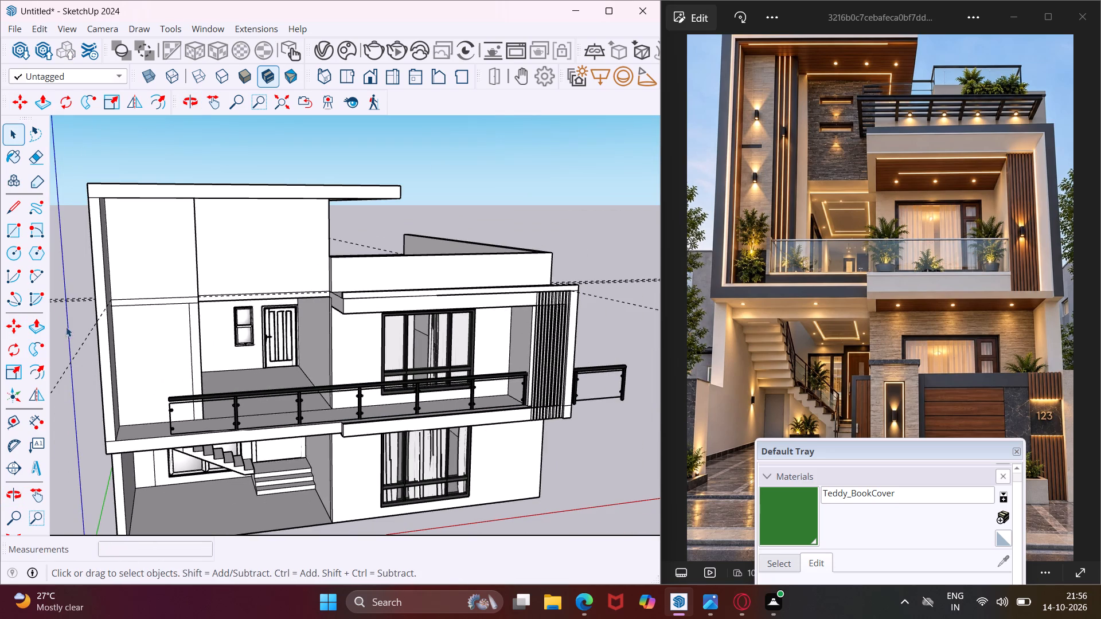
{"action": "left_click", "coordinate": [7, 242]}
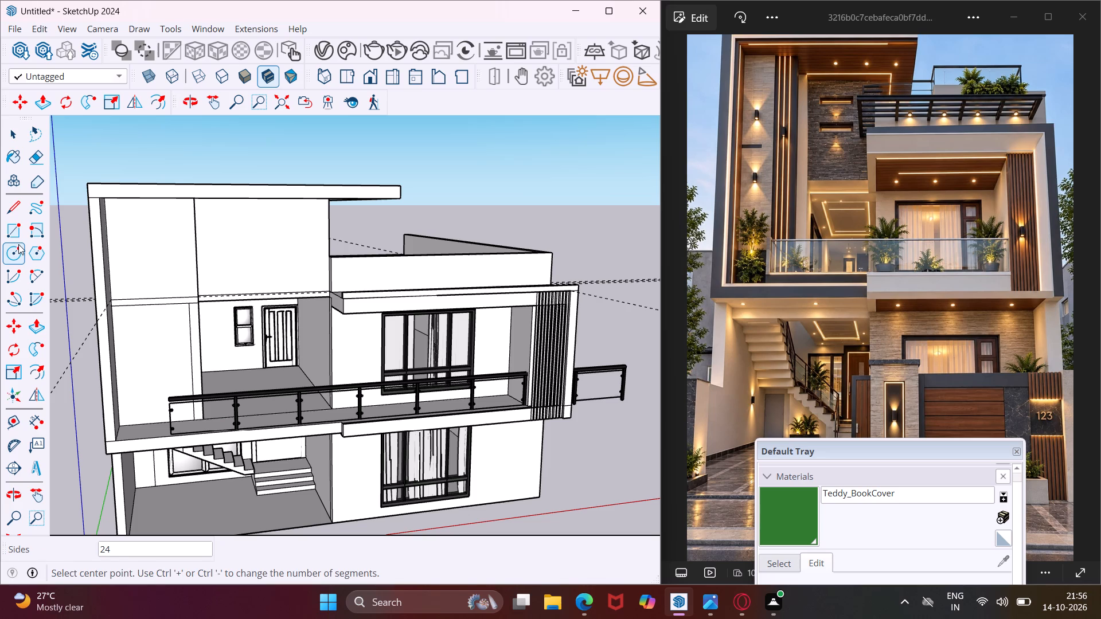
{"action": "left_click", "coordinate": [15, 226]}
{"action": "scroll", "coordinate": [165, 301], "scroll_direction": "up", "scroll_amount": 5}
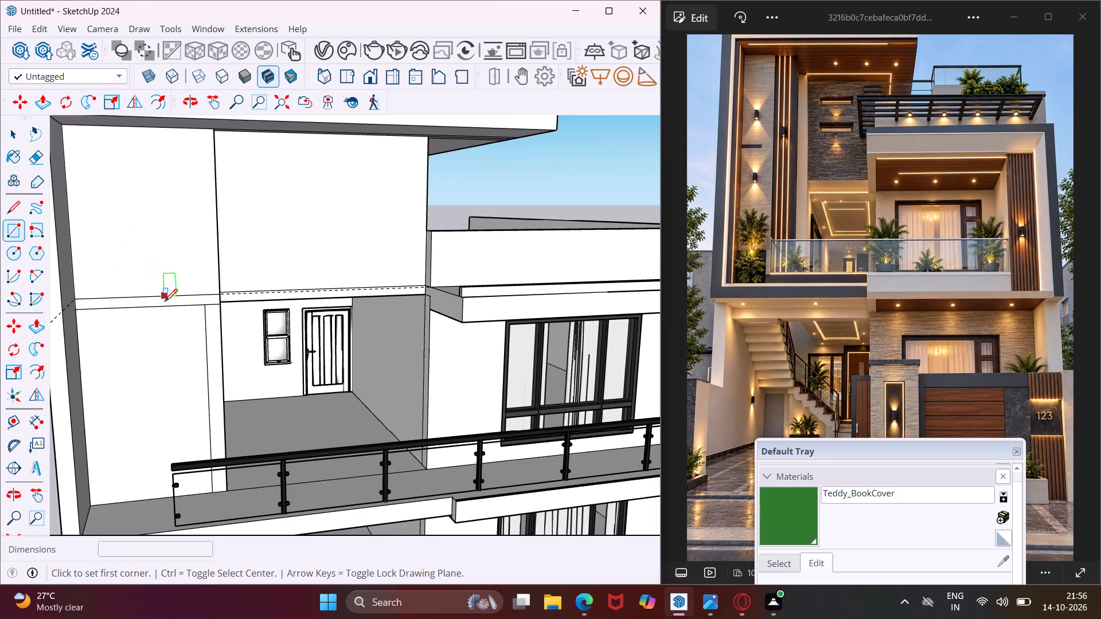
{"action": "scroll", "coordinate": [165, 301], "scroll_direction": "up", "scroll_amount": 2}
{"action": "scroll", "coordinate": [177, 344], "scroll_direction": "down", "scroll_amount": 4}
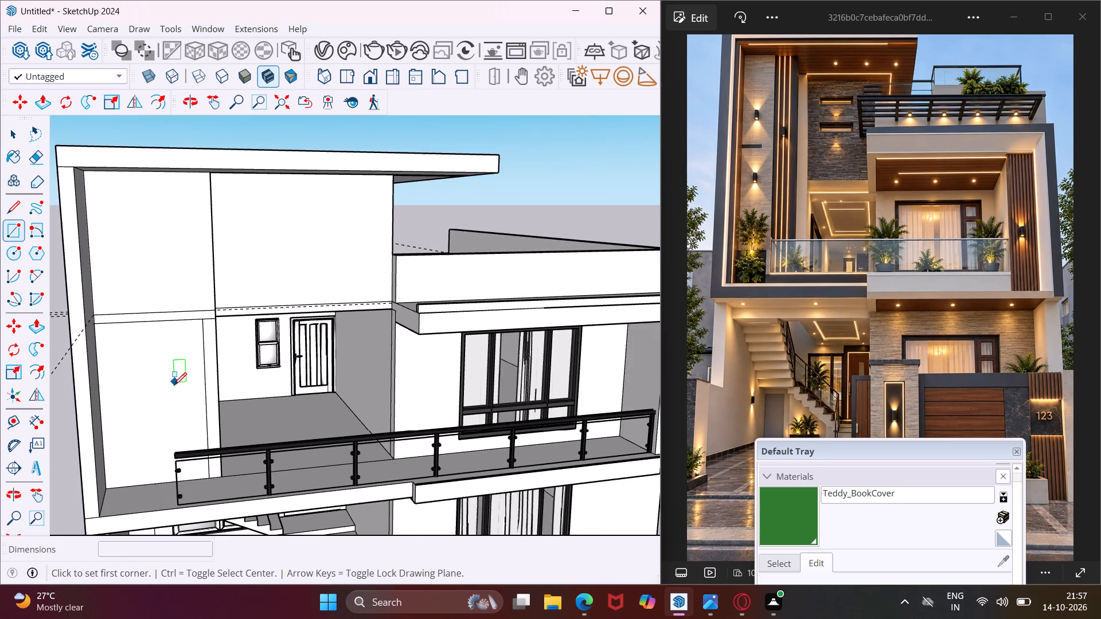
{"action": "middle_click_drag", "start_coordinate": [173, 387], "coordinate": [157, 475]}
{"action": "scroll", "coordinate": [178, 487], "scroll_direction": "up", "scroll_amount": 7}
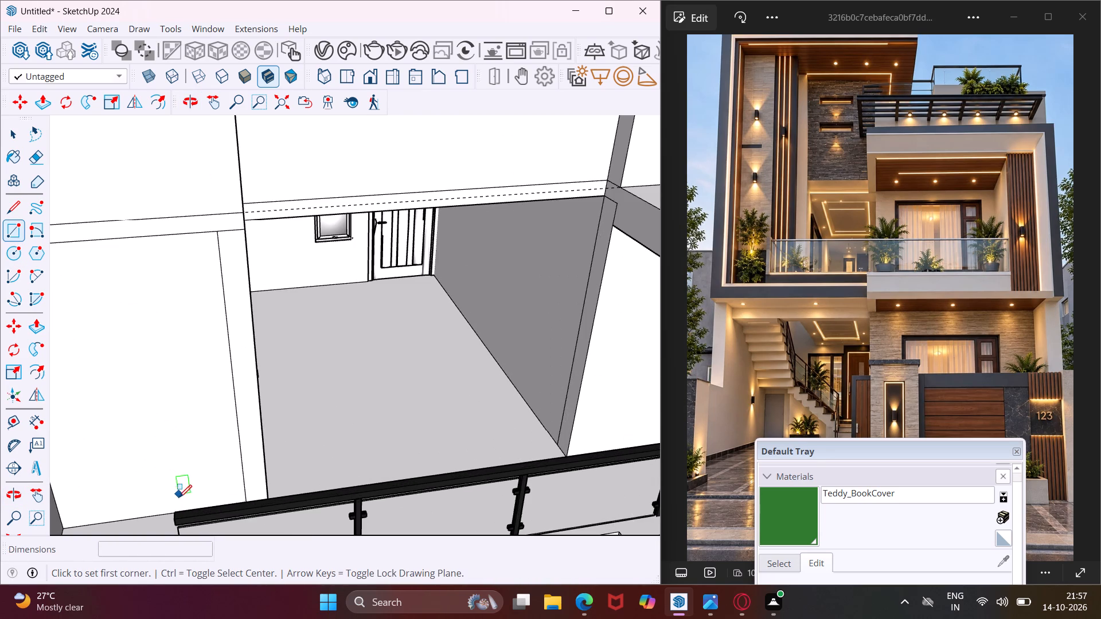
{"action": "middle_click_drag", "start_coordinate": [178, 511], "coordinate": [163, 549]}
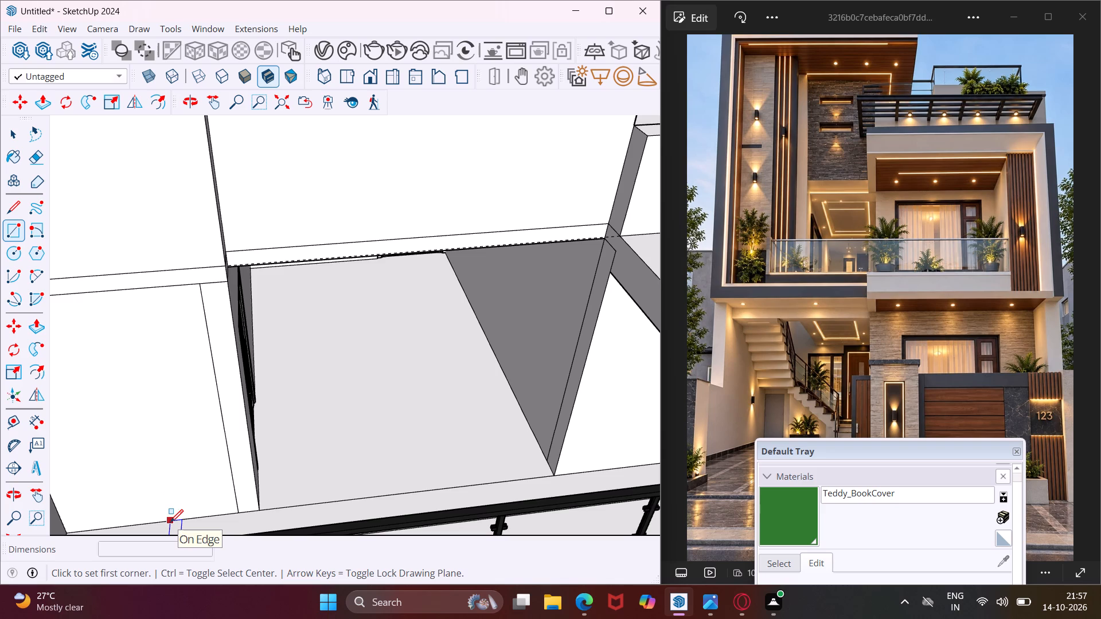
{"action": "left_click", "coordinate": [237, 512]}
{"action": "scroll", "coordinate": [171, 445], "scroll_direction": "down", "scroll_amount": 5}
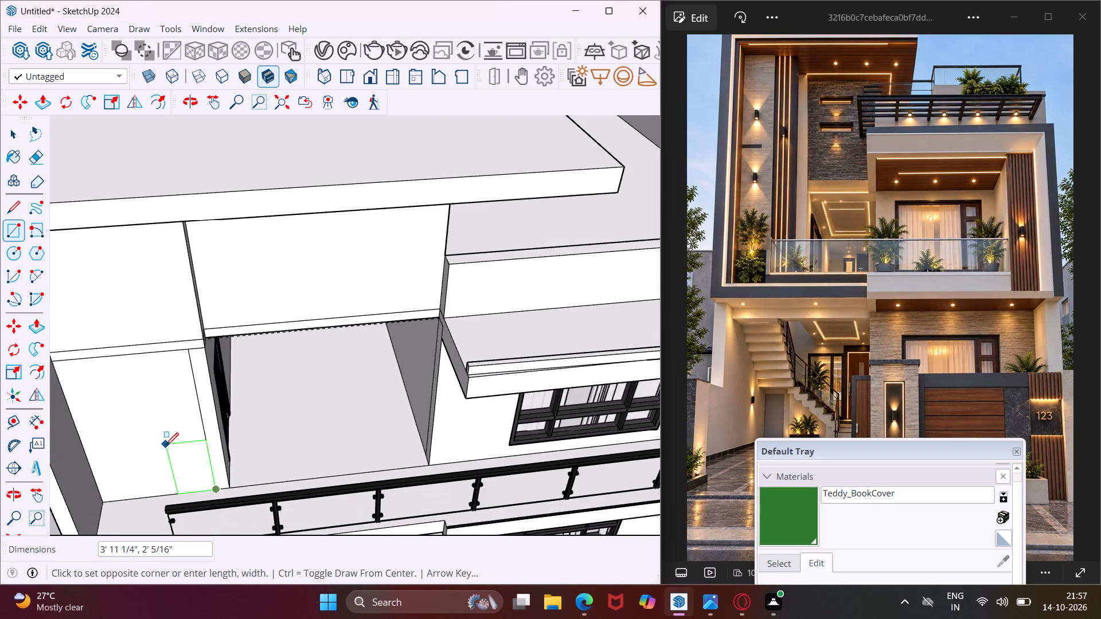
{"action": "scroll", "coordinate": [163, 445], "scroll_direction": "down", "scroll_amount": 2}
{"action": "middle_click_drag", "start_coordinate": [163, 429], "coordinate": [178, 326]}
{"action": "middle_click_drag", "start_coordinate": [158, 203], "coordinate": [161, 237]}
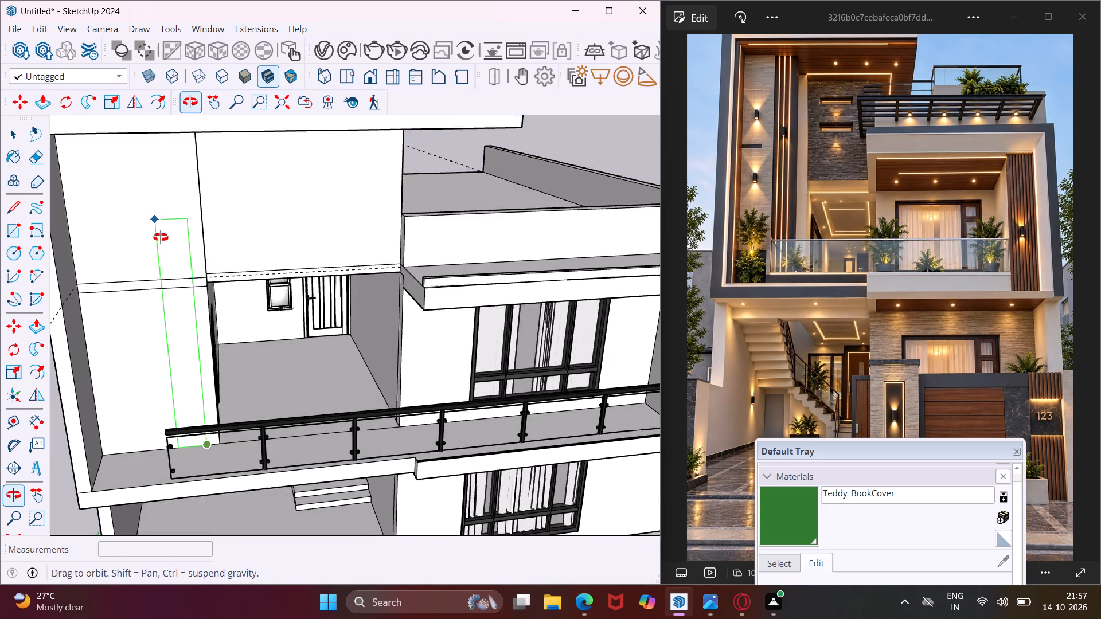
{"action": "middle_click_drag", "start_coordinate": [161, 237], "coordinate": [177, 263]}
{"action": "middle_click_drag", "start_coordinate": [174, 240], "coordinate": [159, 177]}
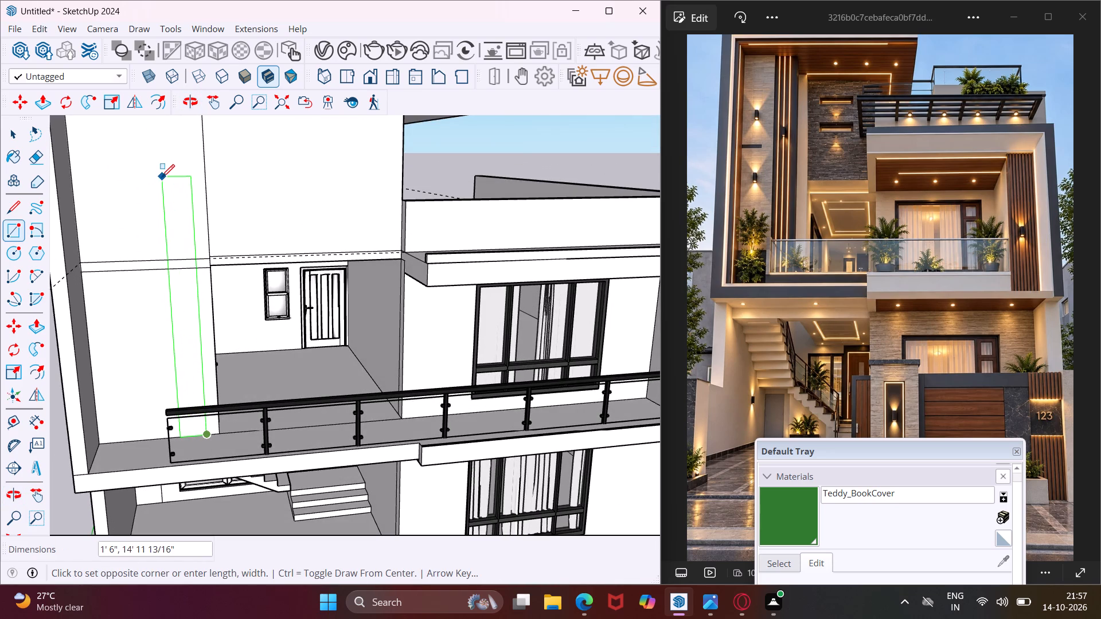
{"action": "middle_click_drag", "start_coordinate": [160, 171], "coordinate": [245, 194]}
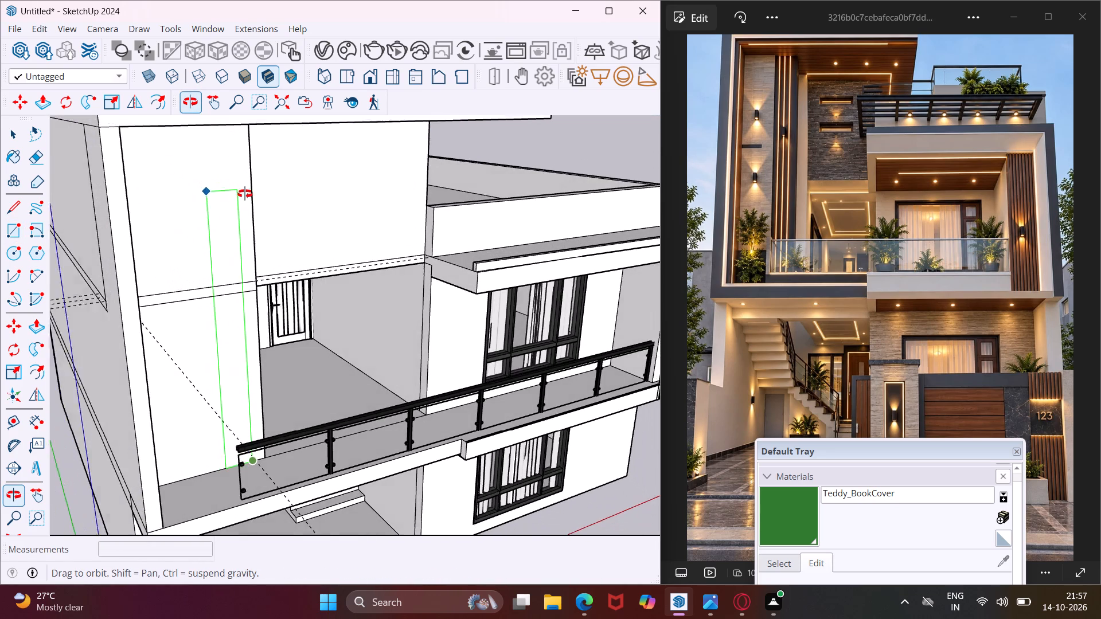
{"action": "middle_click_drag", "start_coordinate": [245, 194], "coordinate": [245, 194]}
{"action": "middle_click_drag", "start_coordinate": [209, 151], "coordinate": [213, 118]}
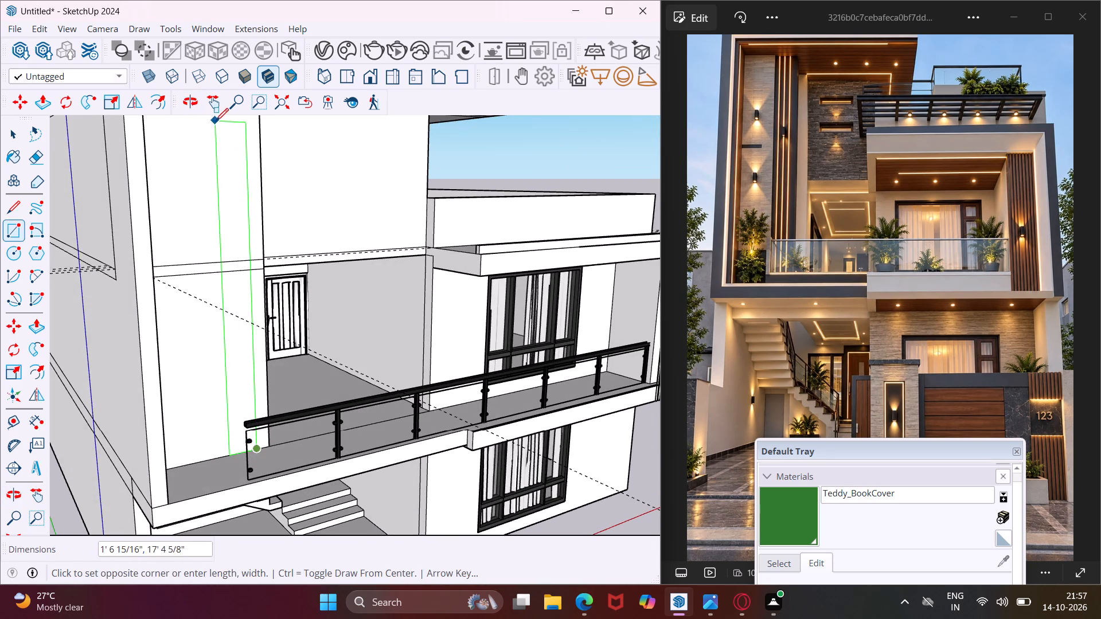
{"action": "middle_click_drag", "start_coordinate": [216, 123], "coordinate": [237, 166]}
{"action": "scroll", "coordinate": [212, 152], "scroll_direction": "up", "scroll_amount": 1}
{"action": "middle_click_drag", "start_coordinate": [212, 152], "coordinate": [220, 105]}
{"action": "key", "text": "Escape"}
Draw a tall rectangle about 1' 11" by 18' 6" on the front wall left of the balcony recess, from balcony floor to roof underside.
{"action": "left_click", "coordinate": [213, 103]}
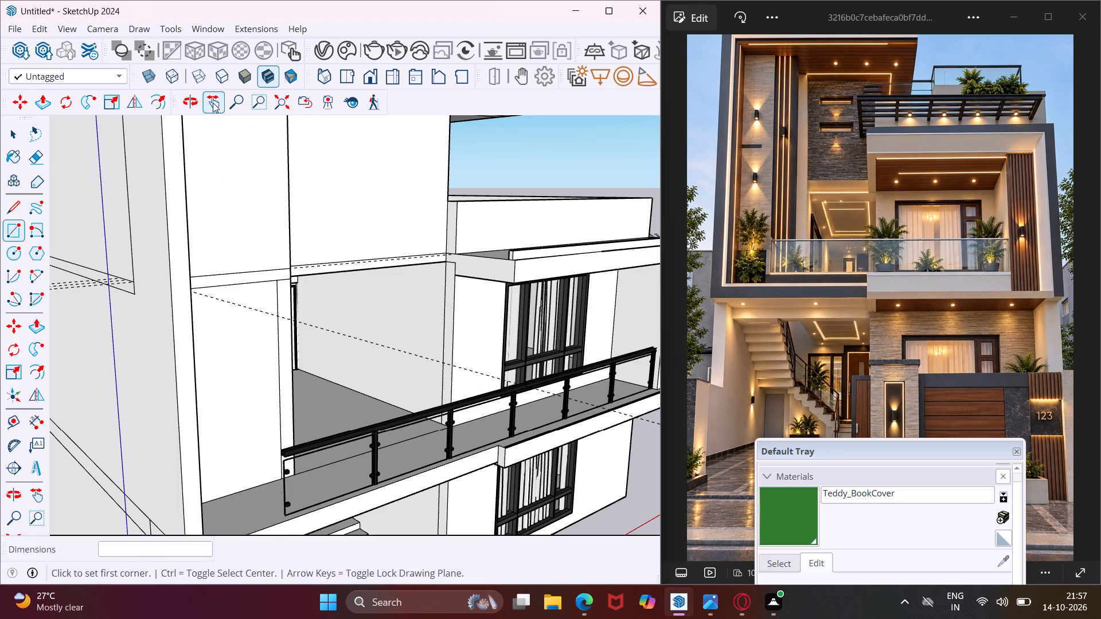
{"action": "left_click_drag", "start_coordinate": [232, 155], "coordinate": [248, 223]}
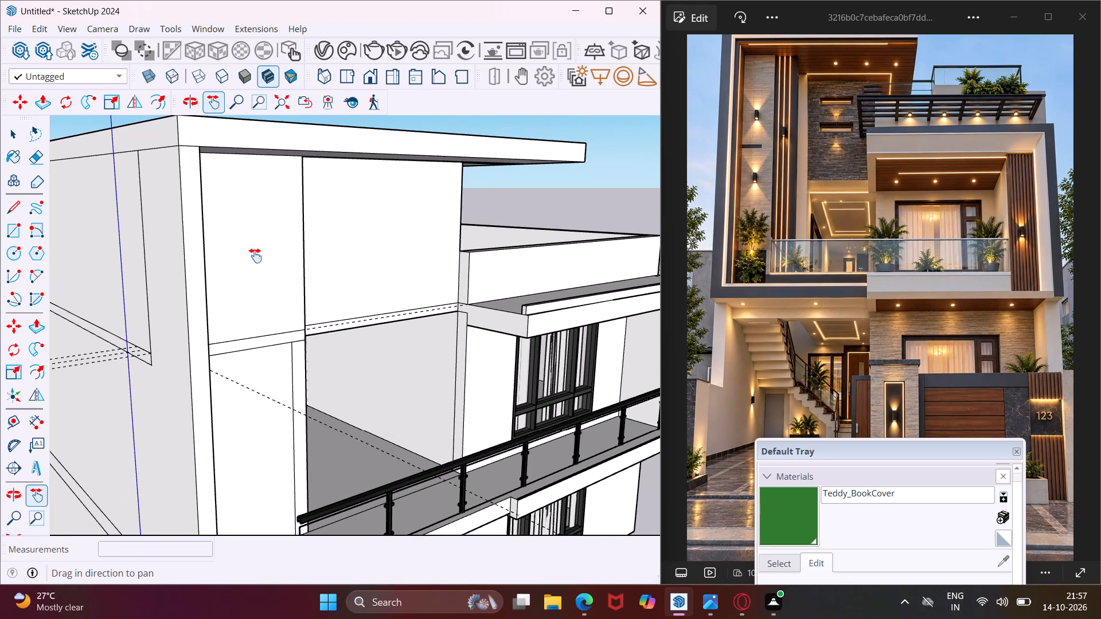
{"action": "key", "text": "Escape"}
{"action": "key", "text": "space"}
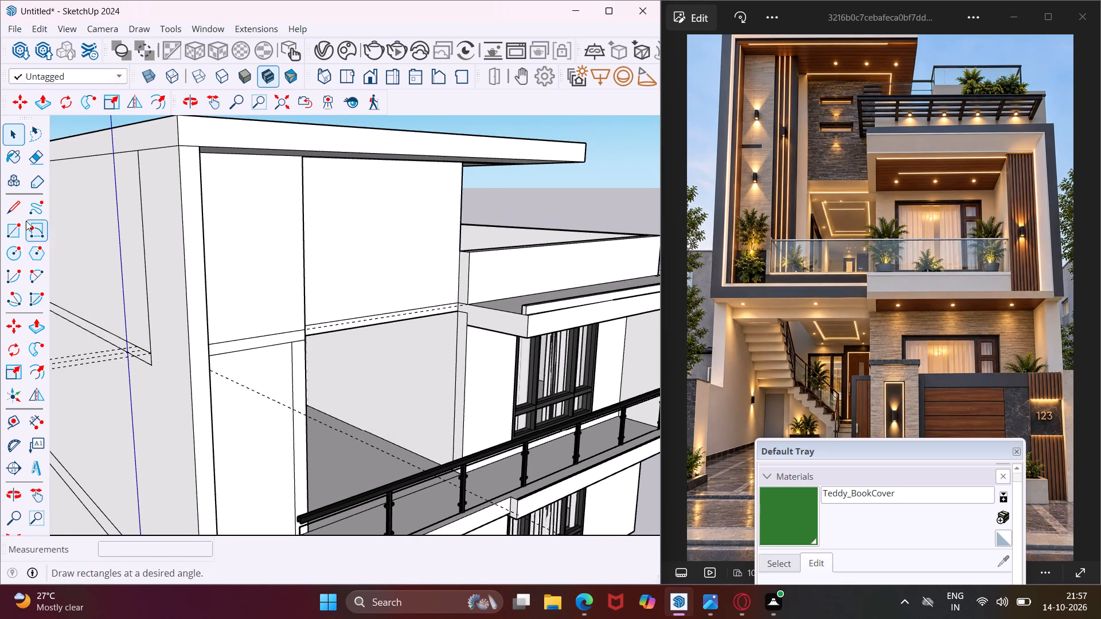
{"action": "left_click", "coordinate": [14, 225]}
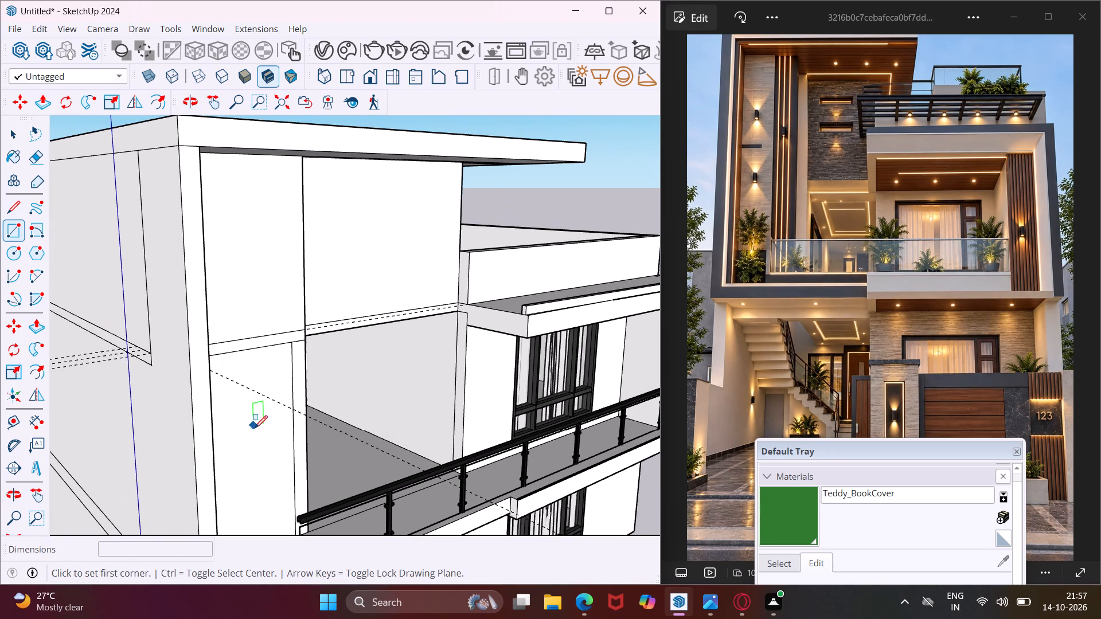
{"action": "scroll", "coordinate": [292, 383], "scroll_direction": "down", "scroll_amount": 2}
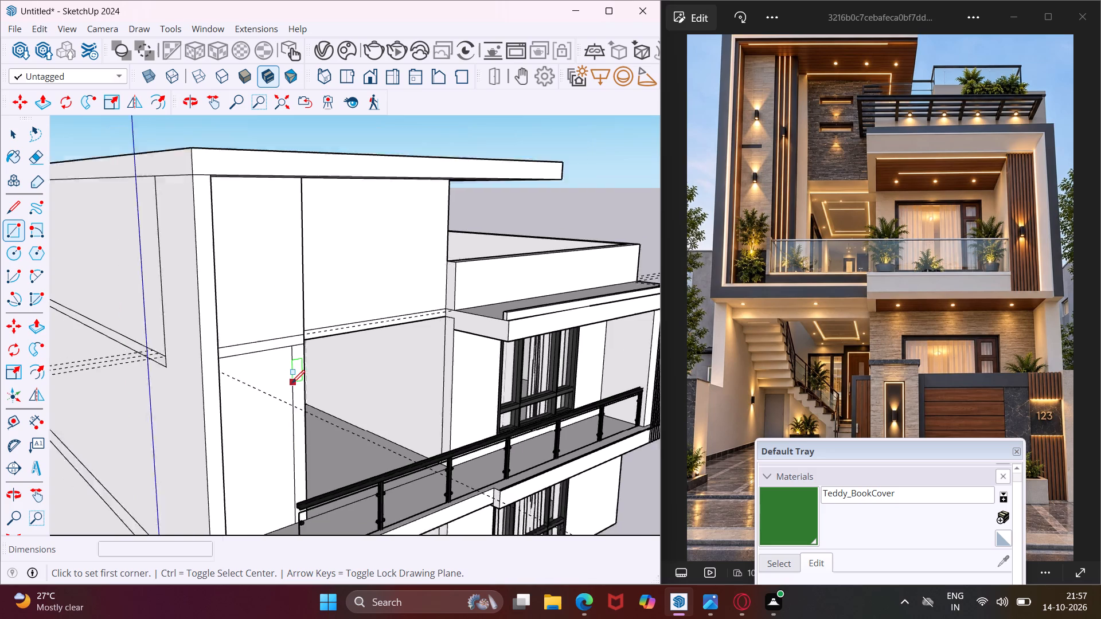
{"action": "scroll", "coordinate": [292, 383], "scroll_direction": "down", "scroll_amount": 2}
{"action": "middle_click_drag", "start_coordinate": [300, 469], "coordinate": [302, 491]}
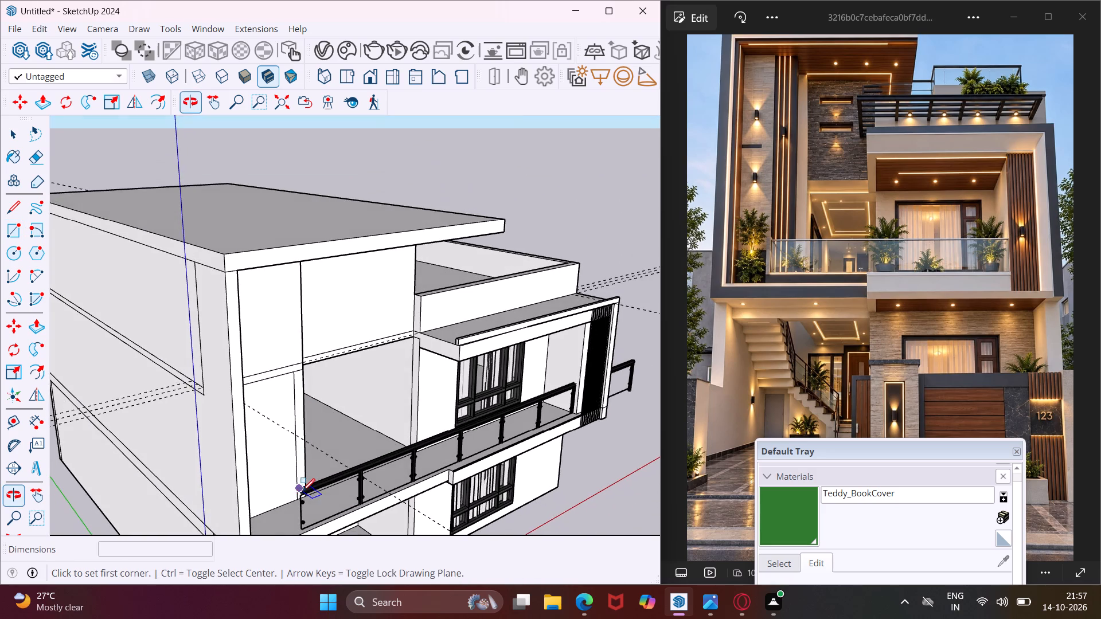
{"action": "scroll", "coordinate": [301, 489], "scroll_direction": "up", "scroll_amount": 4}
{"action": "left_click", "coordinate": [293, 506]}
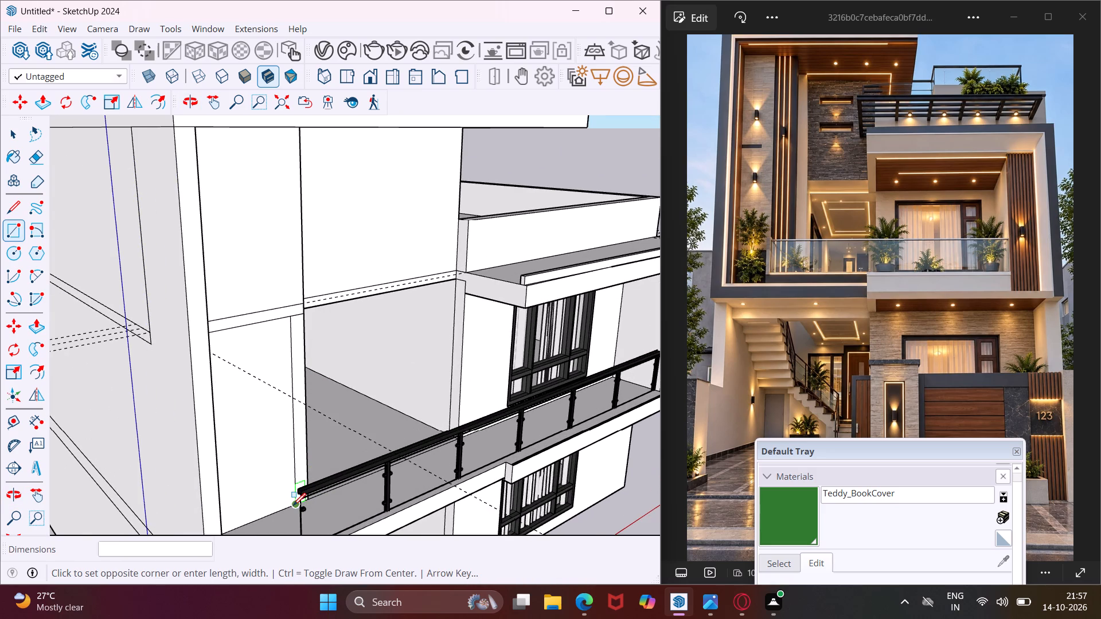
{"action": "middle_click_drag", "start_coordinate": [238, 328], "coordinate": [209, 287]}
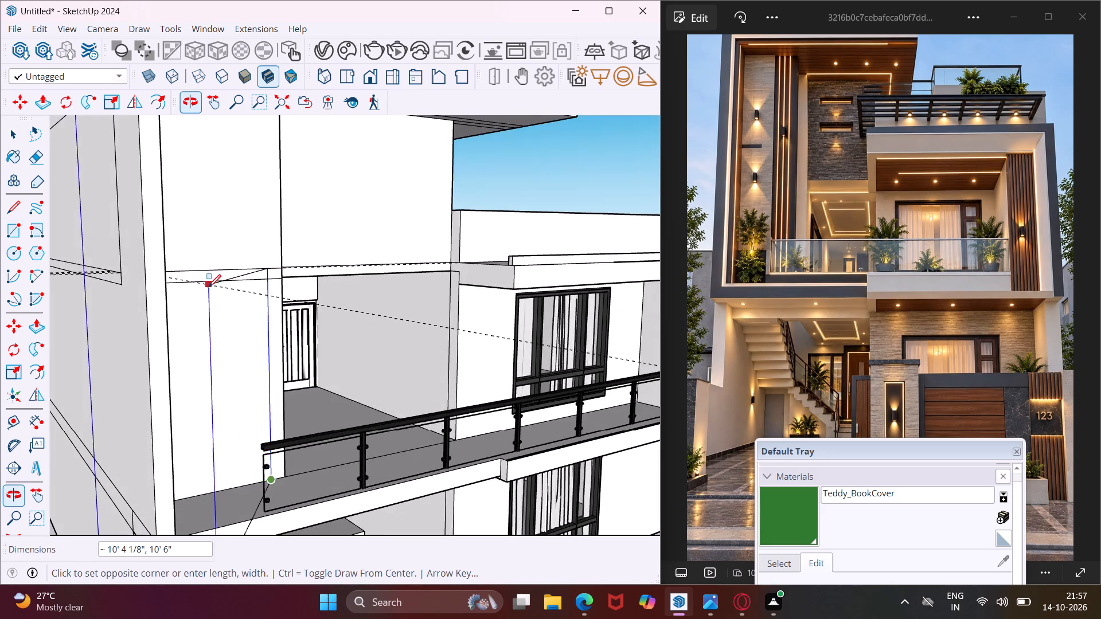
{"action": "scroll", "coordinate": [208, 287], "scroll_direction": "down", "scroll_amount": 3}
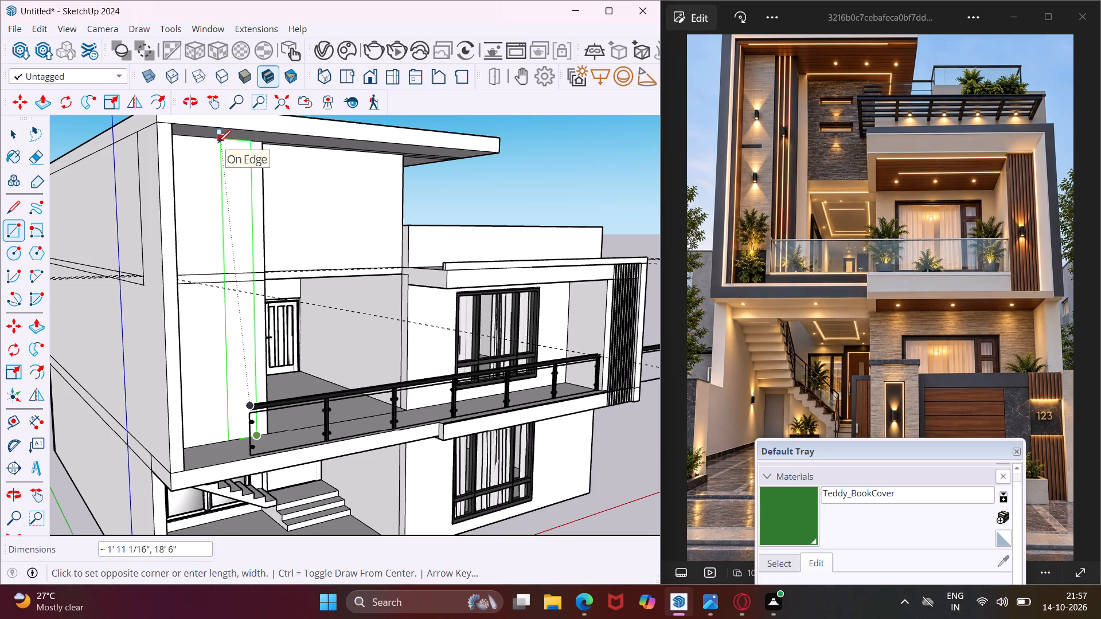
{"action": "scroll", "coordinate": [218, 143], "scroll_direction": "up", "scroll_amount": 4}
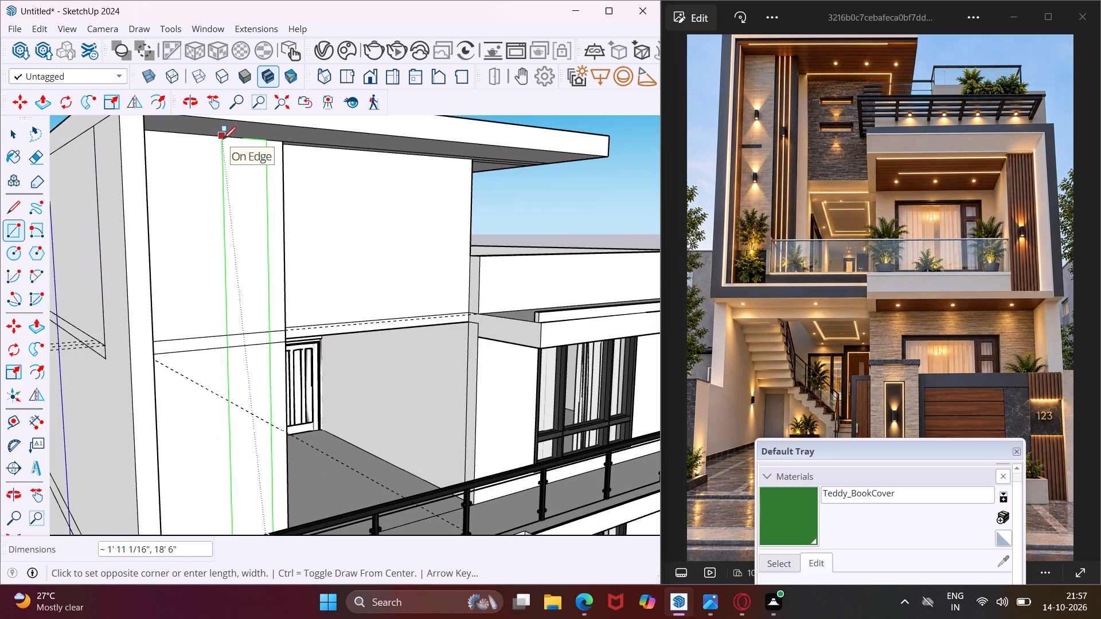
{"action": "left_click", "coordinate": [223, 139]}
{"action": "key", "text": "Escape"}
{"action": "key", "text": "space"}
{"action": "scroll", "coordinate": [236, 182], "scroll_direction": "down", "scroll_amount": 5}
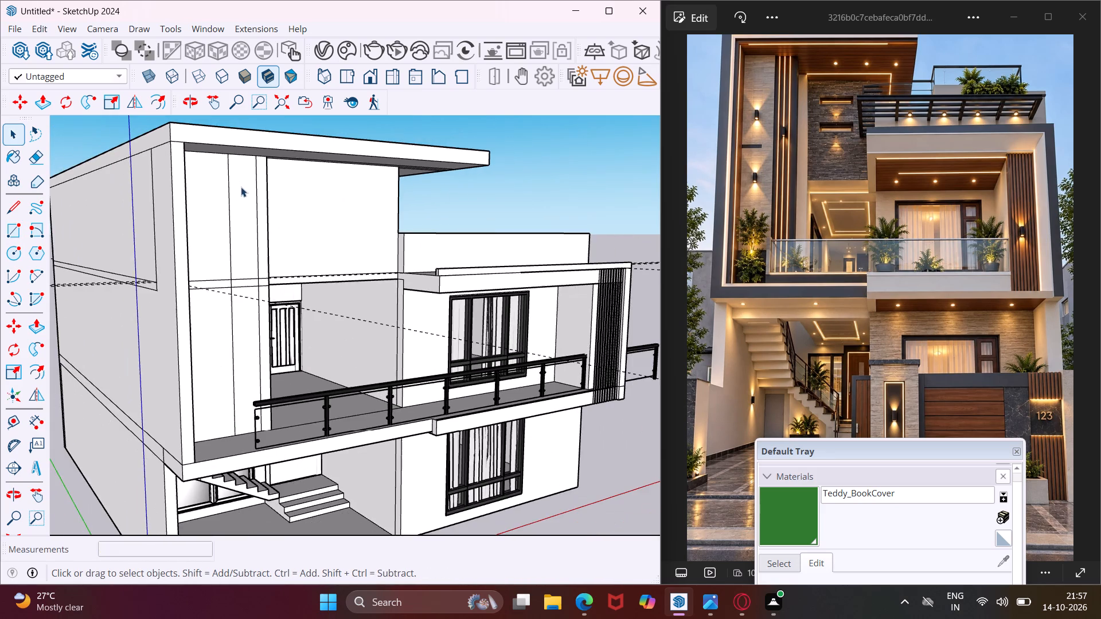
Draw a narrow vertical strip about 2 7/8" by 18' 6" inside the tall front-wall panel, from balcony floor to roof underside.
{"action": "middle_click_drag", "start_coordinate": [252, 263], "coordinate": [166, 337]}
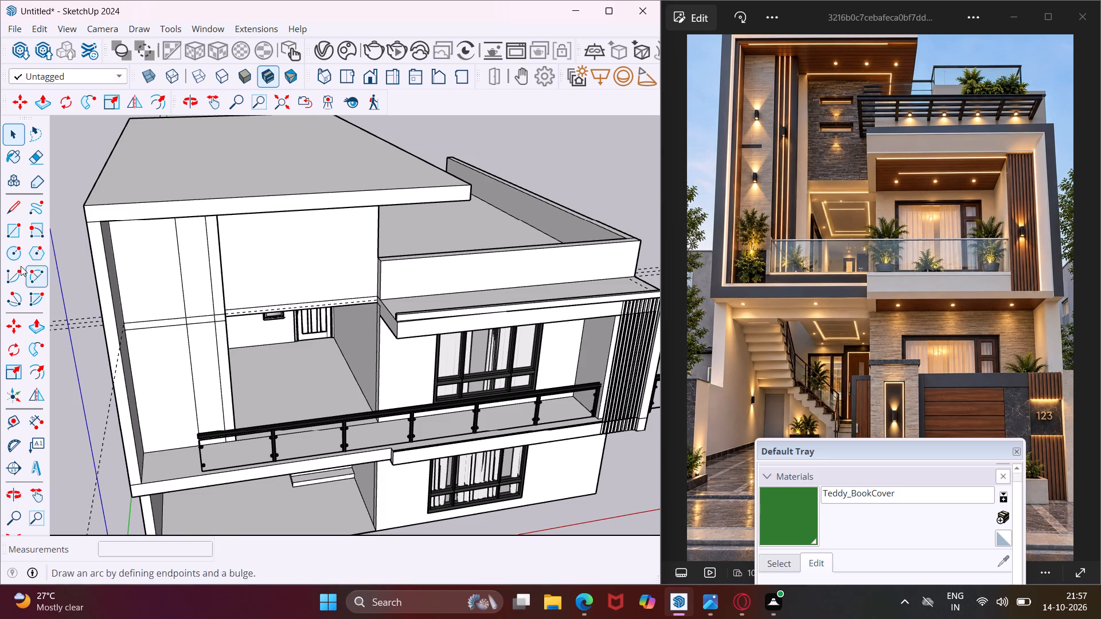
{"action": "left_click", "coordinate": [22, 231]}
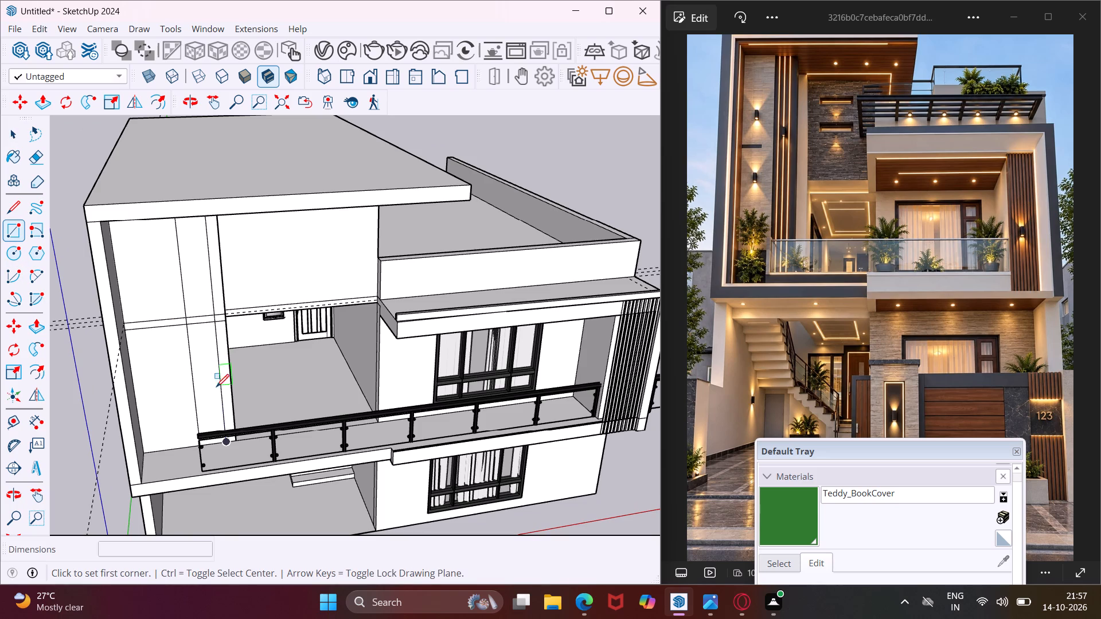
{"action": "scroll", "coordinate": [210, 401], "scroll_direction": "up", "scroll_amount": 8}
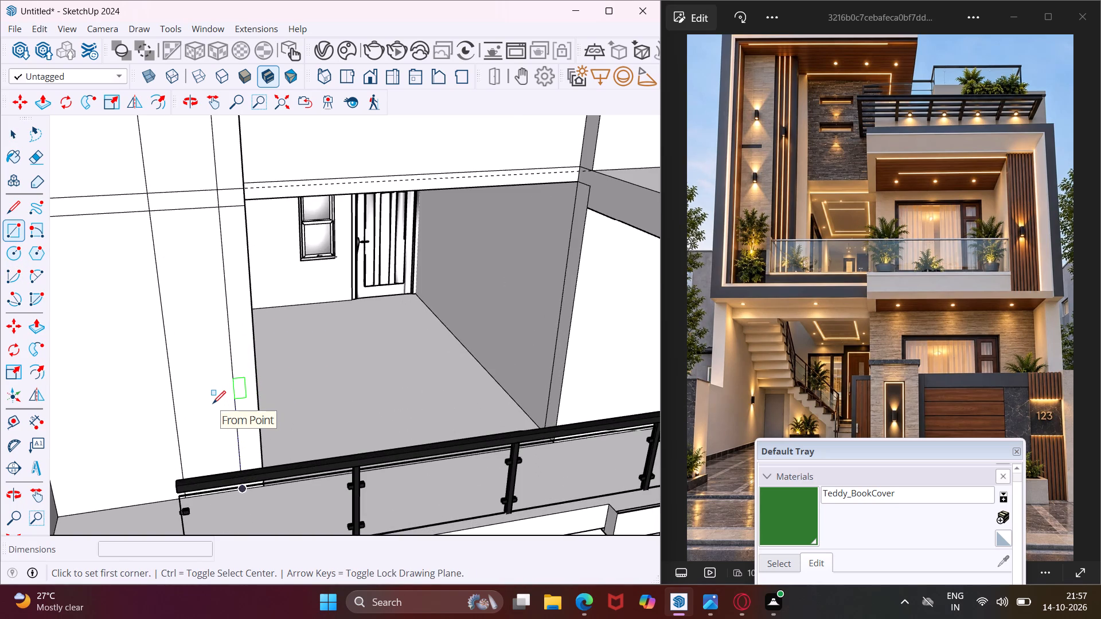
{"action": "scroll", "coordinate": [213, 403], "scroll_direction": "down", "scroll_amount": 1}
{"action": "middle_click_drag", "start_coordinate": [213, 413], "coordinate": [206, 452]}
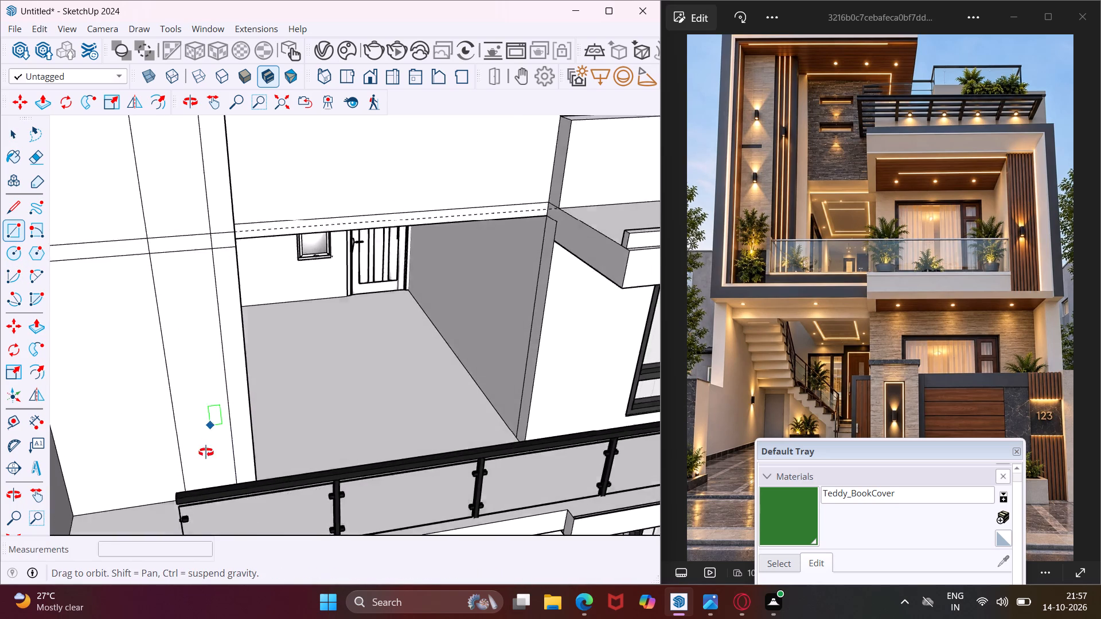
{"action": "middle_click_drag", "start_coordinate": [206, 452], "coordinate": [209, 486]}
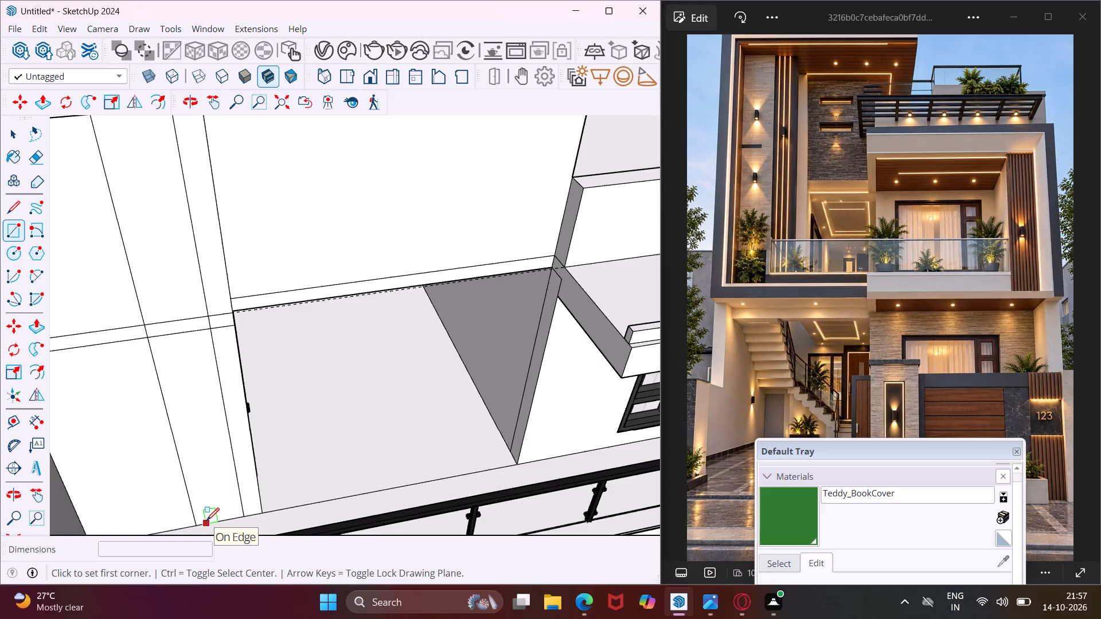
{"action": "left_click", "coordinate": [206, 520]}
{"action": "middle_click_drag", "start_coordinate": [209, 457], "coordinate": [266, 416]}
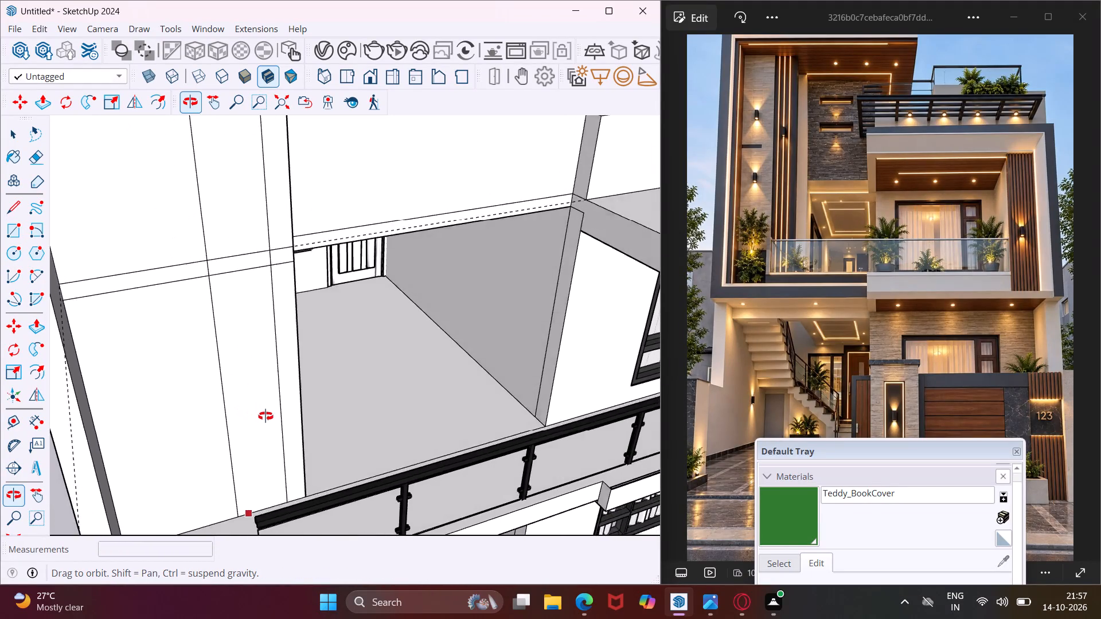
{"action": "middle_click_drag", "start_coordinate": [266, 416], "coordinate": [286, 493]}
{"action": "scroll", "coordinate": [284, 475], "scroll_direction": "down", "scroll_amount": 4}
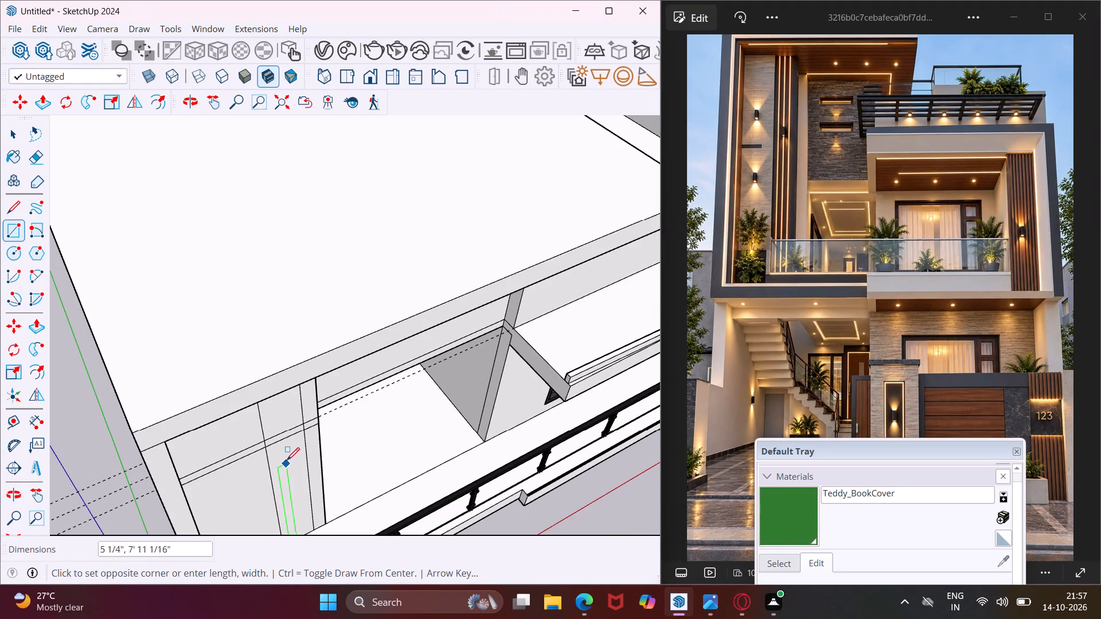
{"action": "middle_click_drag", "start_coordinate": [287, 449], "coordinate": [276, 361]}
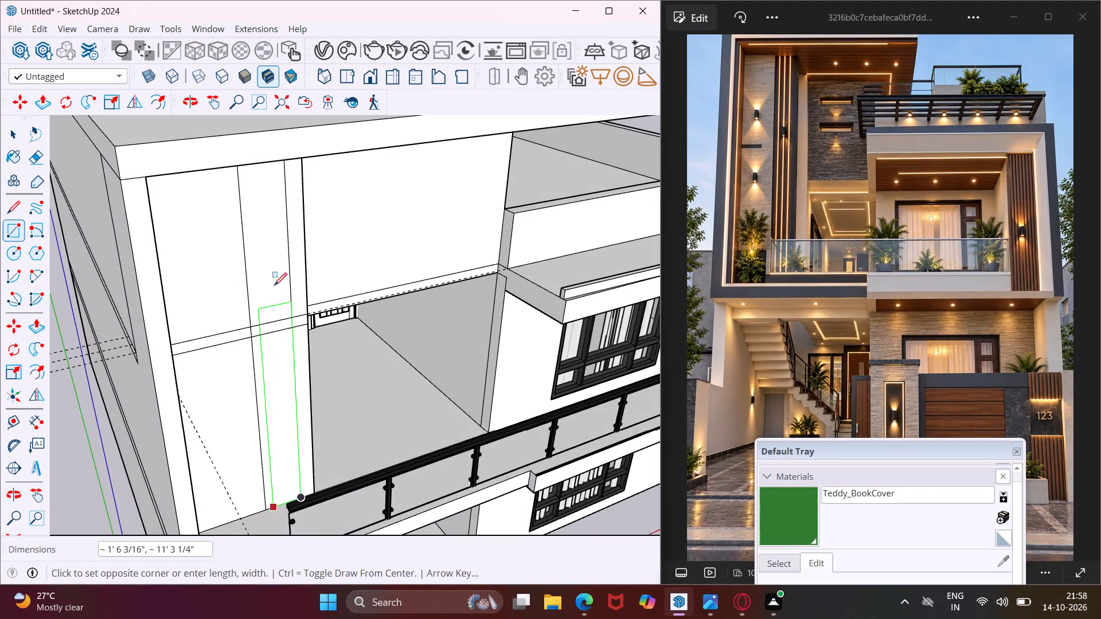
{"action": "middle_click_drag", "start_coordinate": [264, 190], "coordinate": [256, 156]}
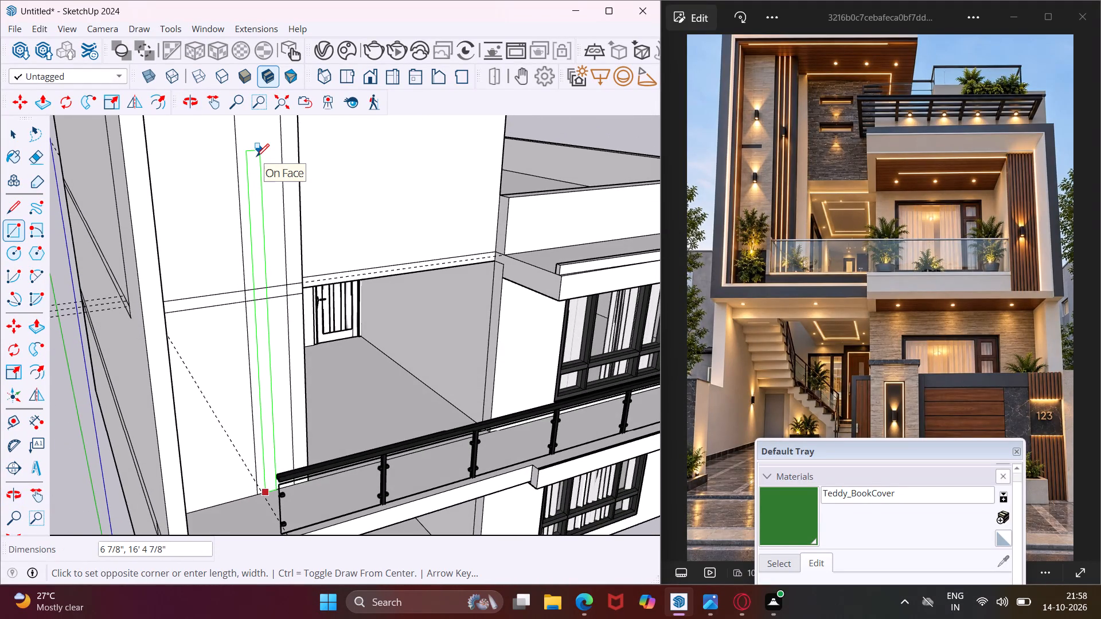
{"action": "middle_click_drag", "start_coordinate": [256, 156], "coordinate": [325, 193]}
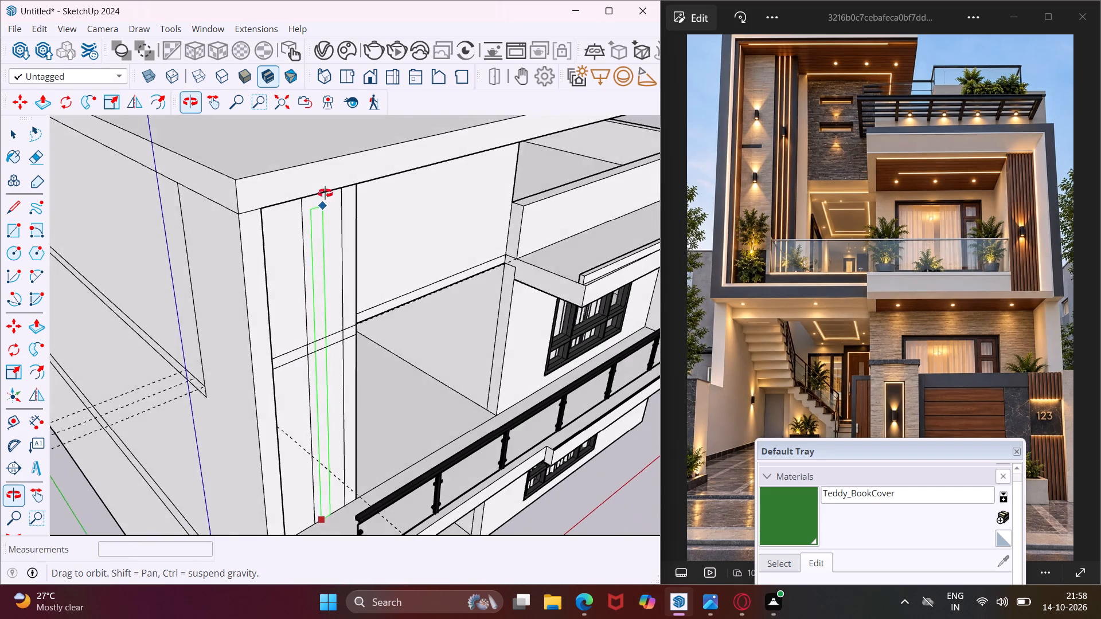
{"action": "middle_click_drag", "start_coordinate": [325, 193], "coordinate": [336, 178]}
{"action": "scroll", "coordinate": [335, 165], "scroll_direction": "up", "scroll_amount": 7}
{"action": "middle_click_drag", "start_coordinate": [335, 159], "coordinate": [335, 154]}
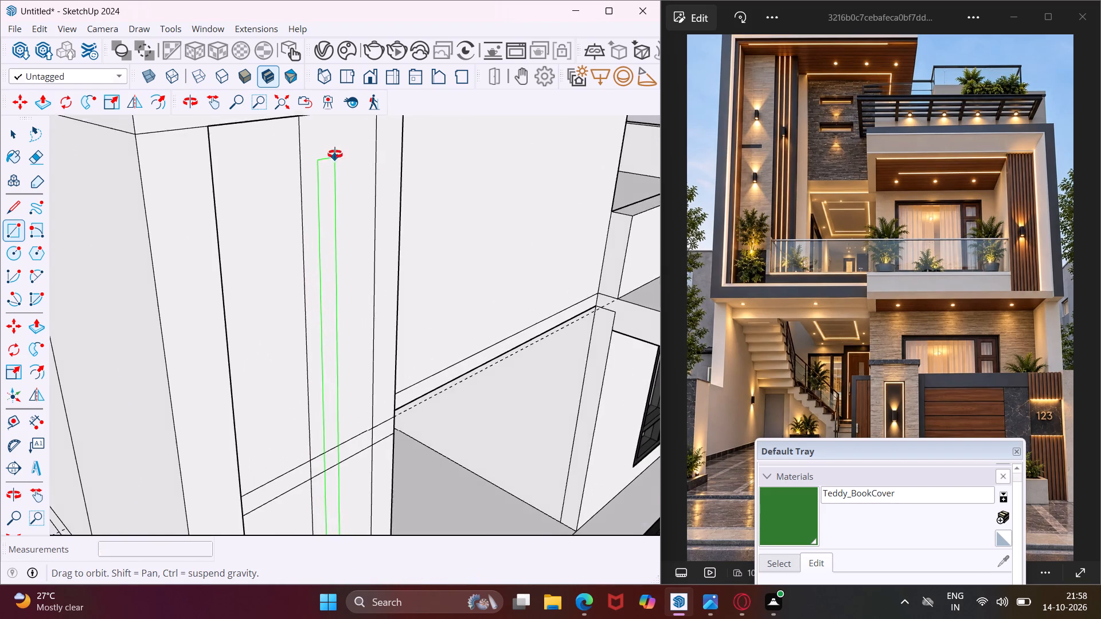
{"action": "middle_click_drag", "start_coordinate": [335, 154], "coordinate": [335, 134]}
{"action": "scroll", "coordinate": [335, 134], "scroll_direction": "down", "scroll_amount": 4}
{"action": "middle_click_drag", "start_coordinate": [333, 135], "coordinate": [344, 199]}
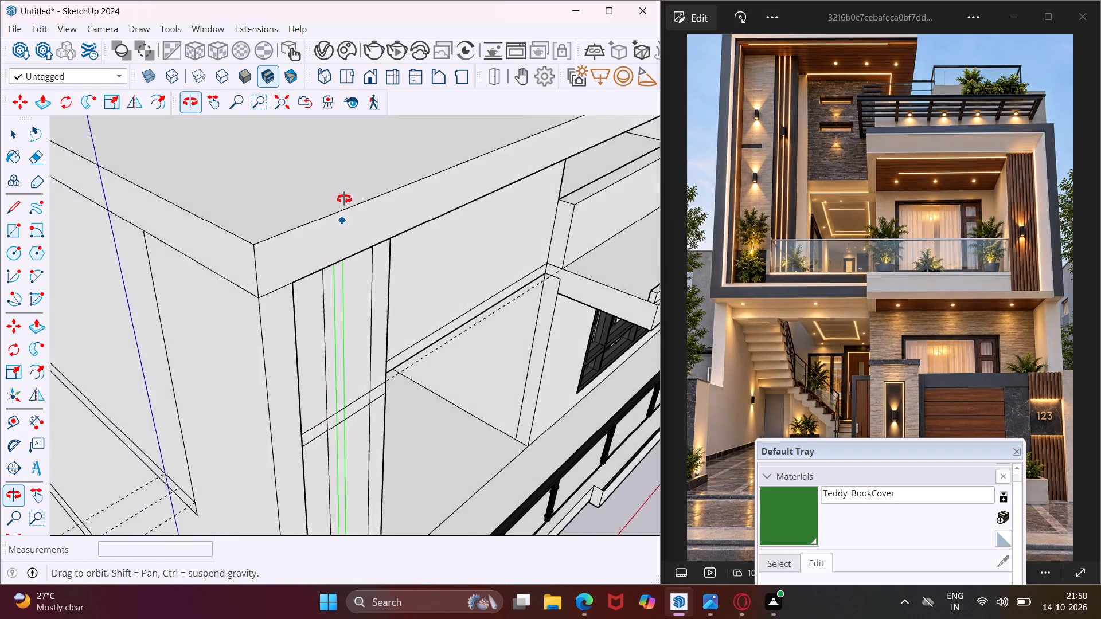
{"action": "middle_click_drag", "start_coordinate": [344, 199], "coordinate": [380, 205]}
{"action": "middle_click_drag", "start_coordinate": [425, 258], "coordinate": [339, 198]}
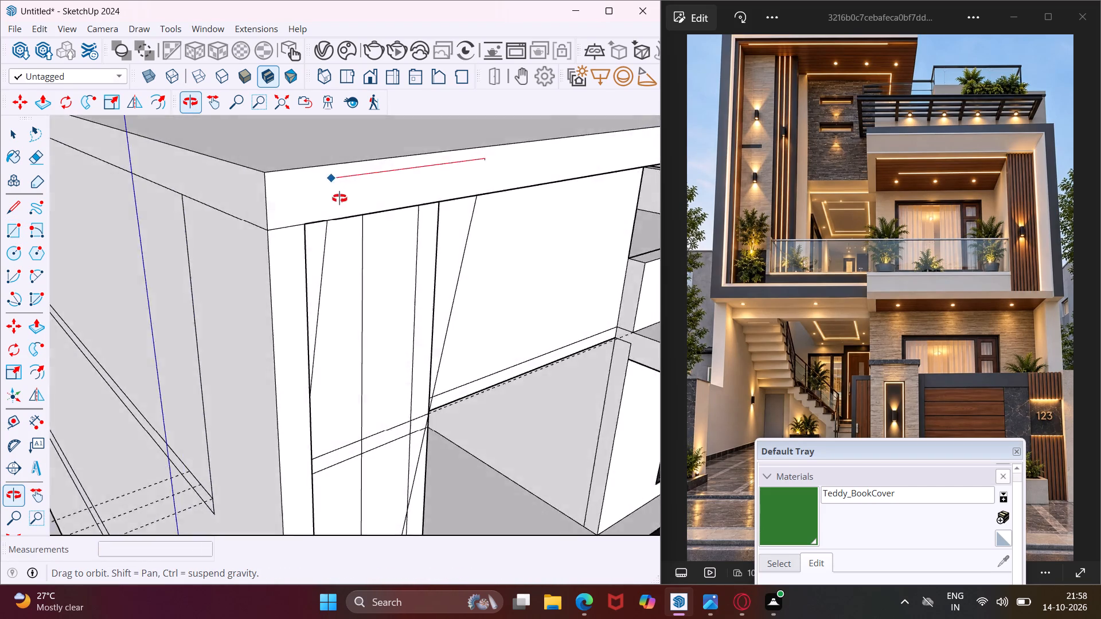
{"action": "middle_click_drag", "start_coordinate": [339, 198], "coordinate": [52, 89]}
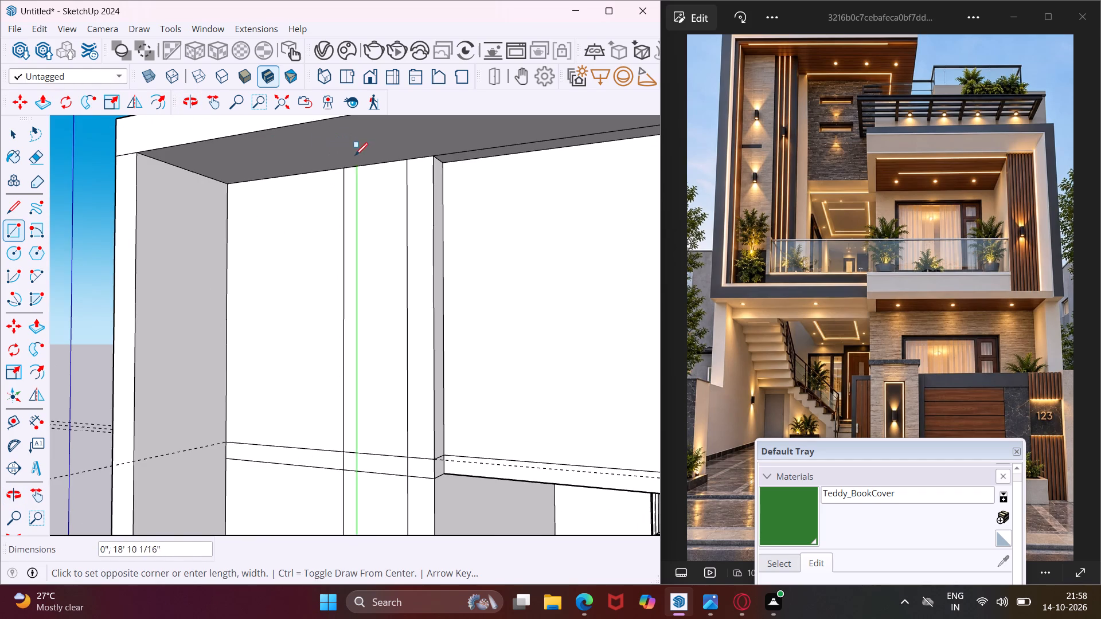
{"action": "scroll", "coordinate": [365, 162], "scroll_direction": "up", "scroll_amount": 10}
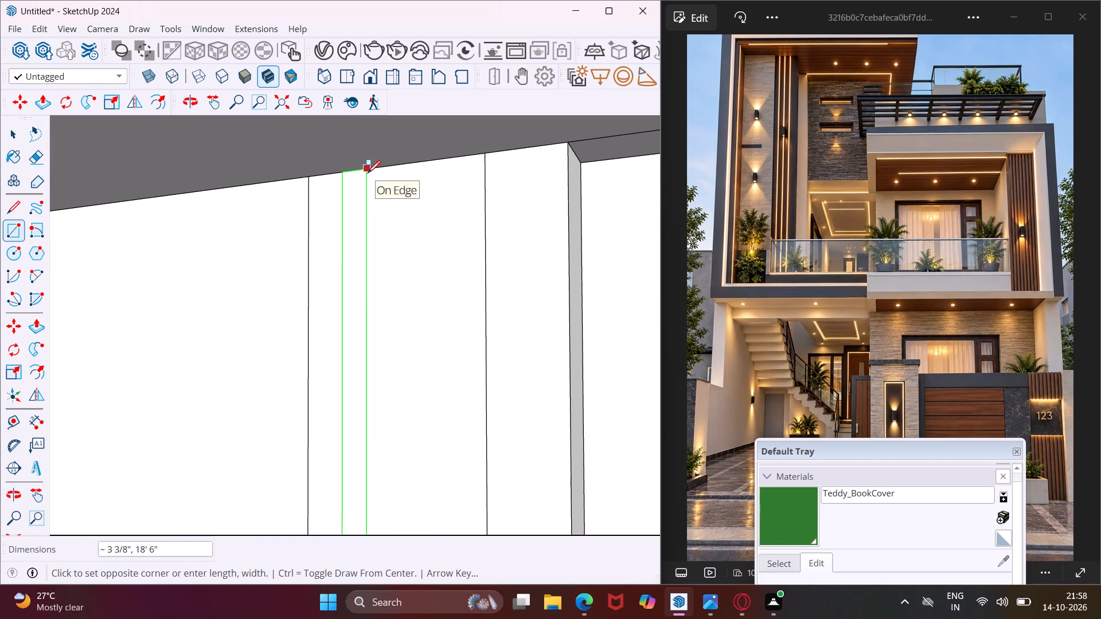
{"action": "scroll", "coordinate": [364, 174], "scroll_direction": "up", "scroll_amount": 1}
{"action": "left_click", "coordinate": [364, 174]}
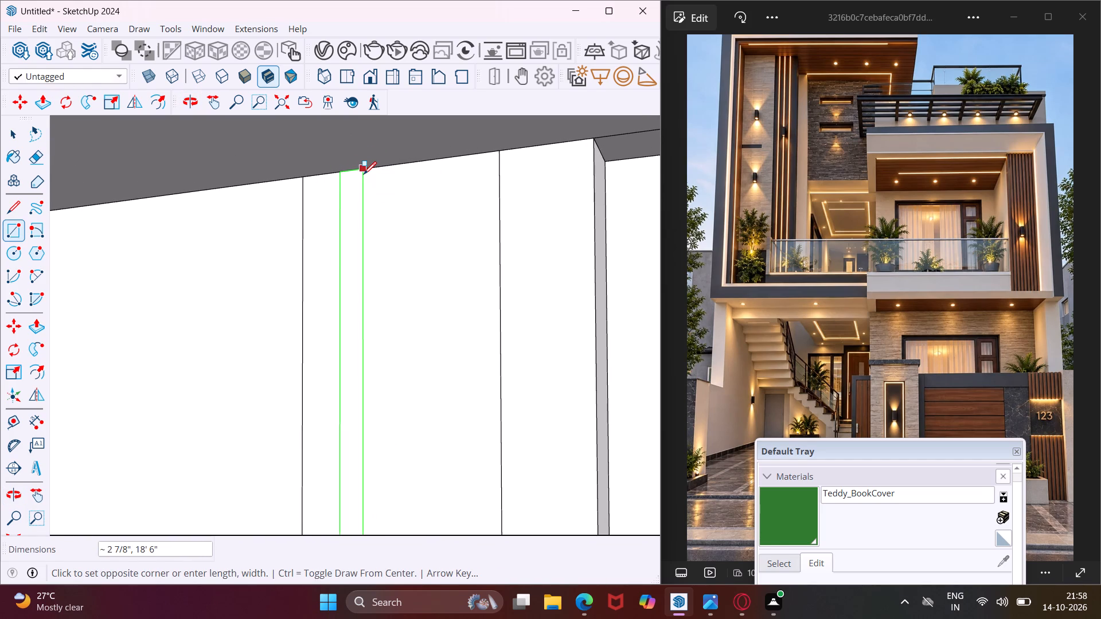
{"action": "key", "text": "Escape"}
{"action": "key", "text": "space"}
Copy the narrow strip twice sideways across the tall panel, offsetting the copies by about 5 3/4" and 5 13/16".
{"action": "left_click", "coordinate": [353, 196]}
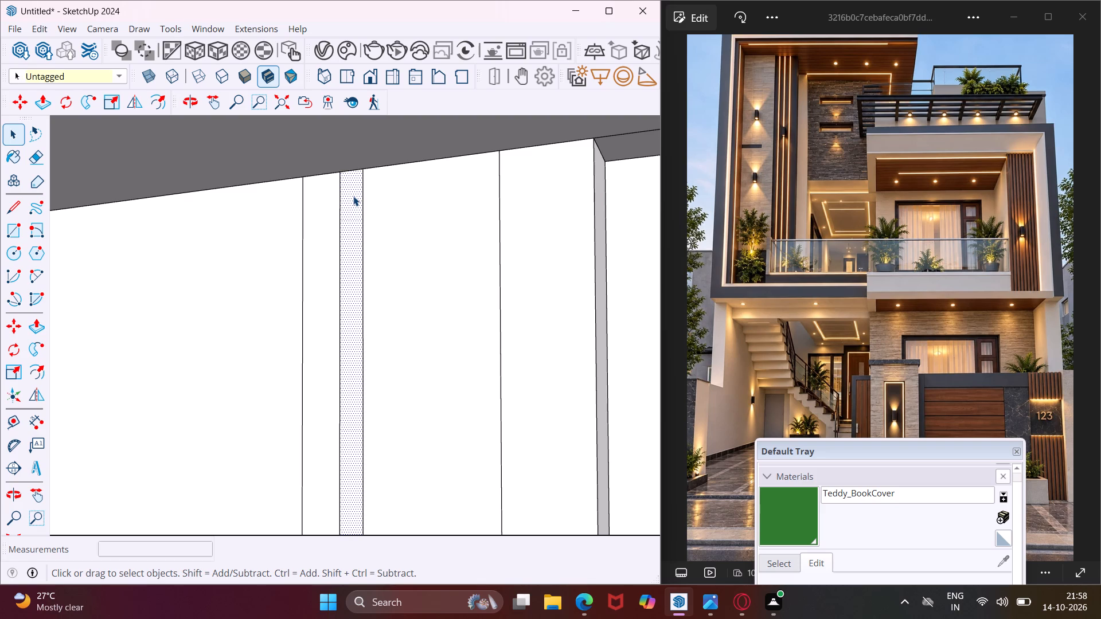
{"action": "key", "text": "l"}
{"action": "key", "text": "Escape"}
{"action": "key", "text": "space"}
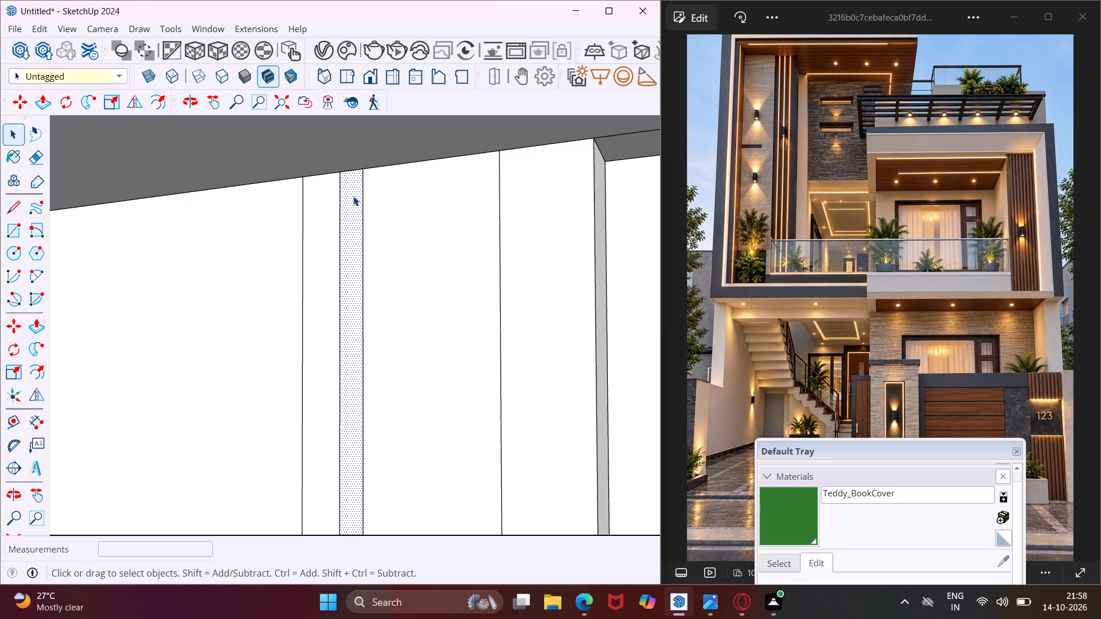
{"action": "left_click", "coordinate": [353, 196]}
{"action": "key", "text": "m"}
{"action": "left_click", "coordinate": [353, 196]}
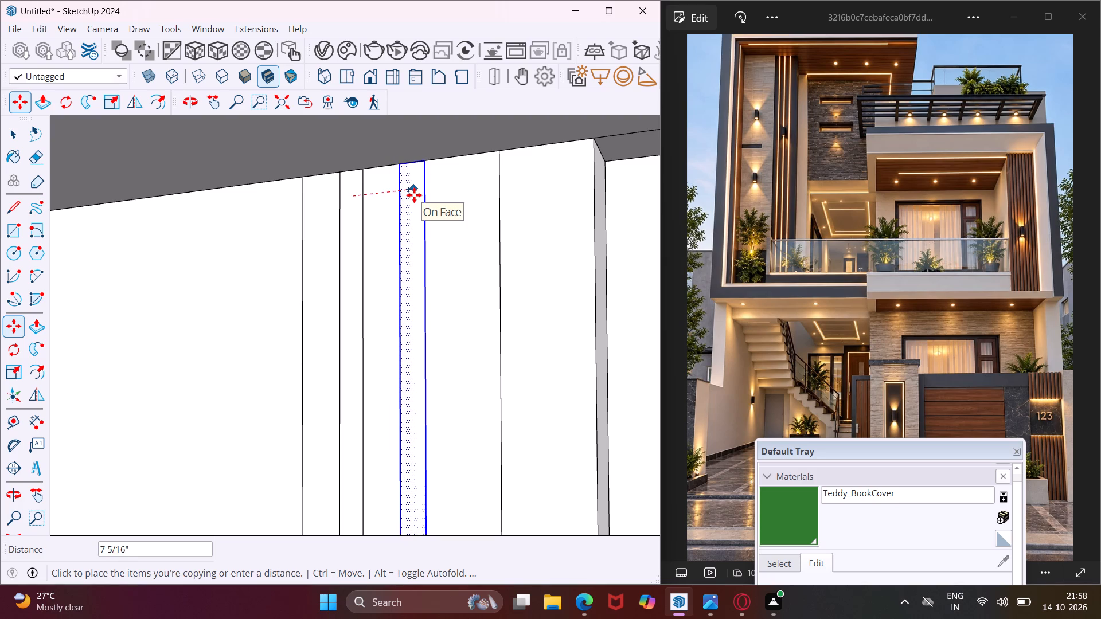
{"action": "left_click", "coordinate": [401, 196]}
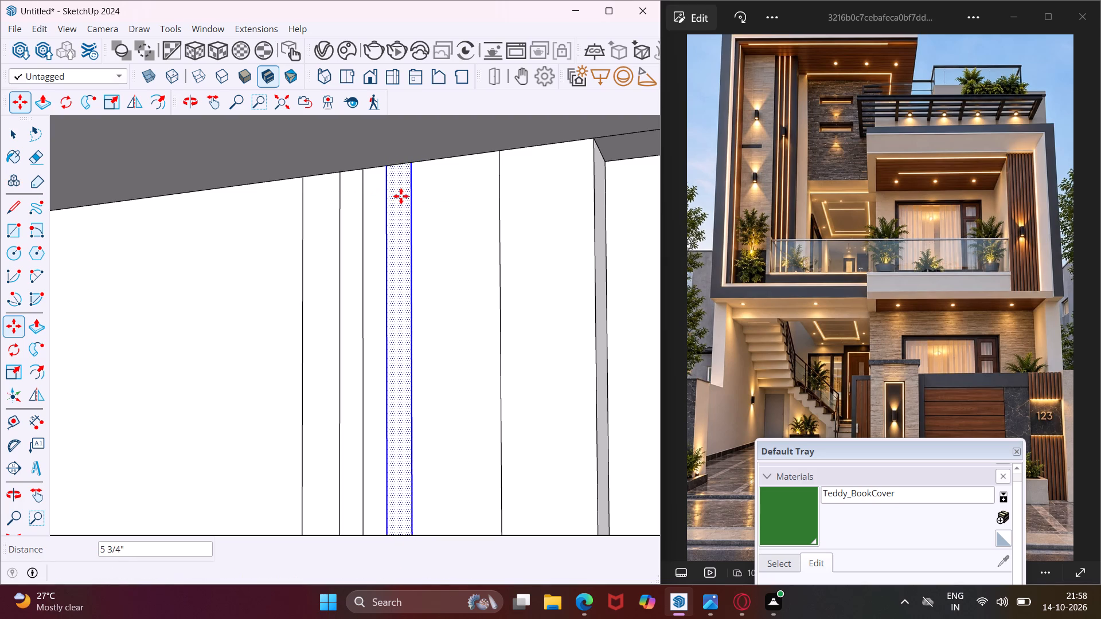
{"action": "left_click", "coordinate": [399, 201]}
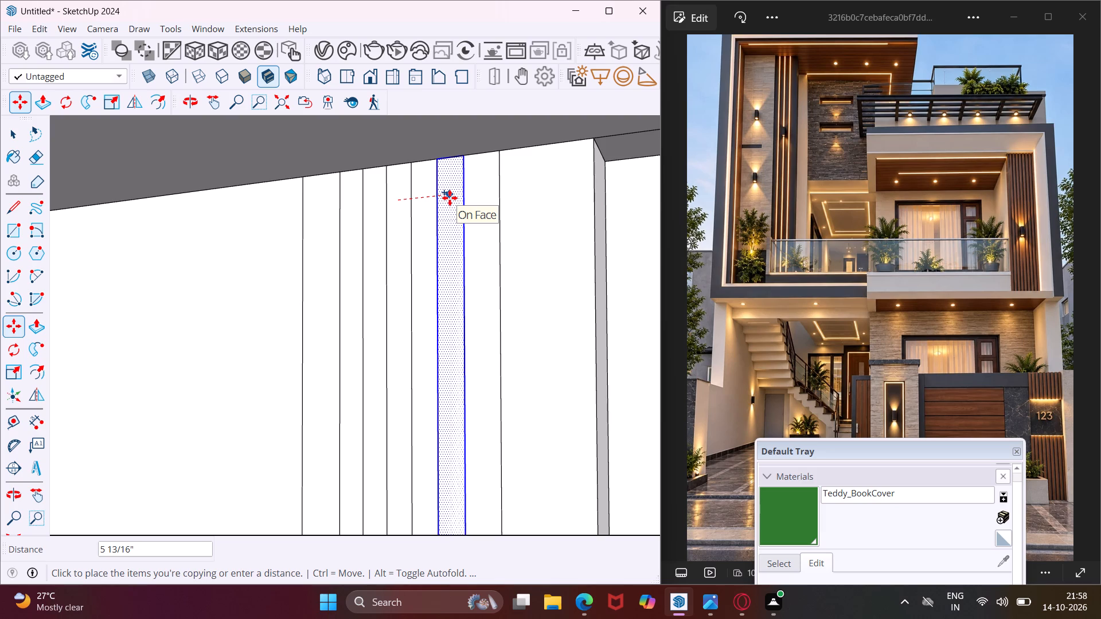
{"action": "left_click", "coordinate": [450, 198]}
{"action": "key", "text": "Escape"}
{"action": "key", "text": "space"}
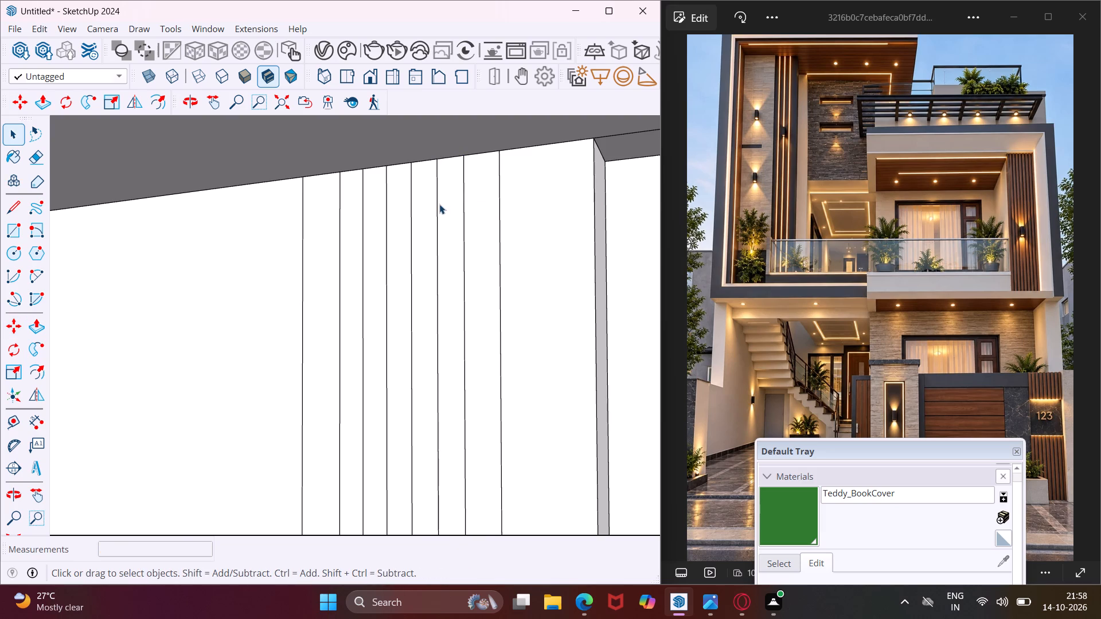
Erase the horizontal floor-level line segments crossing the tall panel around the lower ends of the copied strips.
{"action": "scroll", "coordinate": [439, 206], "scroll_direction": "down", "scroll_amount": 15}
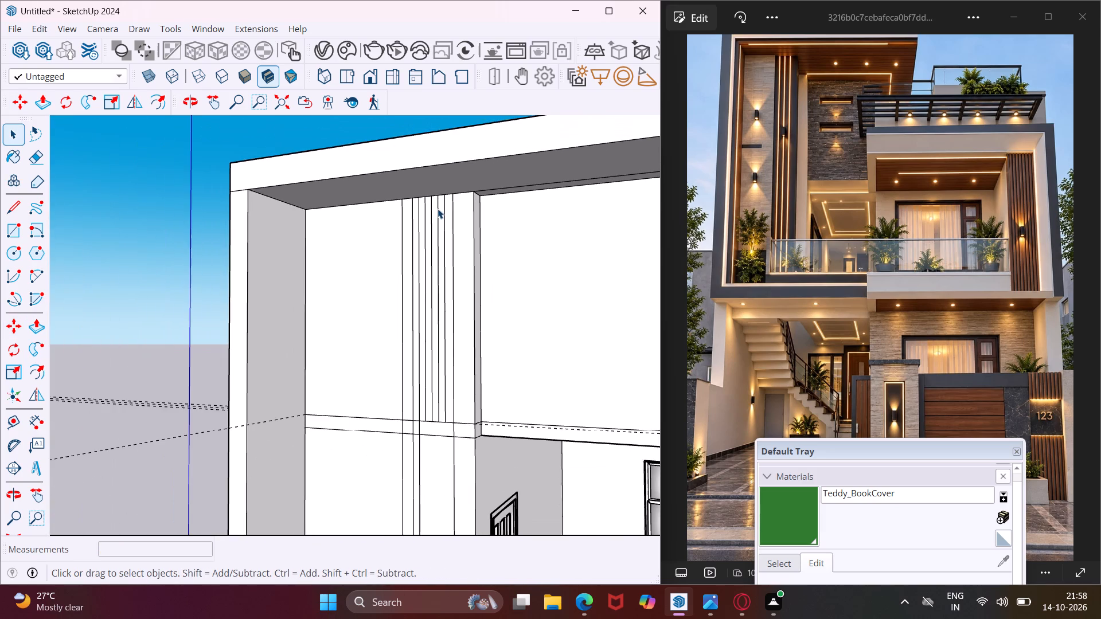
{"action": "scroll", "coordinate": [428, 434], "scroll_direction": "up", "scroll_amount": 4}
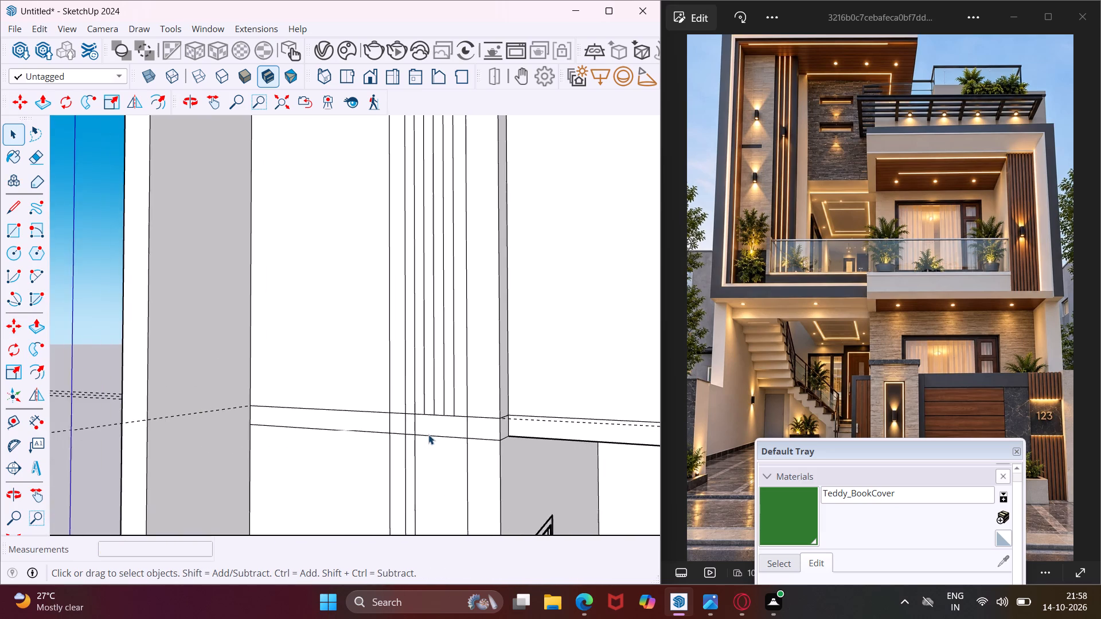
{"action": "scroll", "coordinate": [428, 434], "scroll_direction": "up", "scroll_amount": 4}
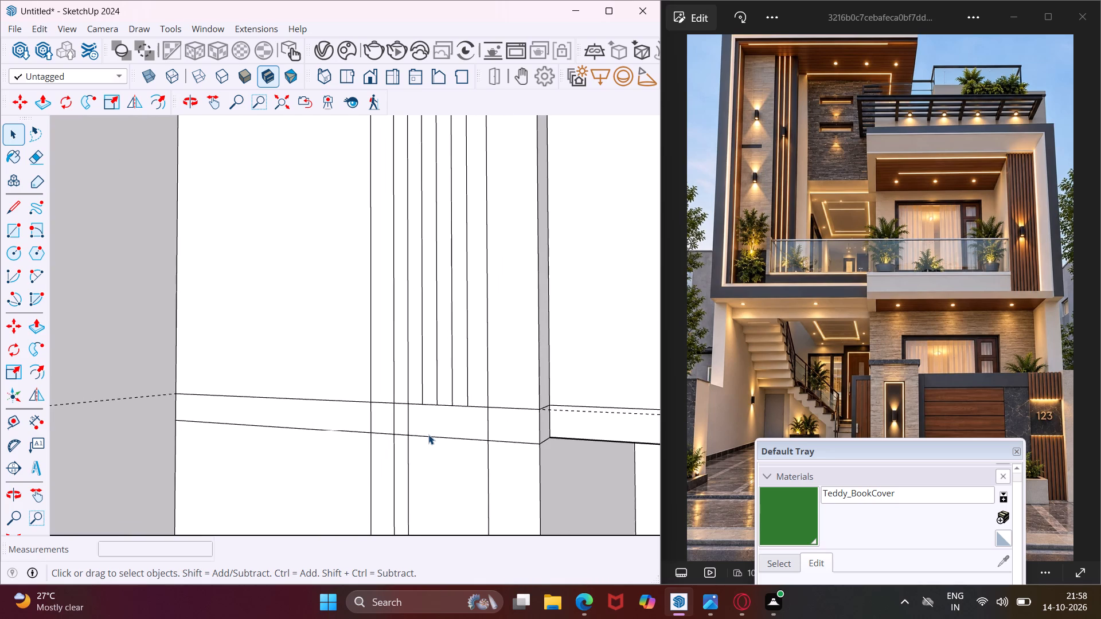
{"action": "key", "text": "e"}
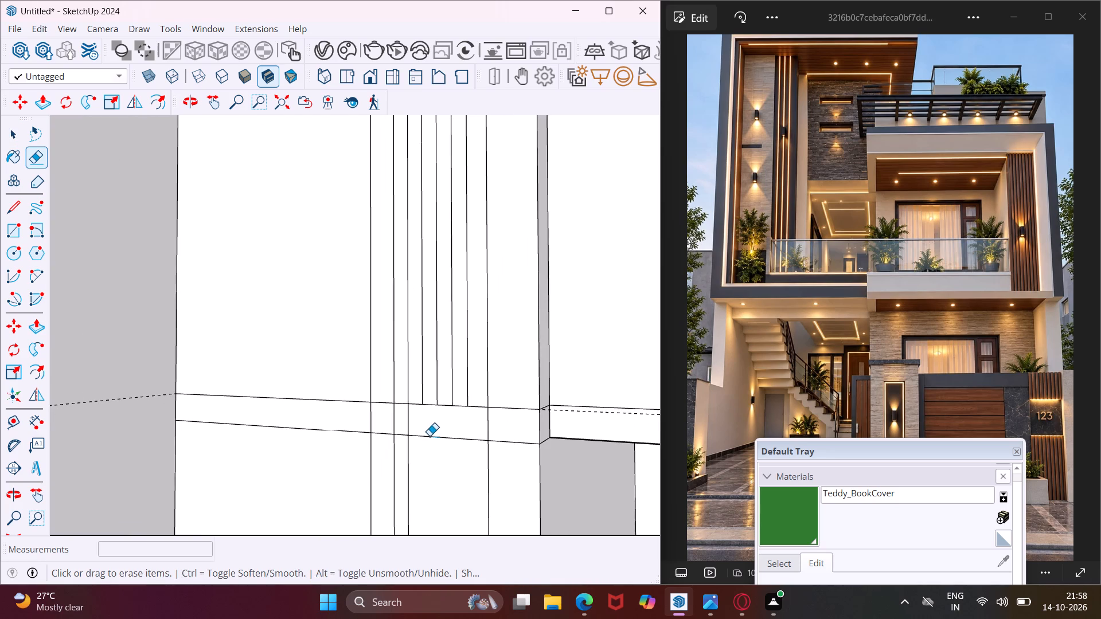
{"action": "left_click", "coordinate": [430, 437]}
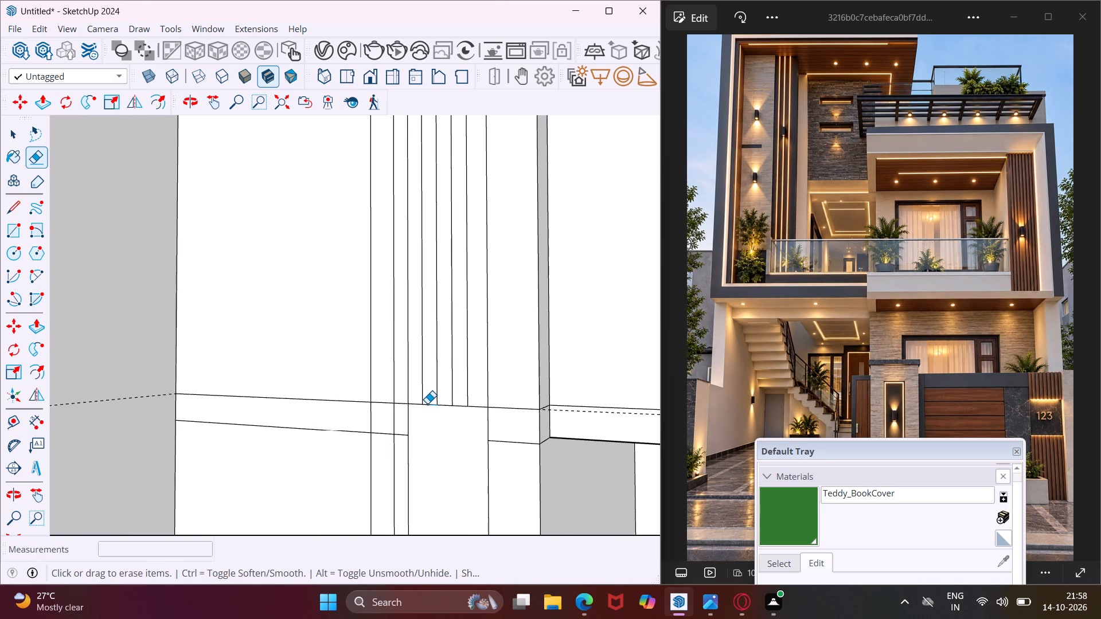
{"action": "left_click", "coordinate": [427, 403]}
{"action": "left_click", "coordinate": [430, 405]}
{"action": "left_click", "coordinate": [458, 405]}
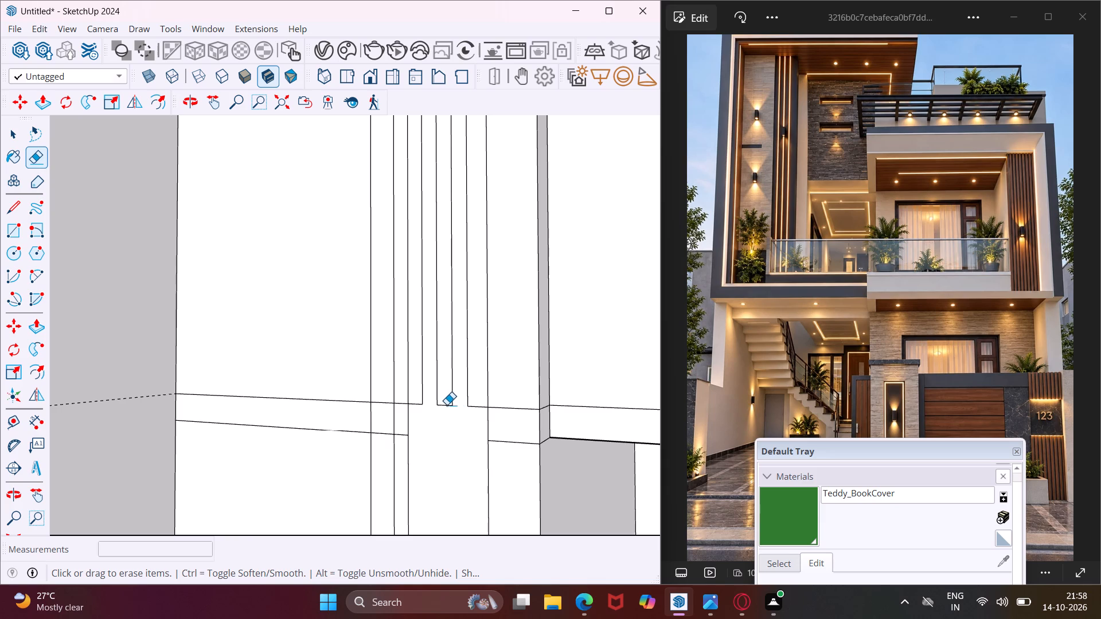
{"action": "left_click", "coordinate": [445, 405]}
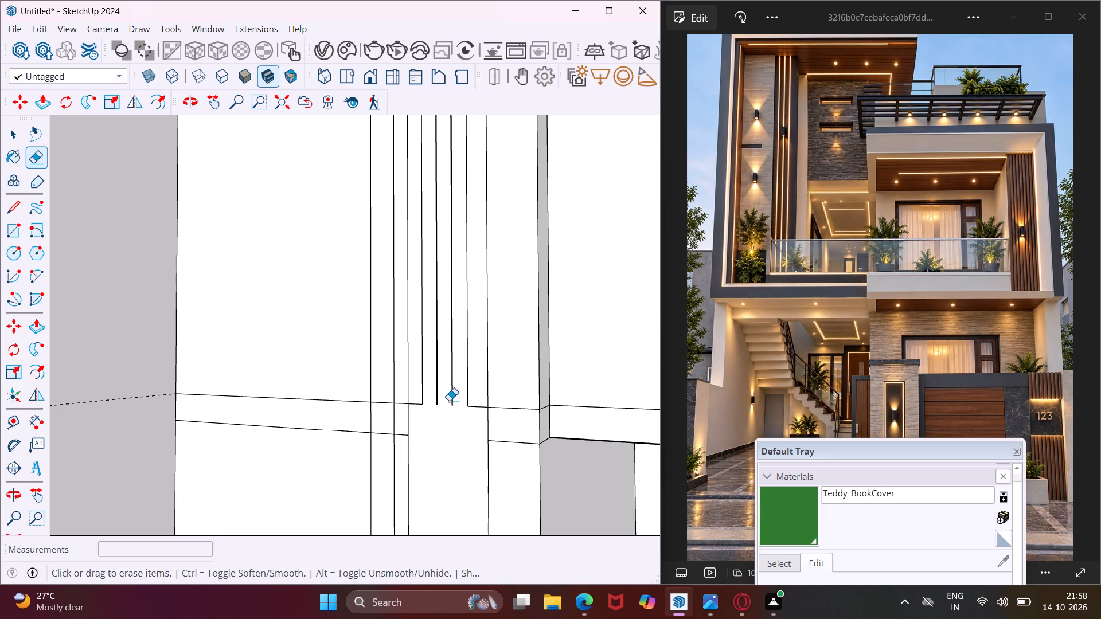
Erase the vertical edges of the two copied strips and the floor-level line stubs between them, keeping the original narrow strip.
{"action": "left_click", "coordinate": [450, 400]}
{"action": "left_click", "coordinate": [467, 387]}
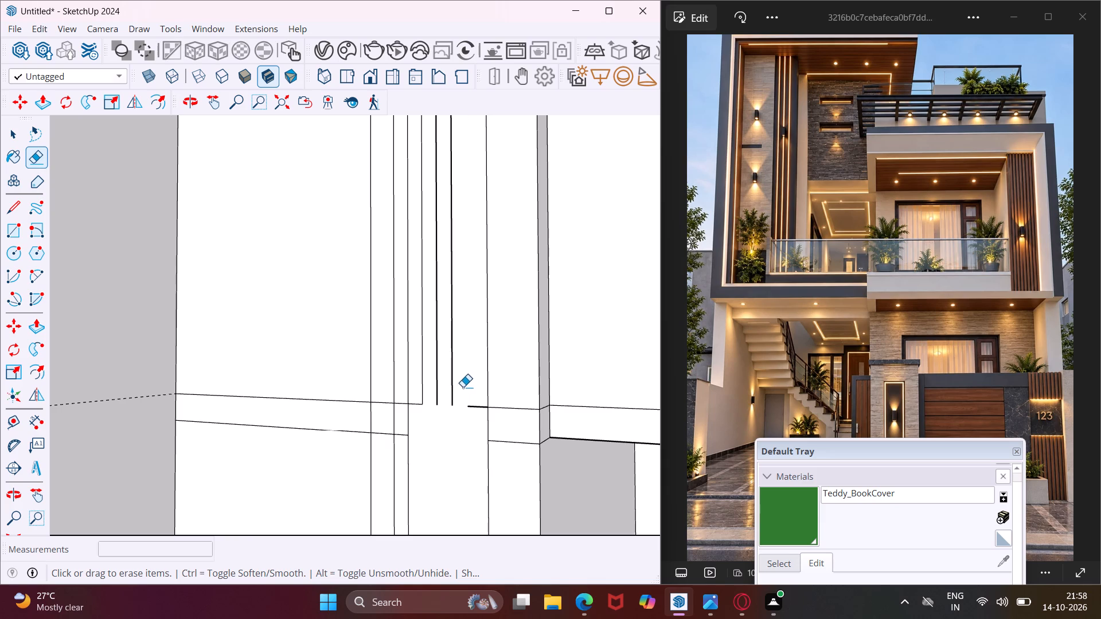
{"action": "left_click", "coordinate": [451, 391]}
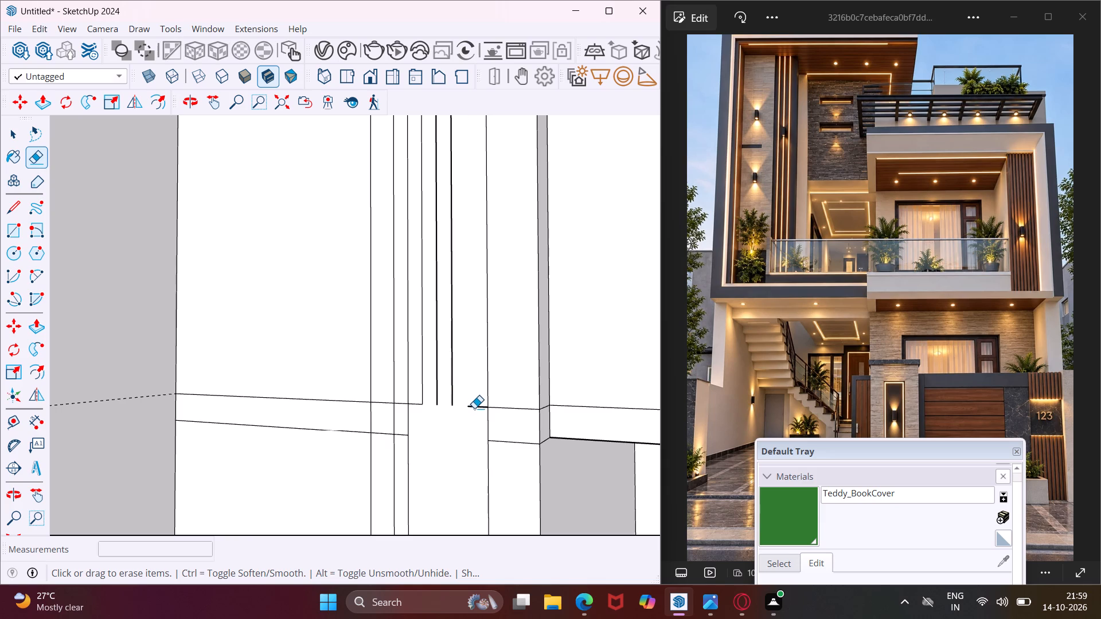
{"action": "left_click", "coordinate": [476, 405]}
{"action": "left_click", "coordinate": [450, 391]}
{"action": "left_click", "coordinate": [474, 407]}
{"action": "left_click", "coordinate": [450, 392]}
{"action": "left_click", "coordinate": [452, 392]}
{"action": "left_click", "coordinate": [435, 392]}
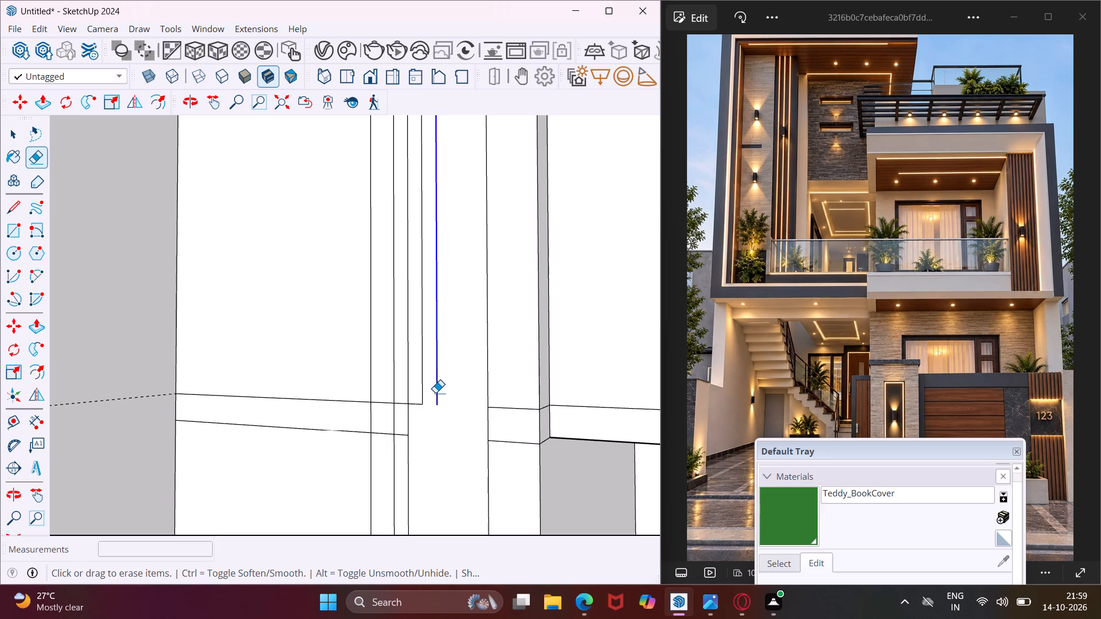
{"action": "left_click", "coordinate": [422, 390]}
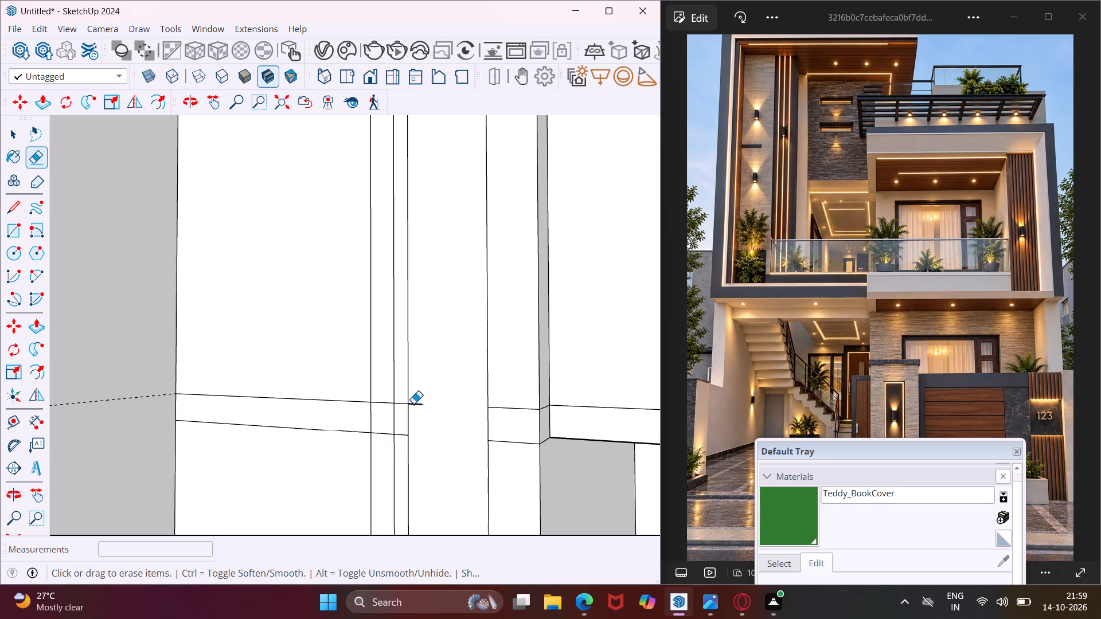
{"action": "left_click", "coordinate": [414, 401]}
{"action": "left_click", "coordinate": [415, 403]}
Erase the remaining floor-level line segments crossing the original narrow strip and the panel margin beside it.
{"action": "scroll", "coordinate": [399, 401], "scroll_direction": "up", "scroll_amount": 3}
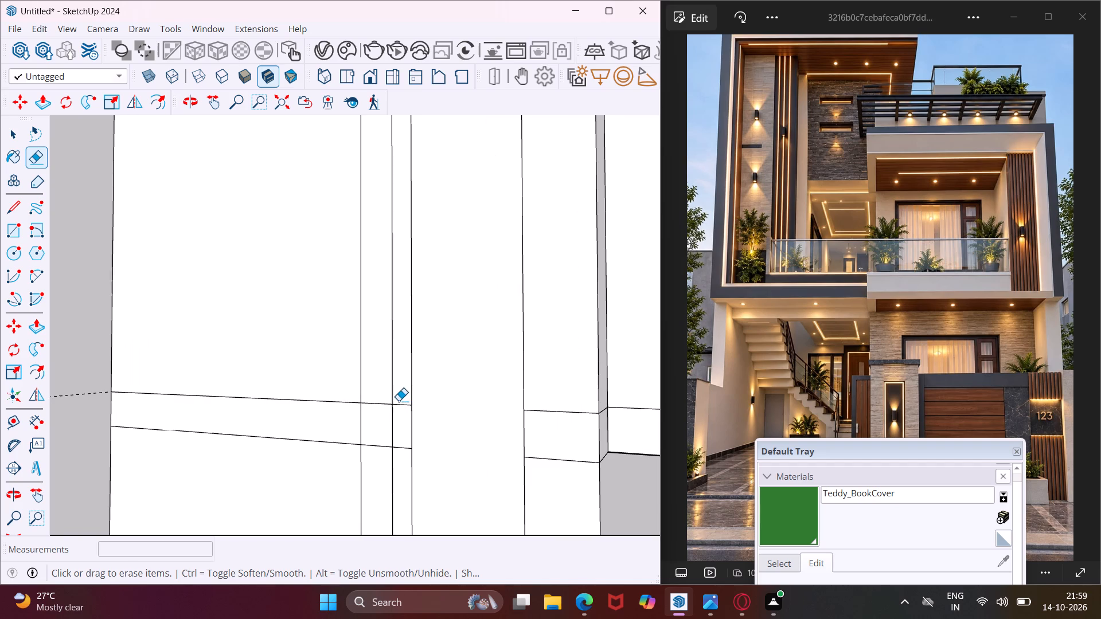
{"action": "left_click", "coordinate": [399, 405]}
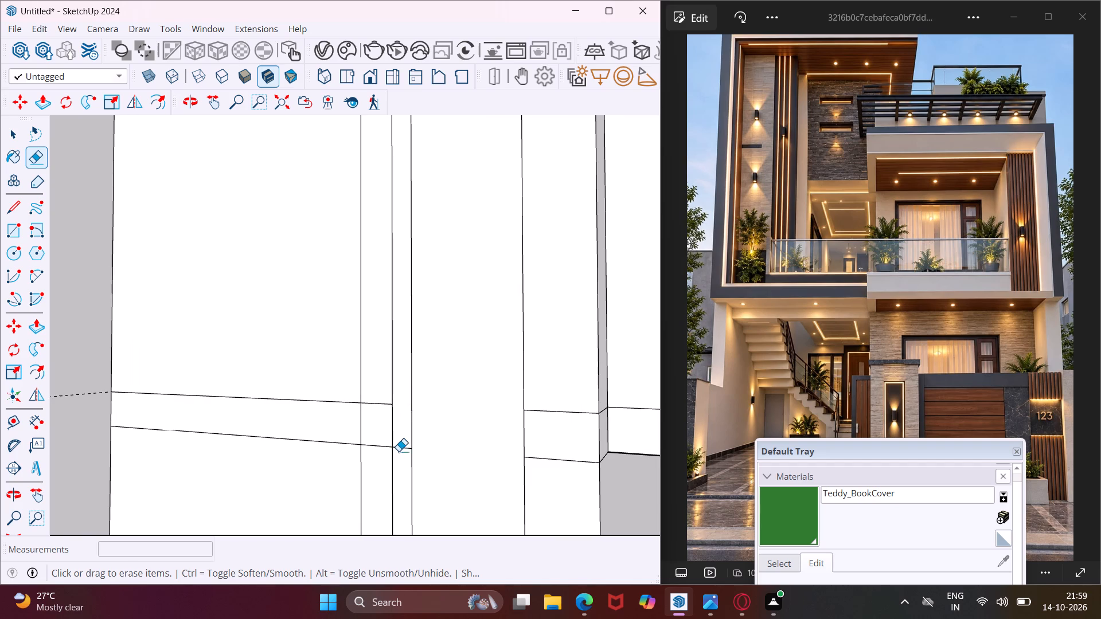
{"action": "left_click", "coordinate": [400, 447]}
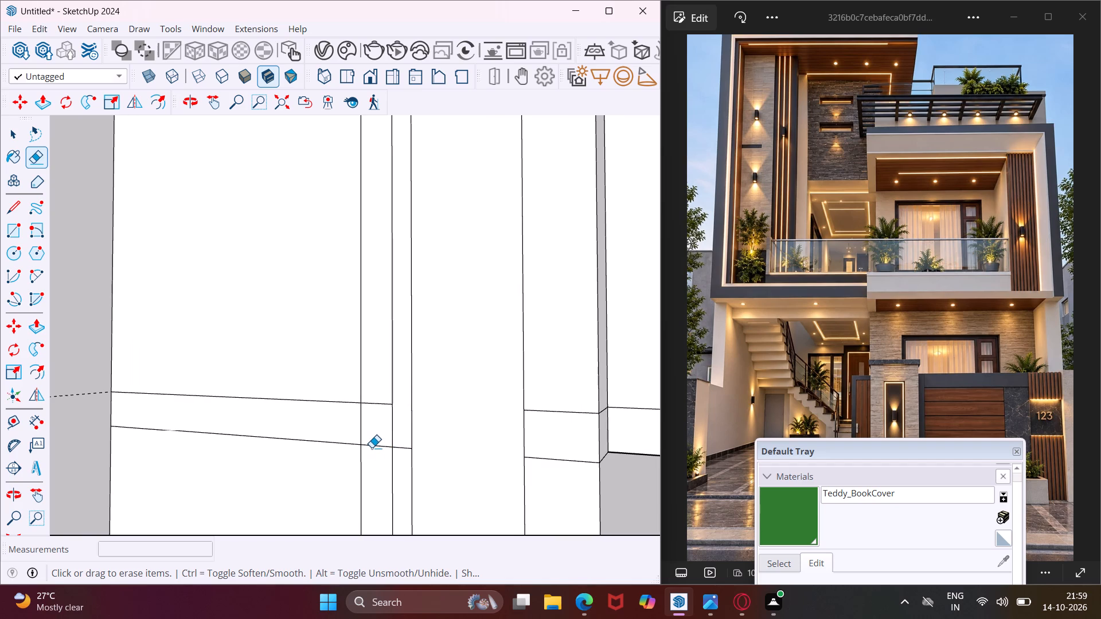
{"action": "left_click", "coordinate": [372, 444]}
{"action": "left_click", "coordinate": [372, 445]}
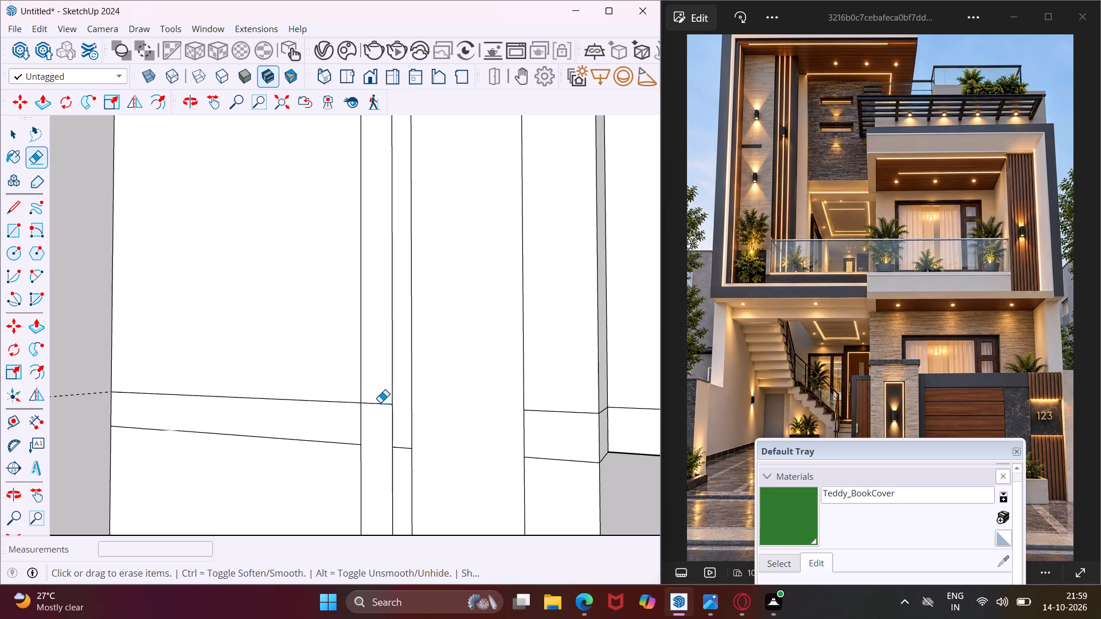
{"action": "left_click", "coordinate": [380, 402]}
{"action": "left_click", "coordinate": [397, 449]}
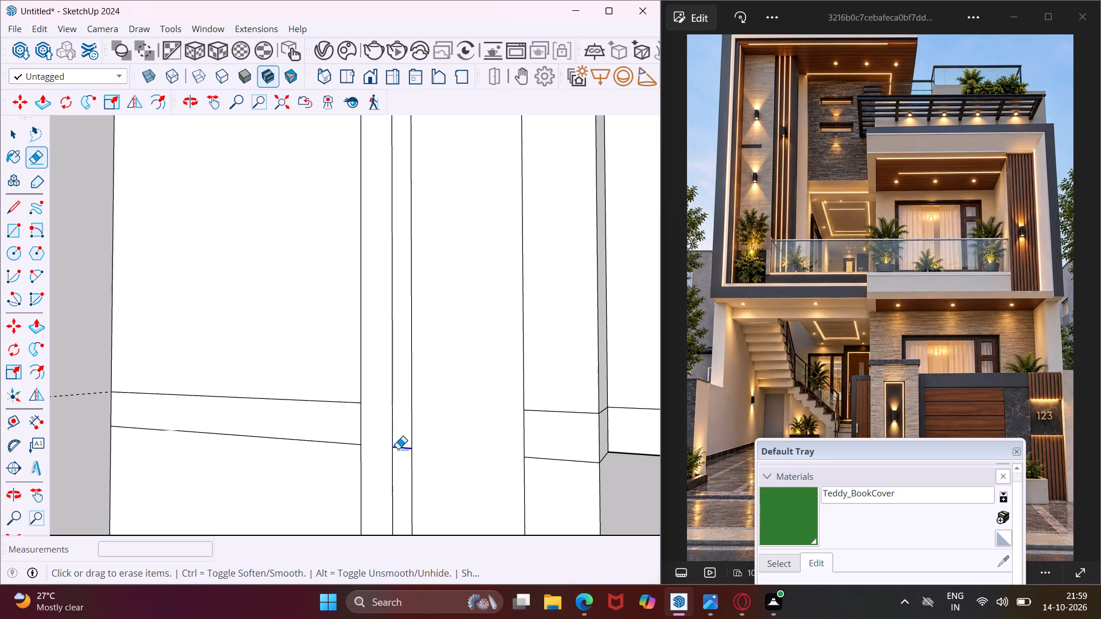
Erase the floor-level horizontal lines on the front wall on both sides of the tall panel.
{"action": "left_click", "coordinate": [553, 459]}
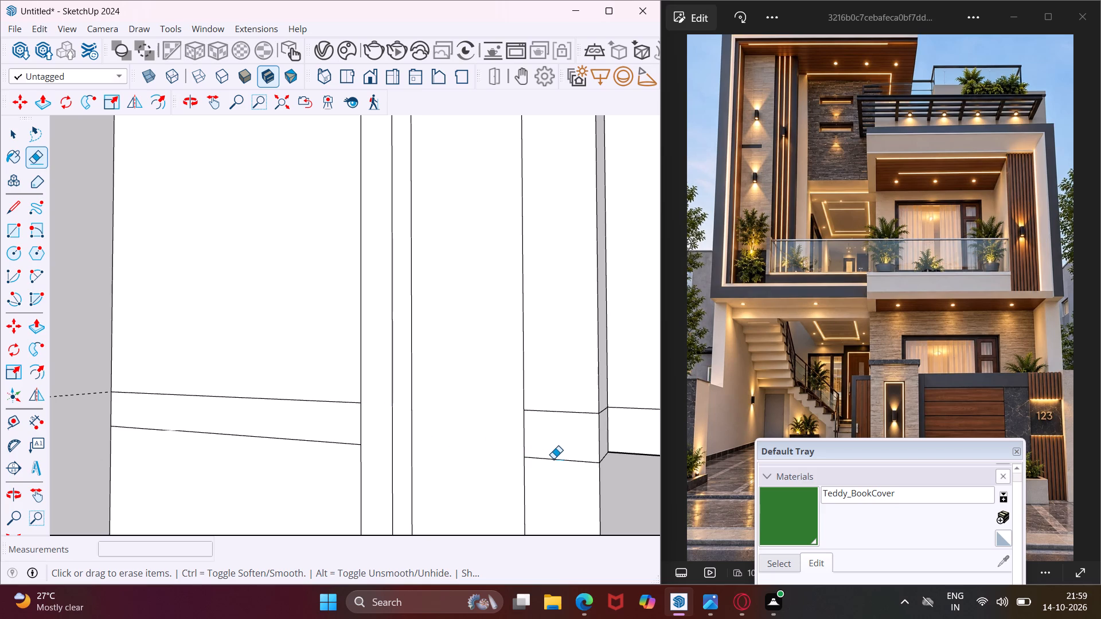
{"action": "left_click", "coordinate": [553, 460]}
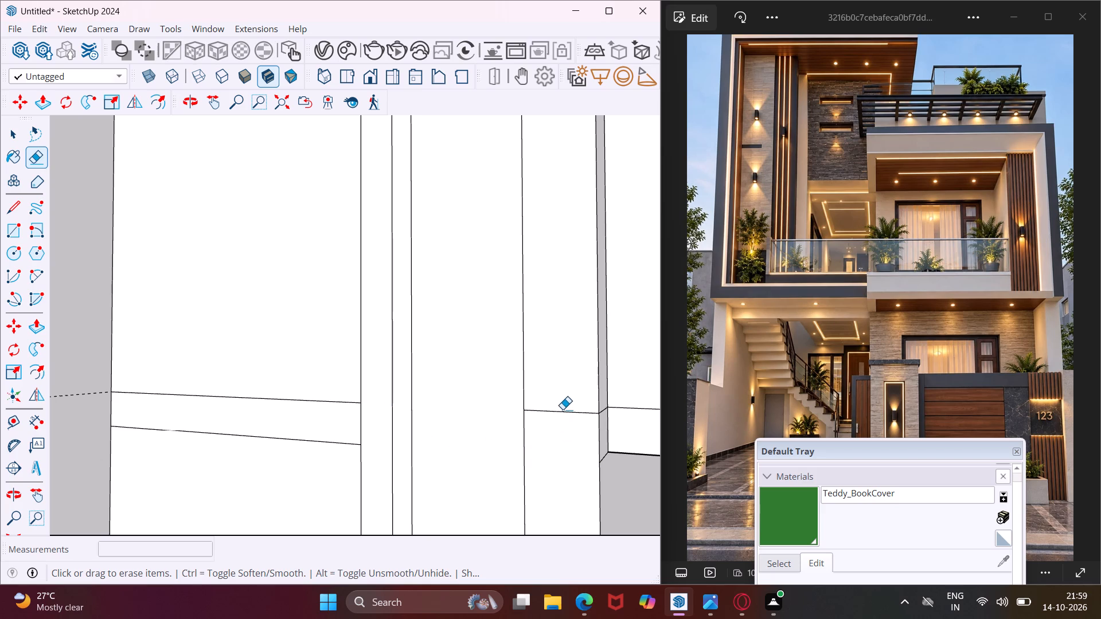
{"action": "left_click", "coordinate": [563, 409]}
{"action": "left_click", "coordinate": [562, 409]}
{"action": "left_click", "coordinate": [562, 411]}
{"action": "left_click", "coordinate": [345, 442]}
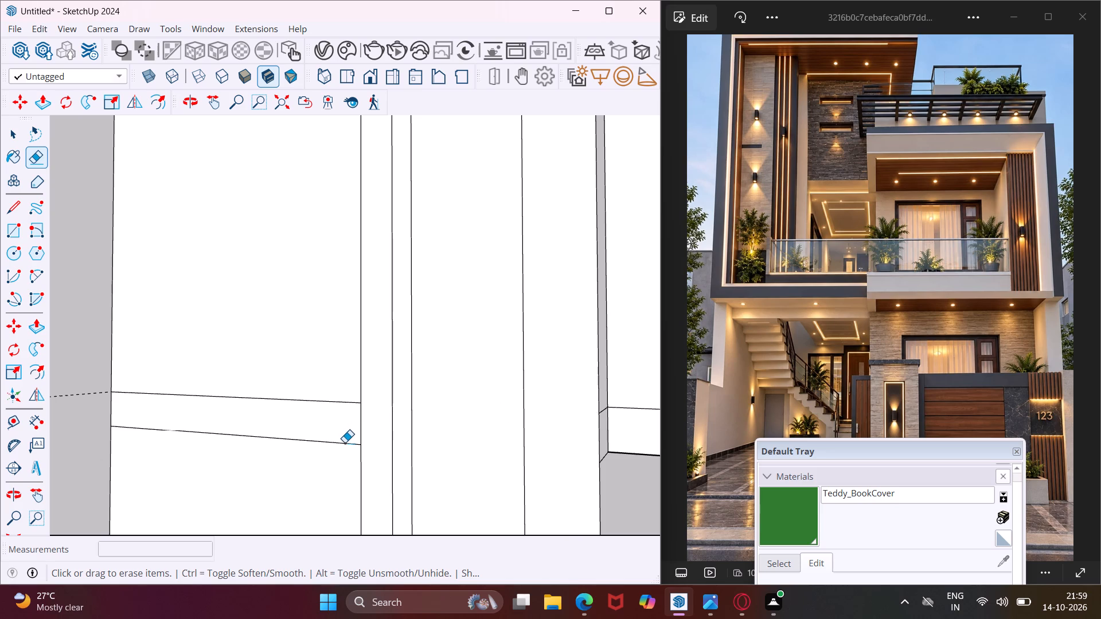
{"action": "left_click", "coordinate": [342, 400]}
{"action": "left_click", "coordinate": [342, 403]}
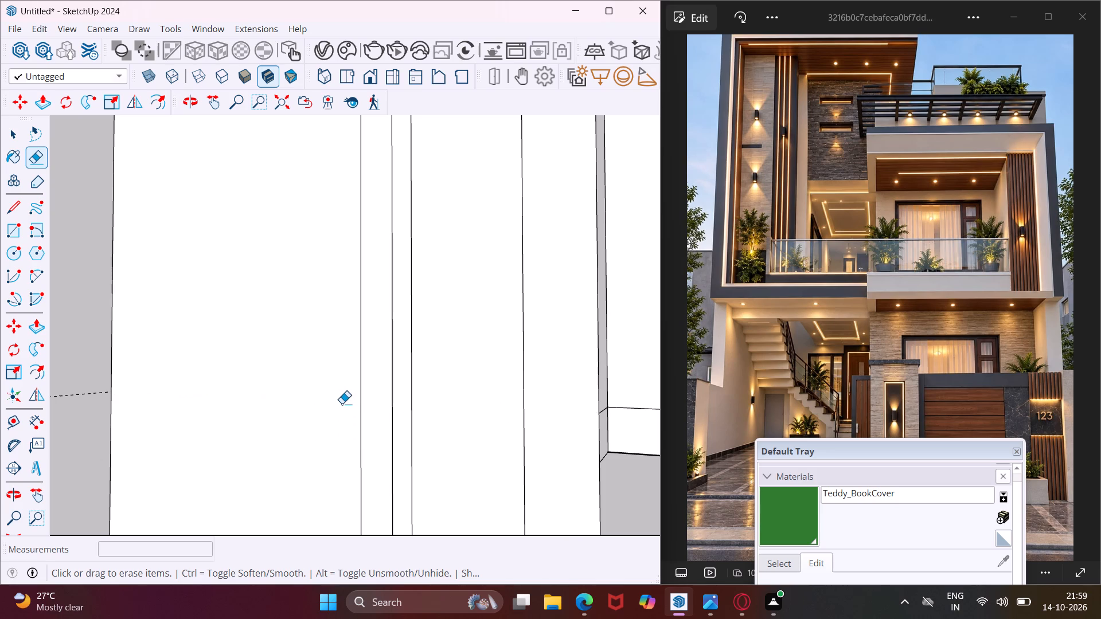
{"action": "key", "text": "Escape"}
{"action": "key", "text": "space"}
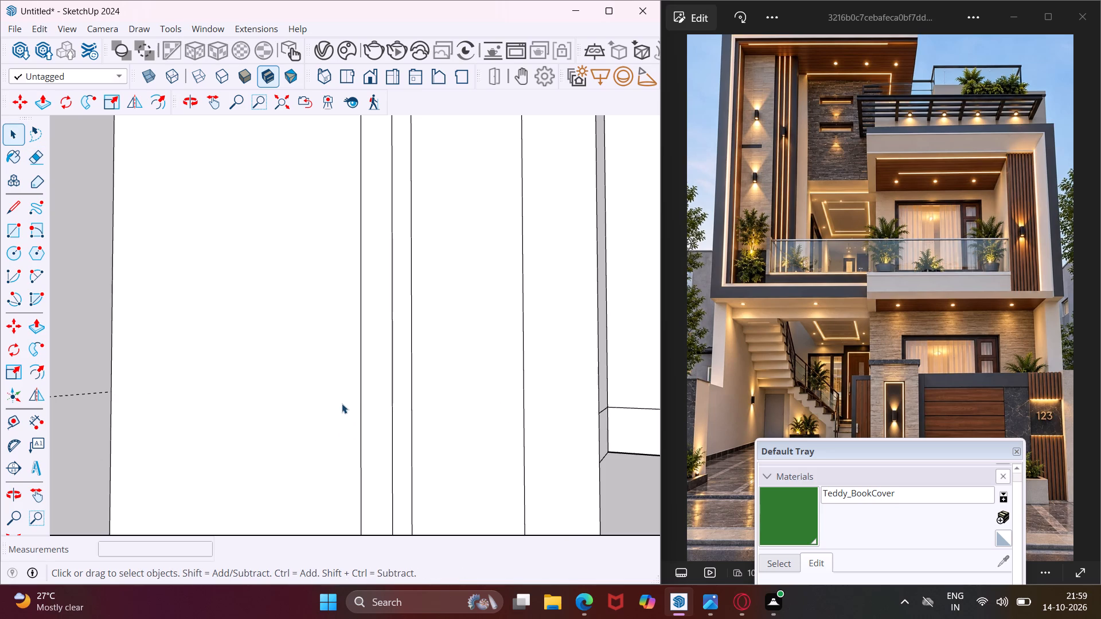
{"action": "key", "text": "Escape"}
{"action": "key", "text": "space"}
Copy the narrow vertical strip twice sideways across the tall panel, spacing the copies about 6" apart.
{"action": "left_click", "coordinate": [405, 420]}
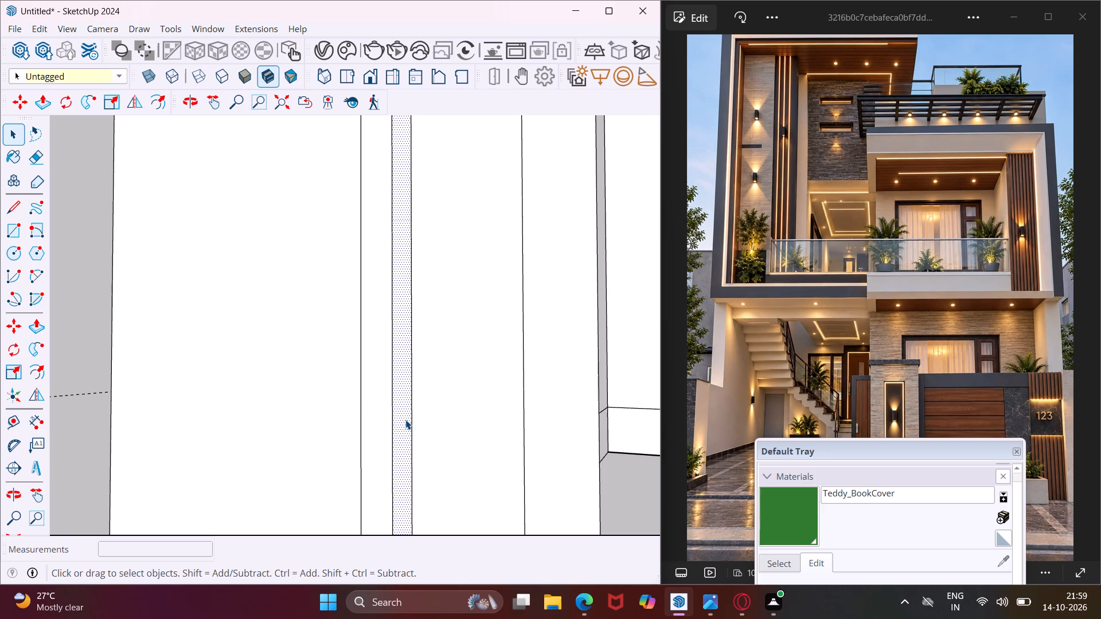
{"action": "key", "text": "m"}
{"action": "left_click", "coordinate": [405, 420]}
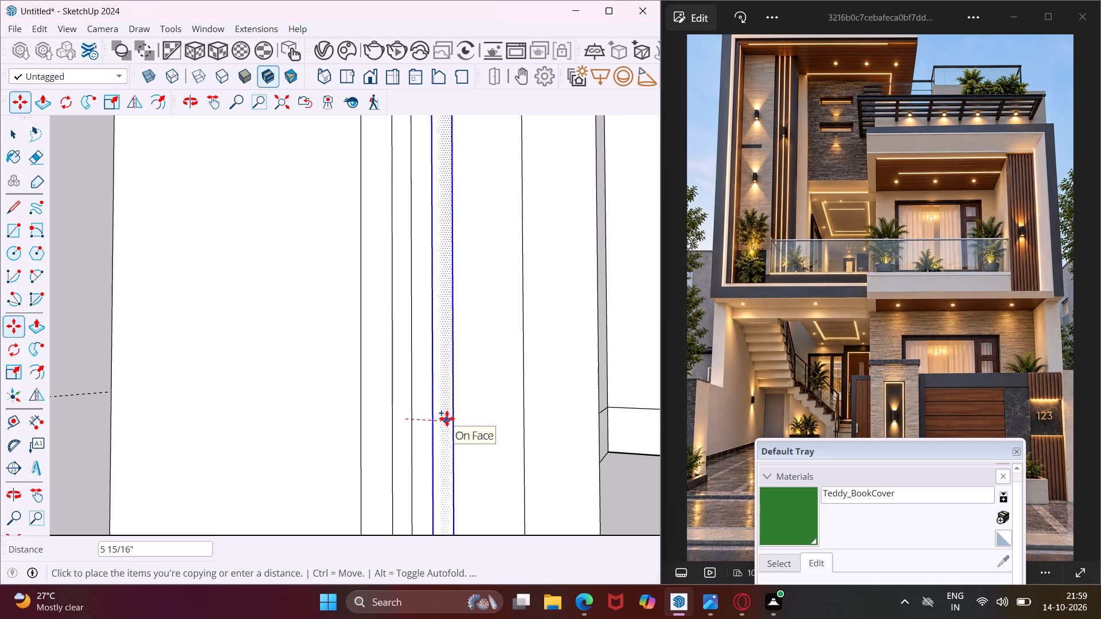
{"action": "left_click", "coordinate": [447, 418]}
{"action": "left_click", "coordinate": [449, 422]}
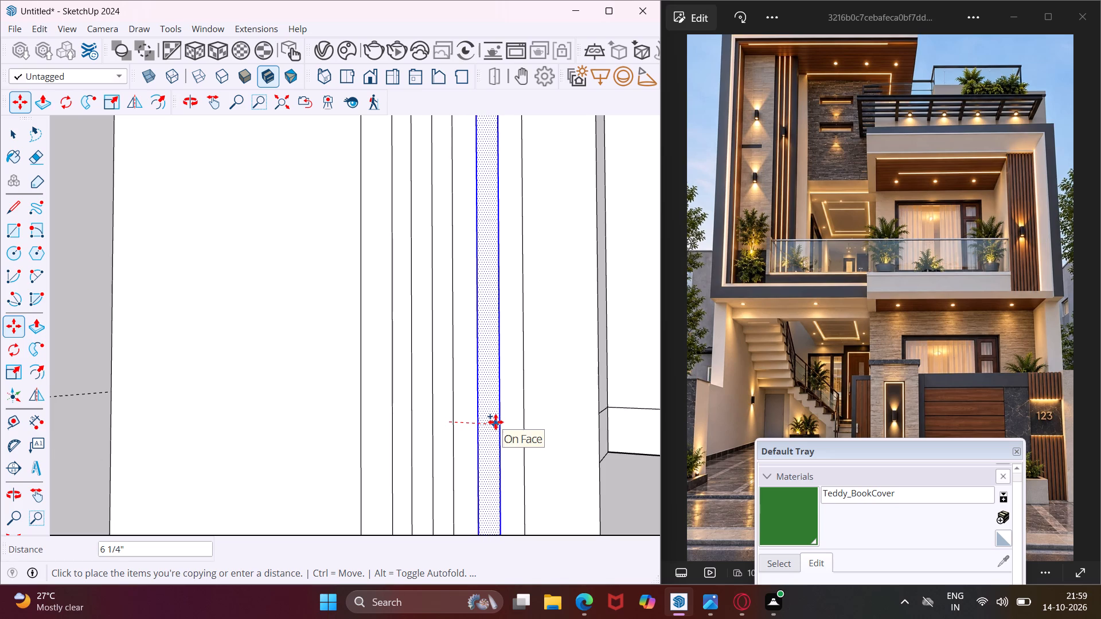
{"action": "left_click", "coordinate": [493, 420]}
{"action": "key", "text": "Escape"}
{"action": "key", "text": "space"}
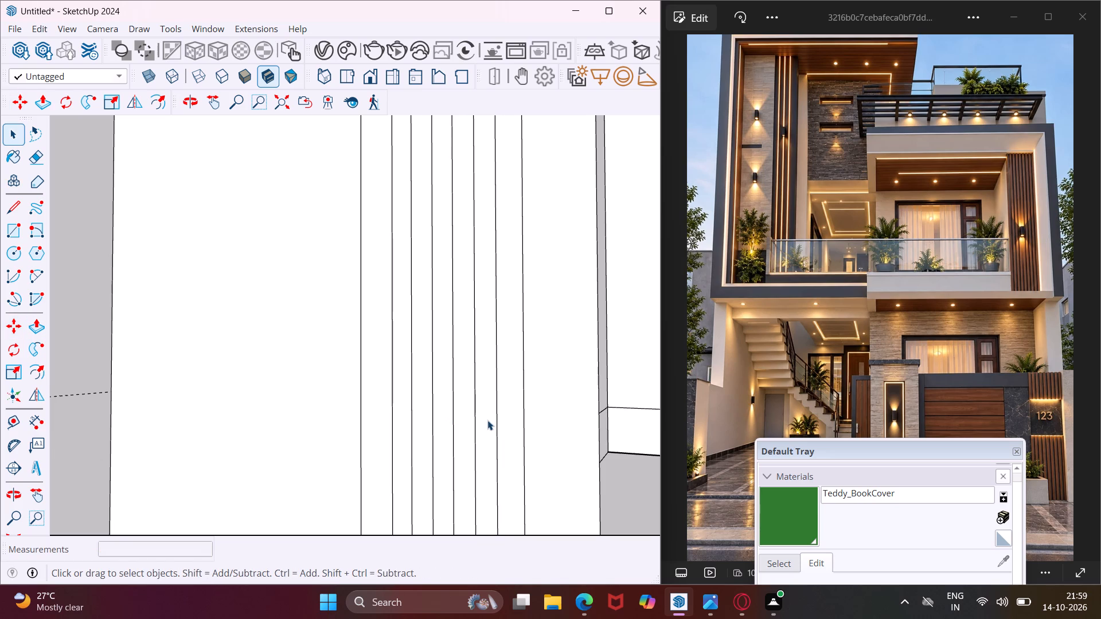
Scale the balcony railing shorter along its length so its overhanging end meets the near edge of the vertical slat panel.
{"action": "scroll", "coordinate": [483, 420], "scroll_direction": "down", "scroll_amount": 13}
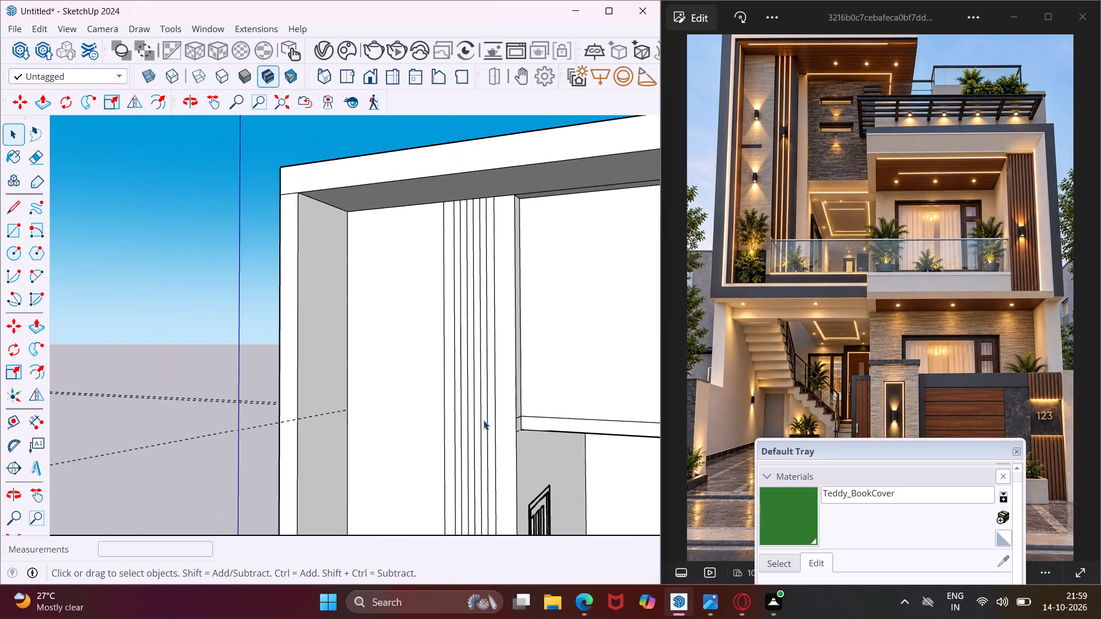
{"action": "scroll", "coordinate": [482, 420], "scroll_direction": "down", "scroll_amount": 4}
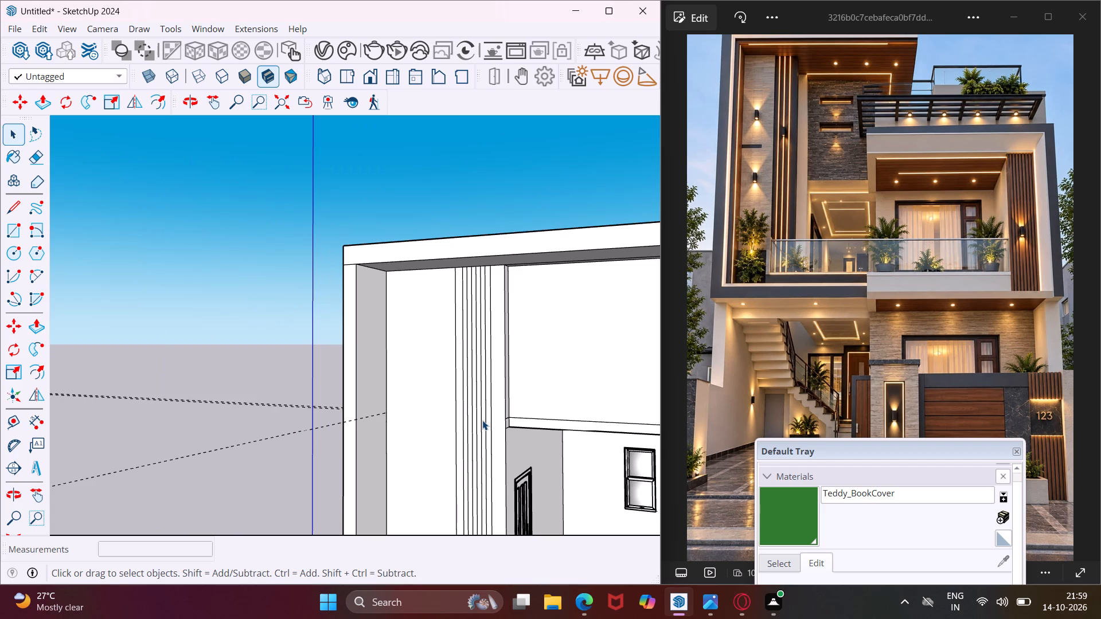
{"action": "middle_click_drag", "start_coordinate": [482, 420], "coordinate": [382, 414]}
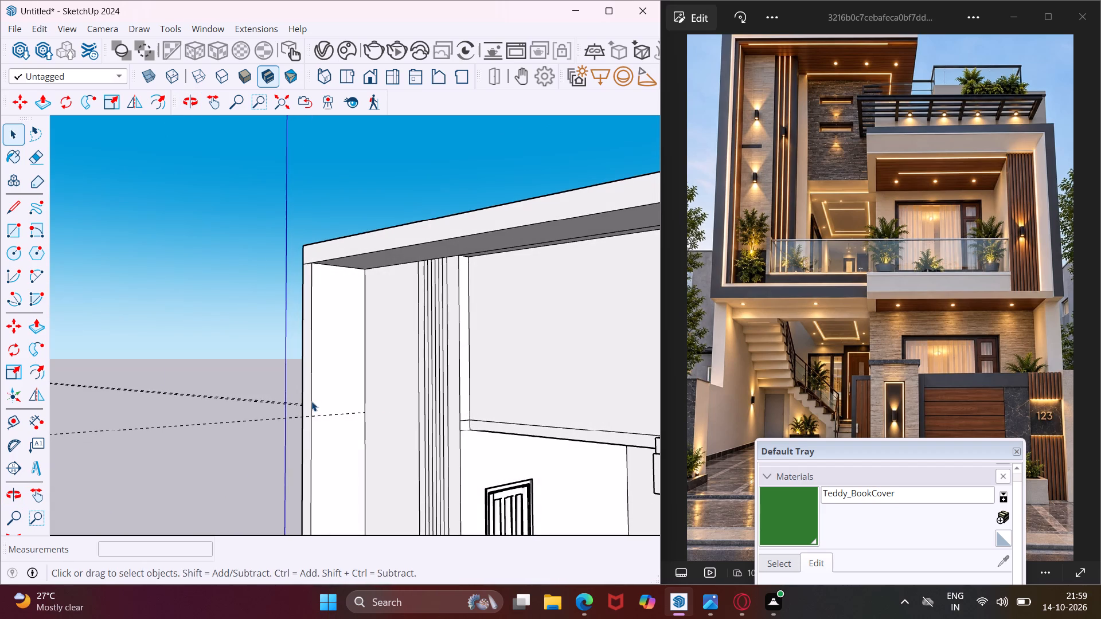
{"action": "scroll", "coordinate": [313, 409], "scroll_direction": "down", "scroll_amount": 3}
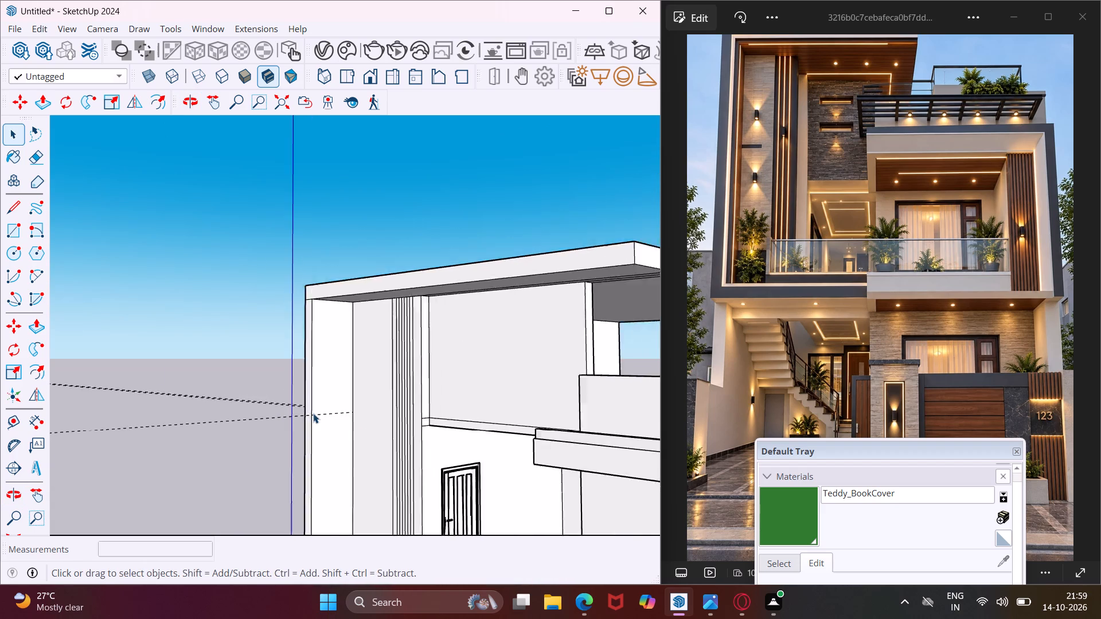
{"action": "scroll", "coordinate": [313, 413], "scroll_direction": "down", "scroll_amount": 7}
{"action": "middle_click_drag", "start_coordinate": [377, 451], "coordinate": [513, 469]}
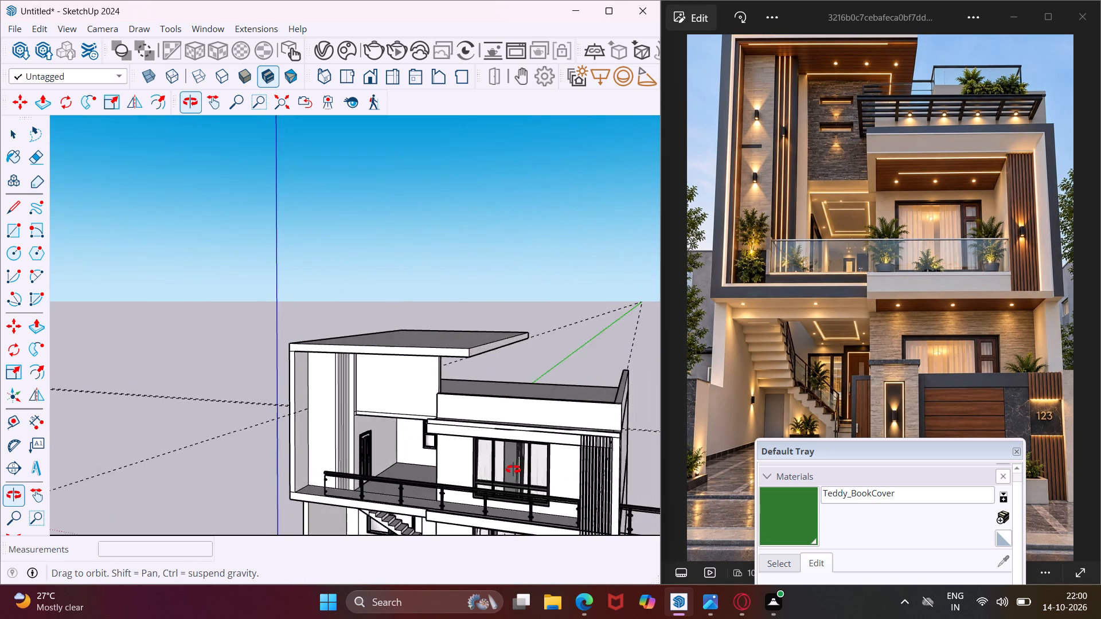
{"action": "middle_click_drag", "start_coordinate": [513, 469], "coordinate": [588, 394]}
{"action": "scroll", "coordinate": [520, 395], "scroll_direction": "down", "scroll_amount": 9}
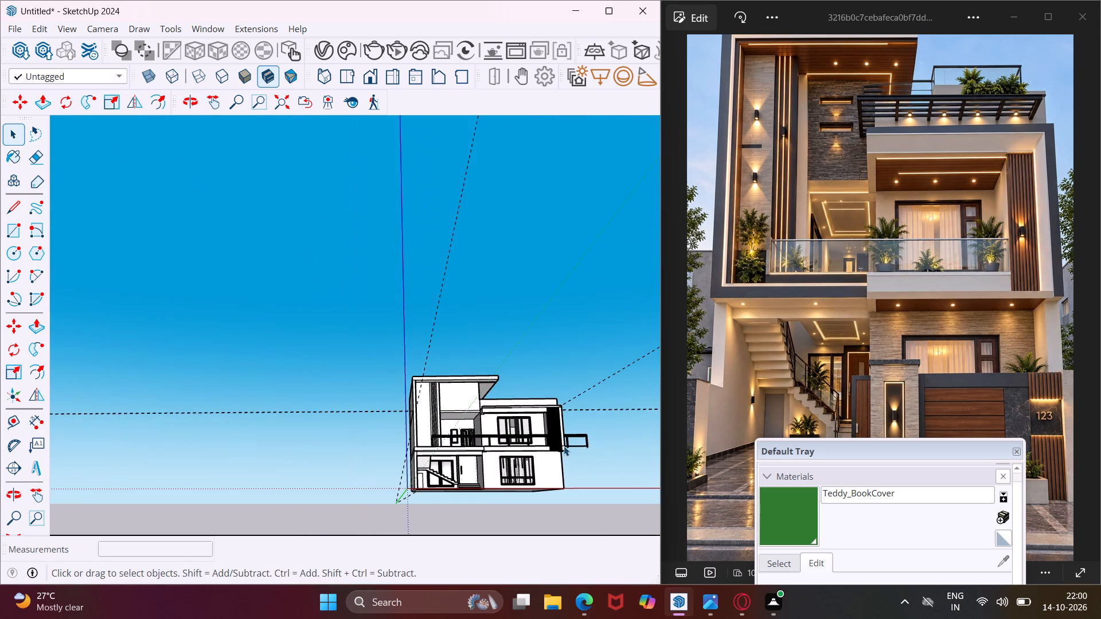
{"action": "middle_click_drag", "start_coordinate": [564, 446], "coordinate": [516, 498]}
{"action": "scroll", "coordinate": [588, 443], "scroll_direction": "up", "scroll_amount": 4}
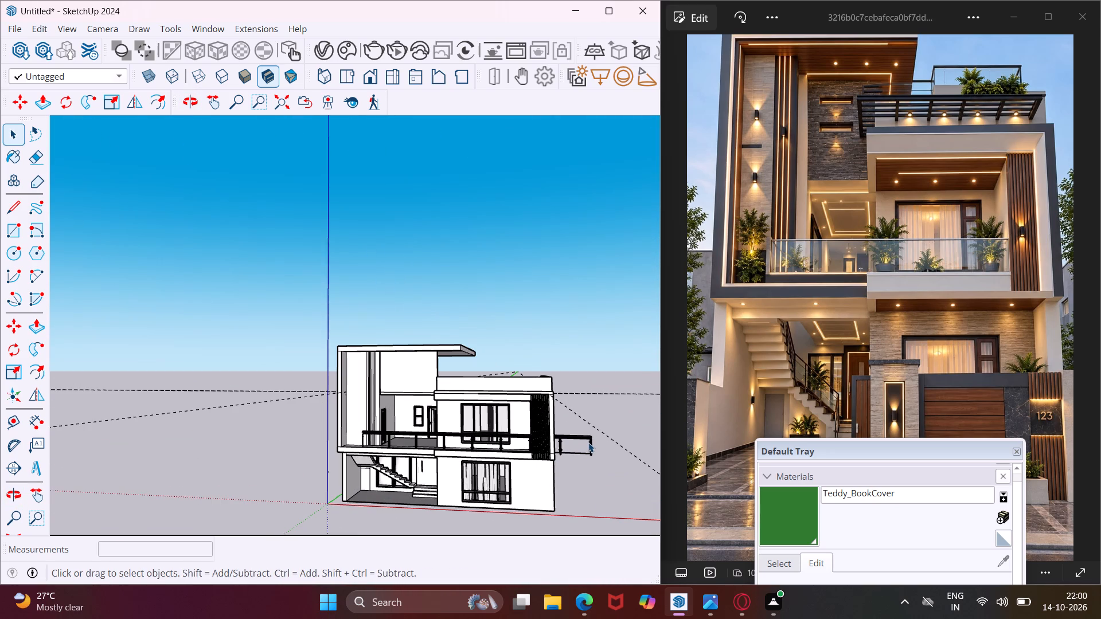
{"action": "left_click", "coordinate": [588, 442]}
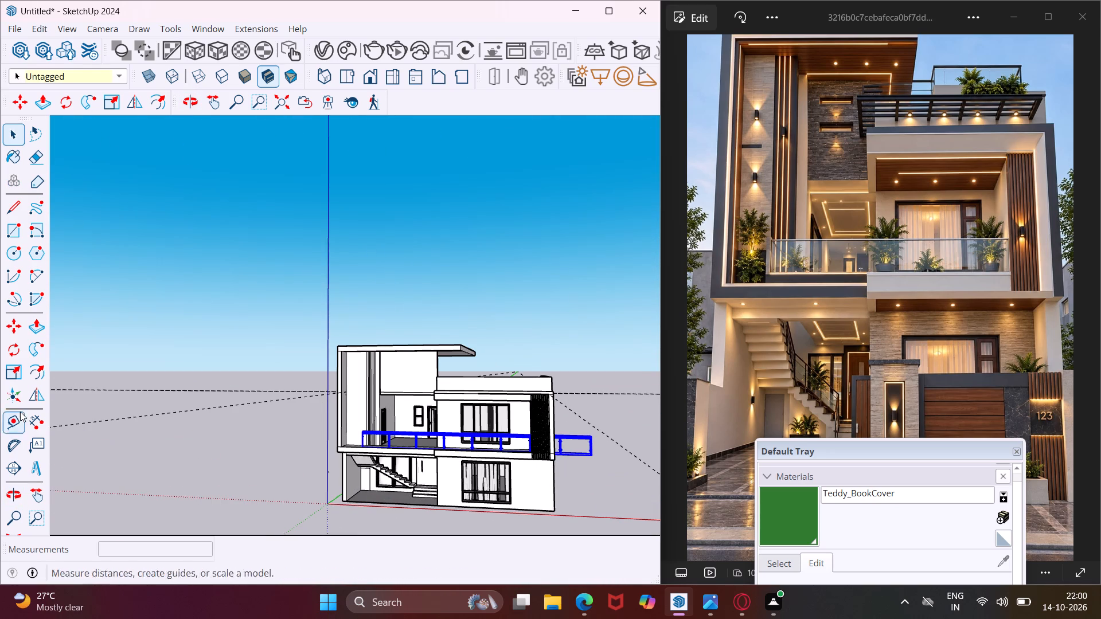
{"action": "left_click", "coordinate": [21, 418]}
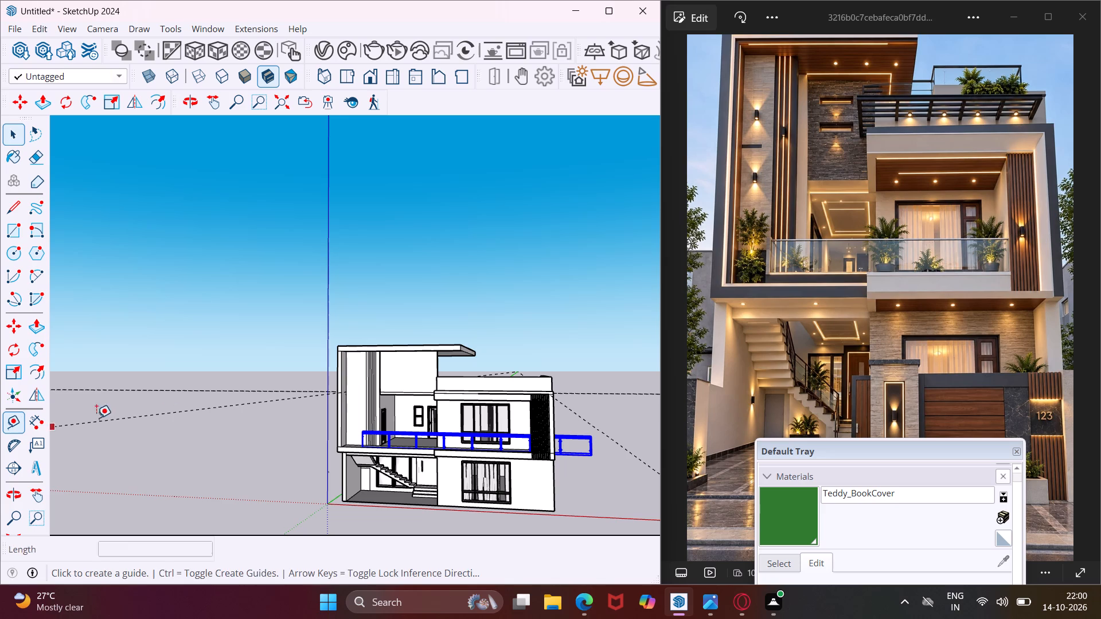
{"action": "left_click", "coordinate": [13, 379]}
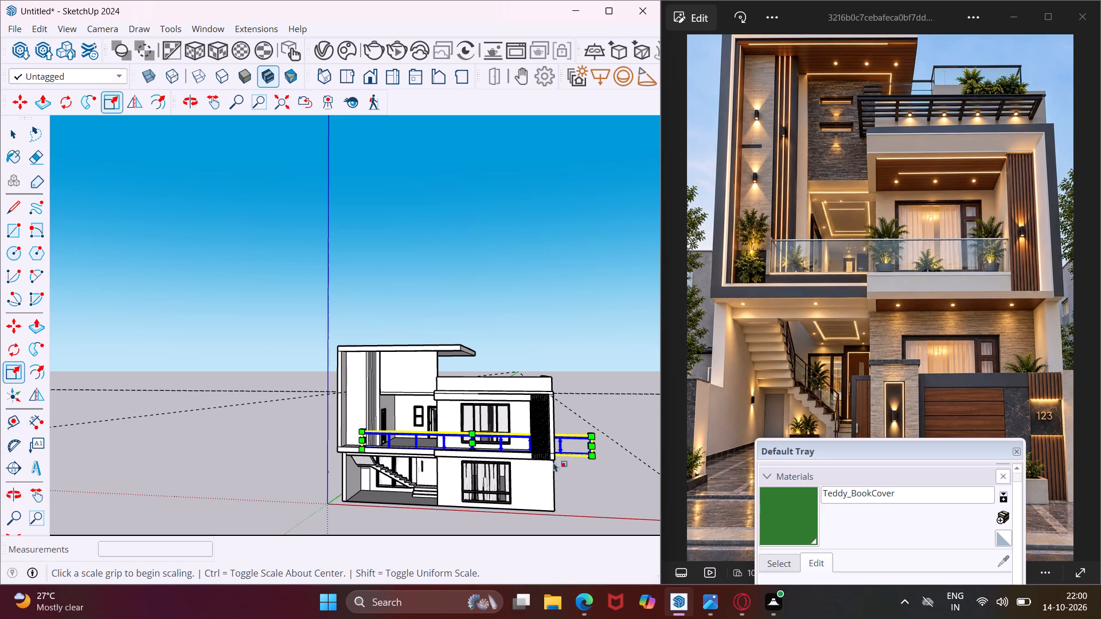
{"action": "scroll", "coordinate": [584, 446], "scroll_direction": "up", "scroll_amount": 16}
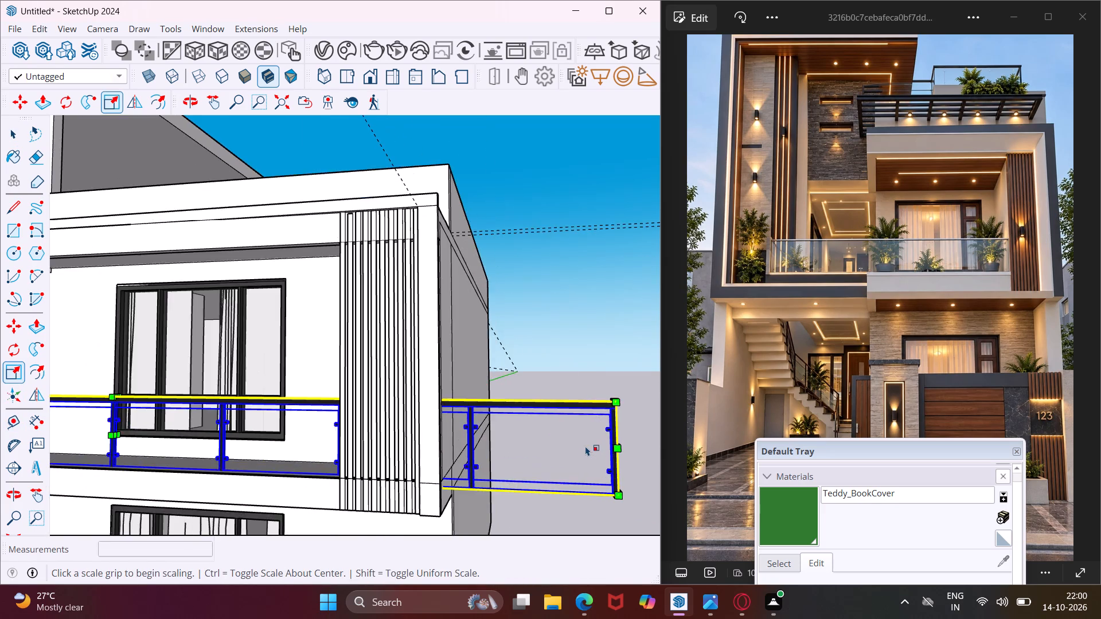
{"action": "scroll", "coordinate": [588, 448], "scroll_direction": "up", "scroll_amount": 5}
{"action": "middle_click_drag", "start_coordinate": [604, 455], "coordinate": [401, 480]}
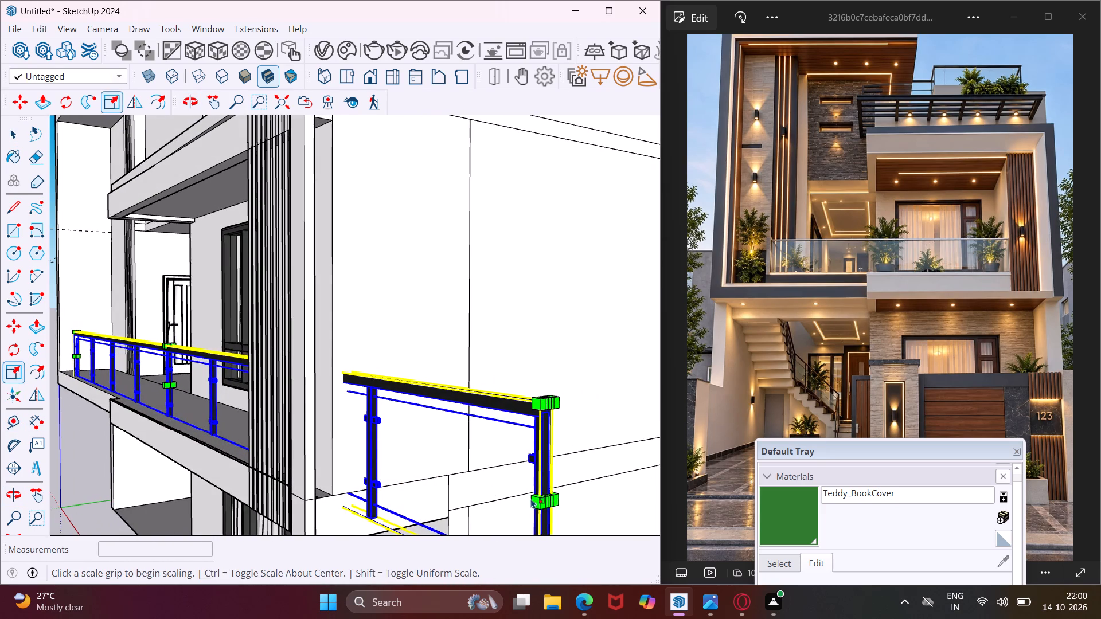
{"action": "left_click", "coordinate": [549, 497]}
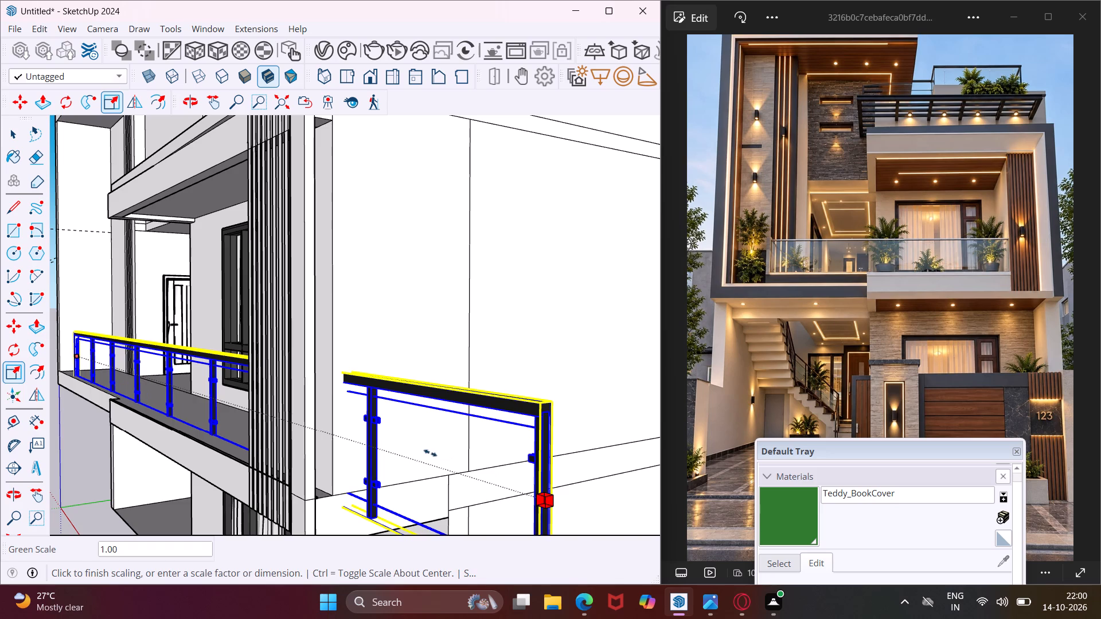
{"action": "middle_click_drag", "start_coordinate": [428, 452], "coordinate": [631, 467]}
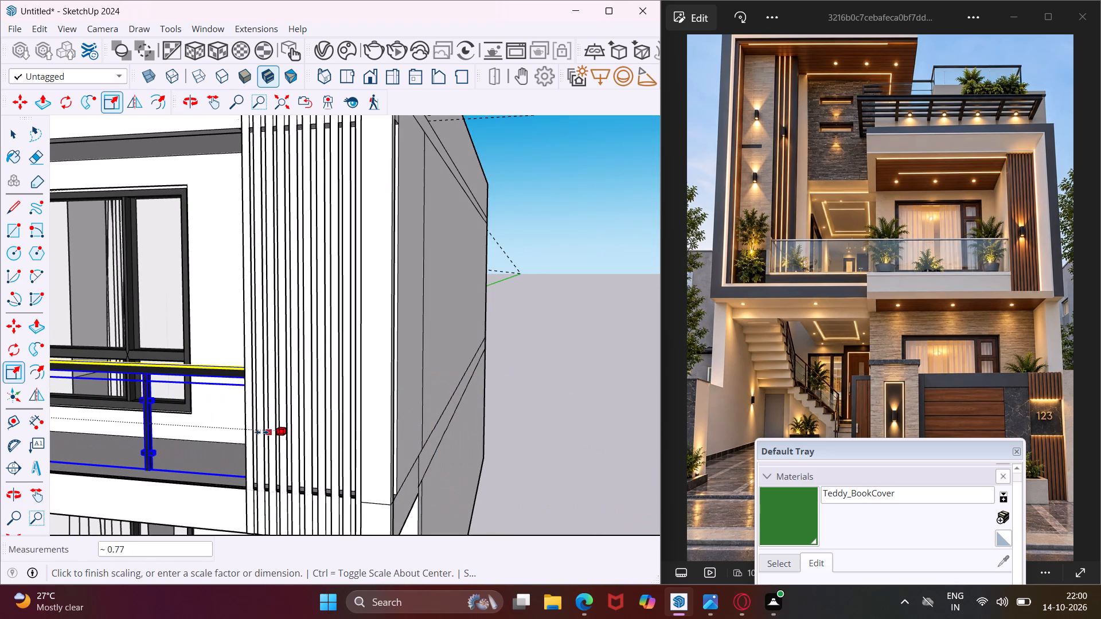
{"action": "scroll", "coordinate": [245, 429], "scroll_direction": "up", "scroll_amount": 3}
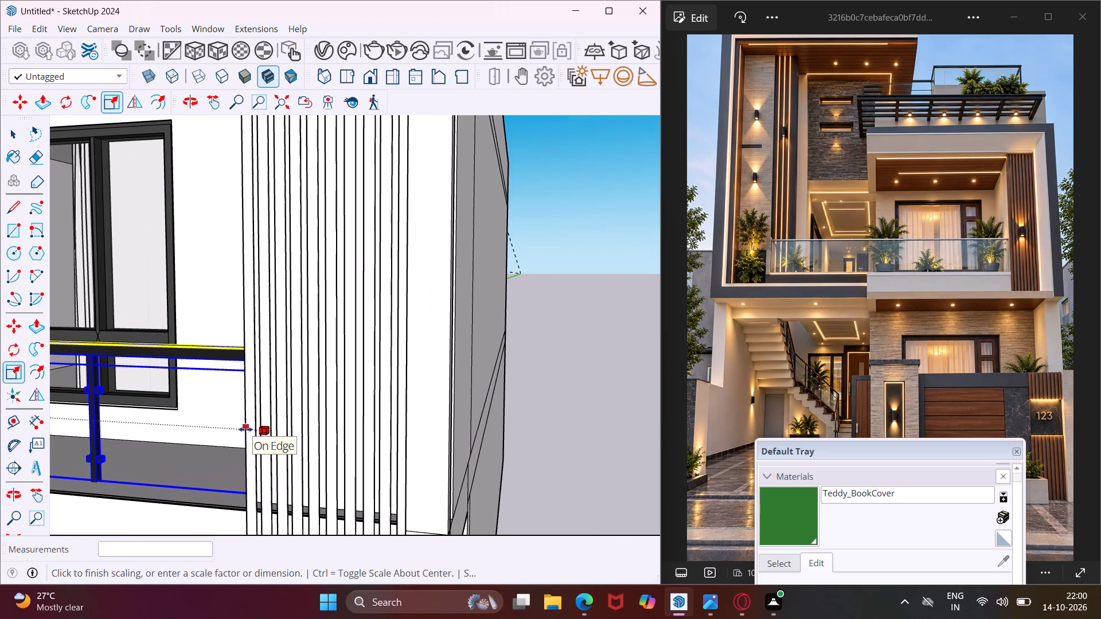
{"action": "left_click", "coordinate": [245, 429]}
{"action": "key", "text": "Escape"}
{"action": "key", "text": "space"}
Delete all construction guides from the house model.
{"action": "middle_click_drag", "start_coordinate": [267, 438], "coordinate": [377, 450]}
{"action": "scroll", "coordinate": [352, 426], "scroll_direction": "down", "scroll_amount": 2}
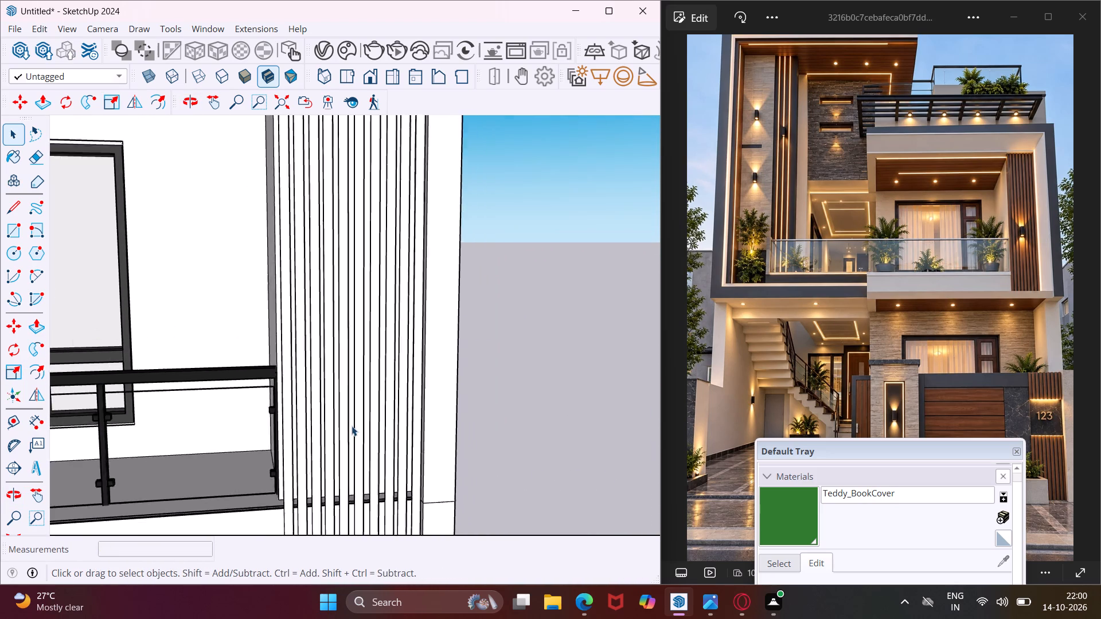
{"action": "scroll", "coordinate": [352, 426], "scroll_direction": "down", "scroll_amount": 20}
{"action": "scroll", "coordinate": [352, 426], "scroll_direction": "down", "scroll_amount": 2}
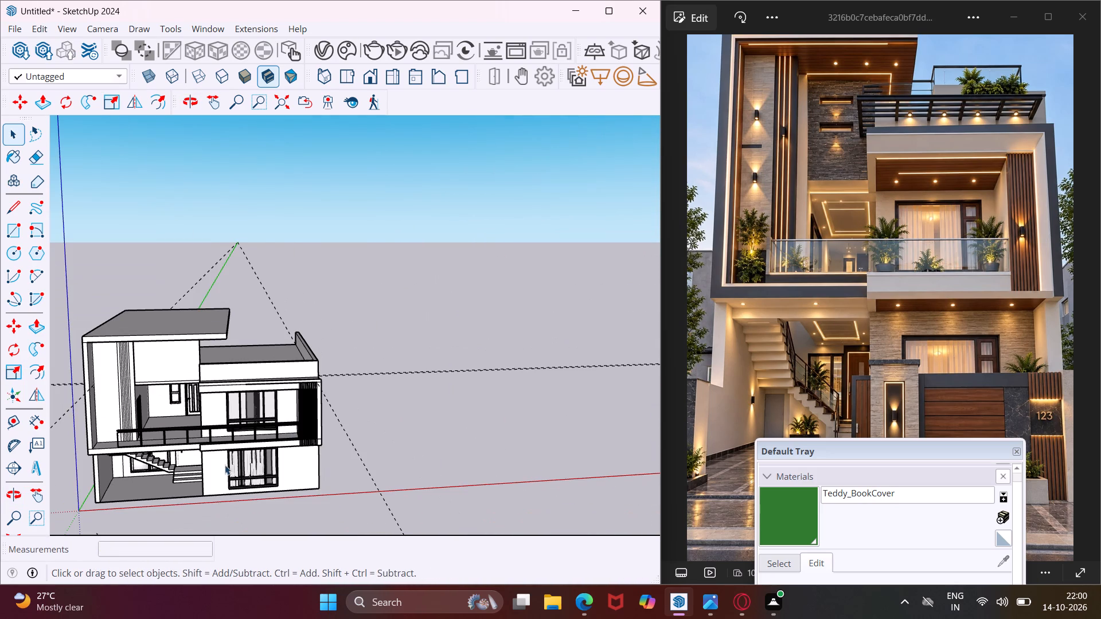
{"action": "middle_click_drag", "start_coordinate": [125, 469], "coordinate": [131, 425]}
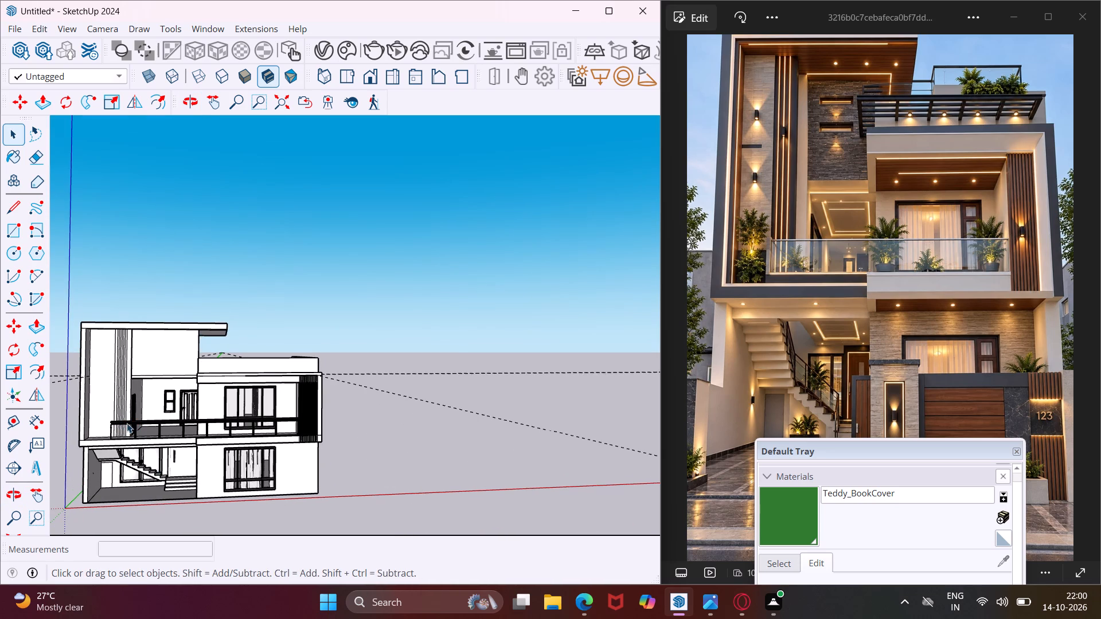
{"action": "left_click", "coordinate": [222, 107]}
{"action": "left_click_drag", "start_coordinate": [184, 374], "coordinate": [354, 354]}
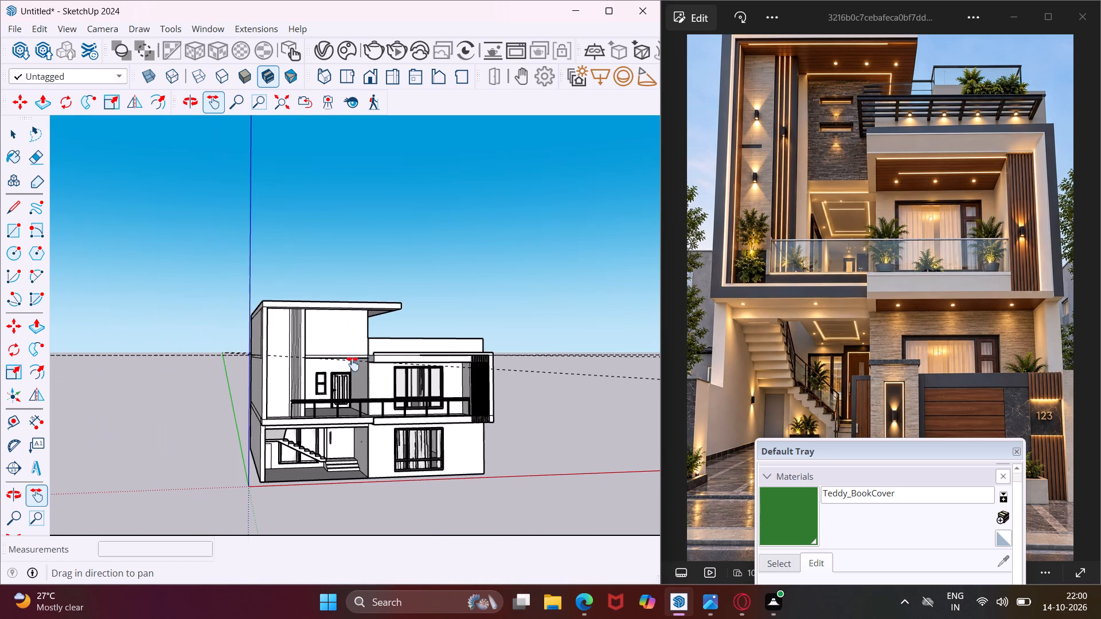
{"action": "middle_click_drag", "start_coordinate": [353, 364], "coordinate": [295, 370]}
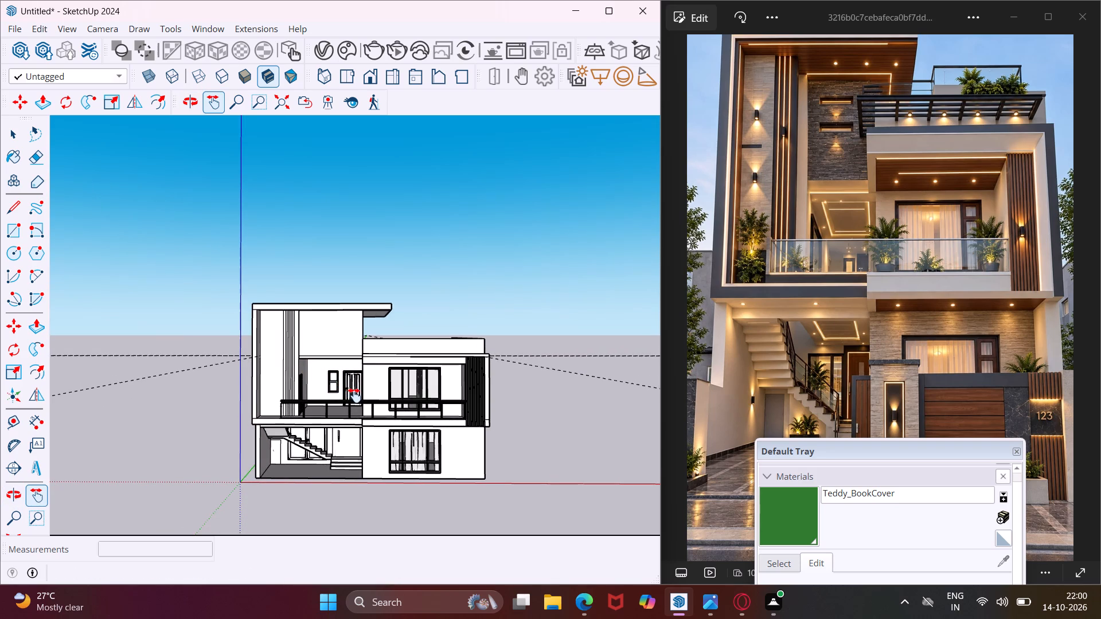
{"action": "key", "text": "Escape"}
{"action": "key", "text": "space"}
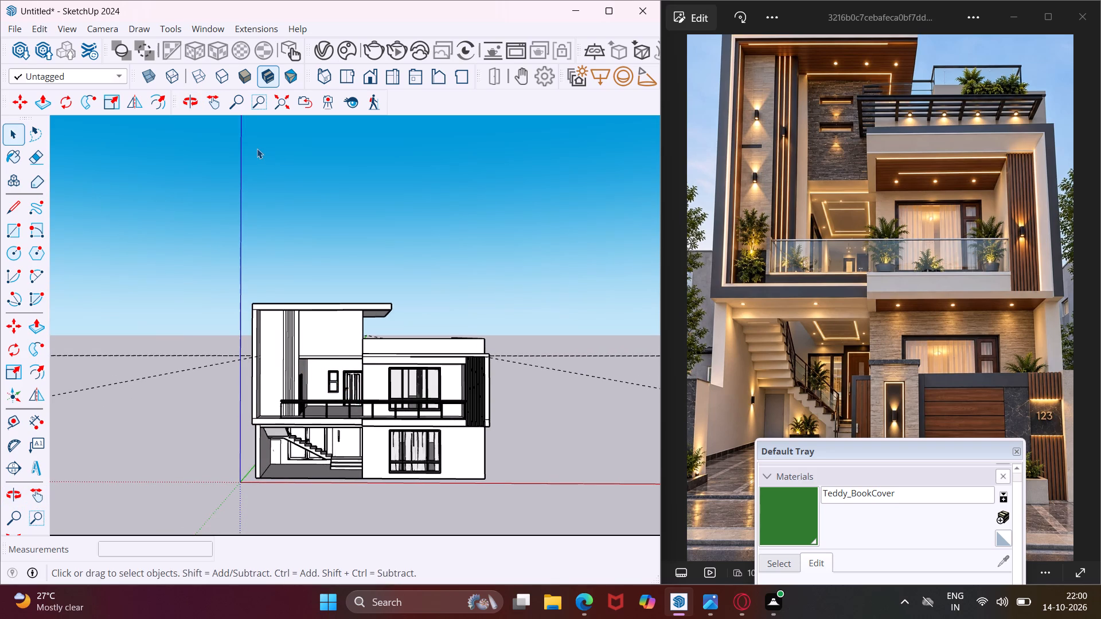
{"action": "left_click", "coordinate": [40, 32]}
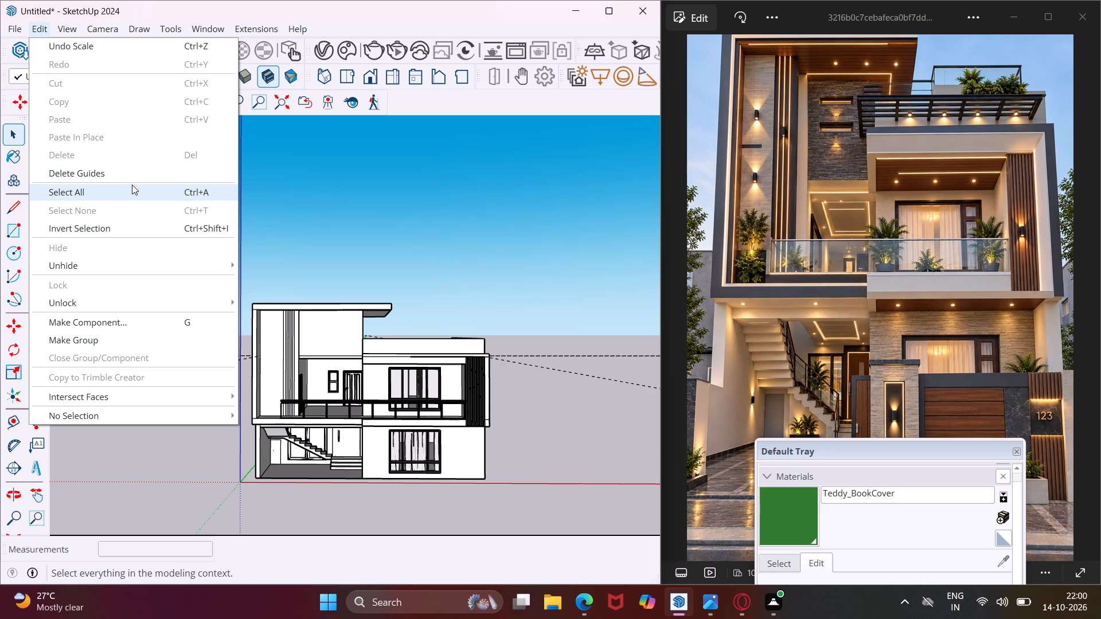
{"action": "left_click", "coordinate": [131, 181]}
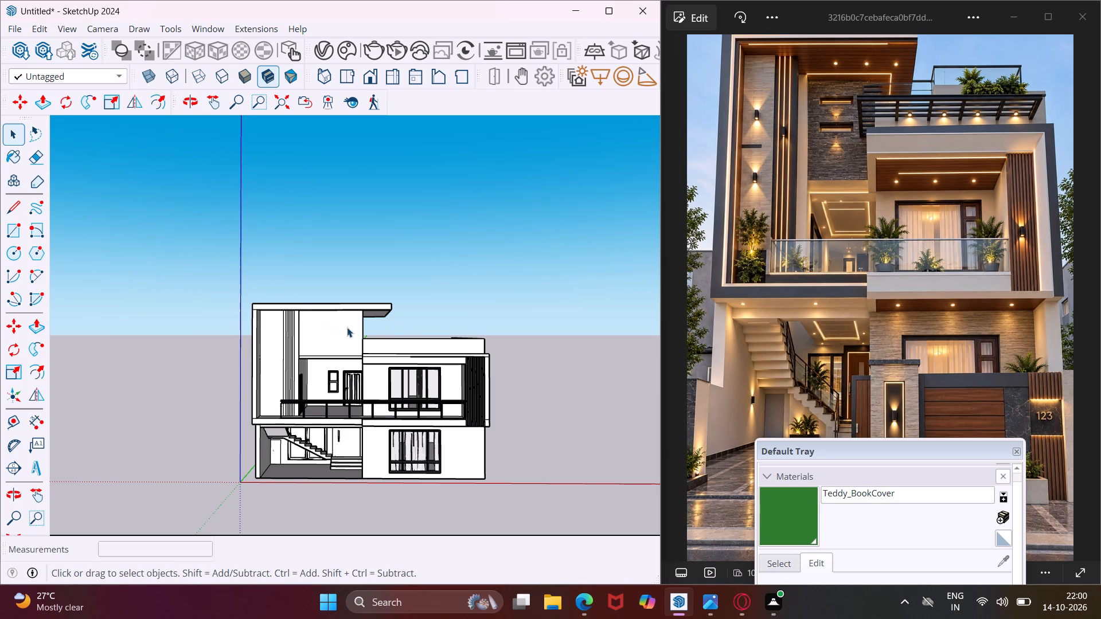
Save the model as 0025 in the FUJI folder on the Desktop, as a SketchUp model file.
{"action": "key", "text": "ctrl+s"}
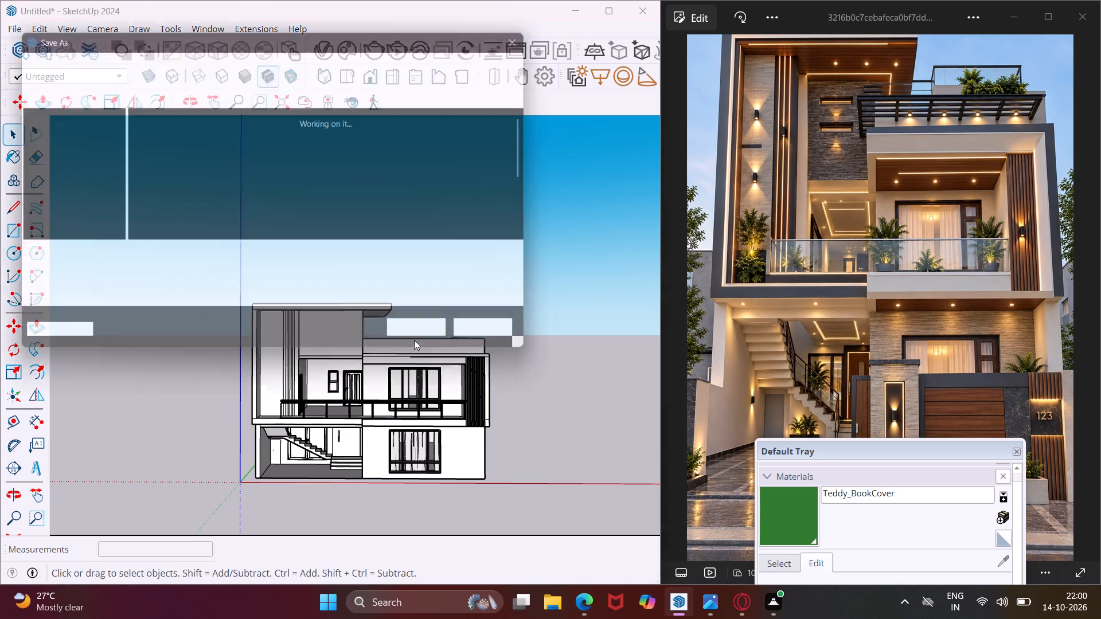
{"action": "left_click", "coordinate": [240, 261]}
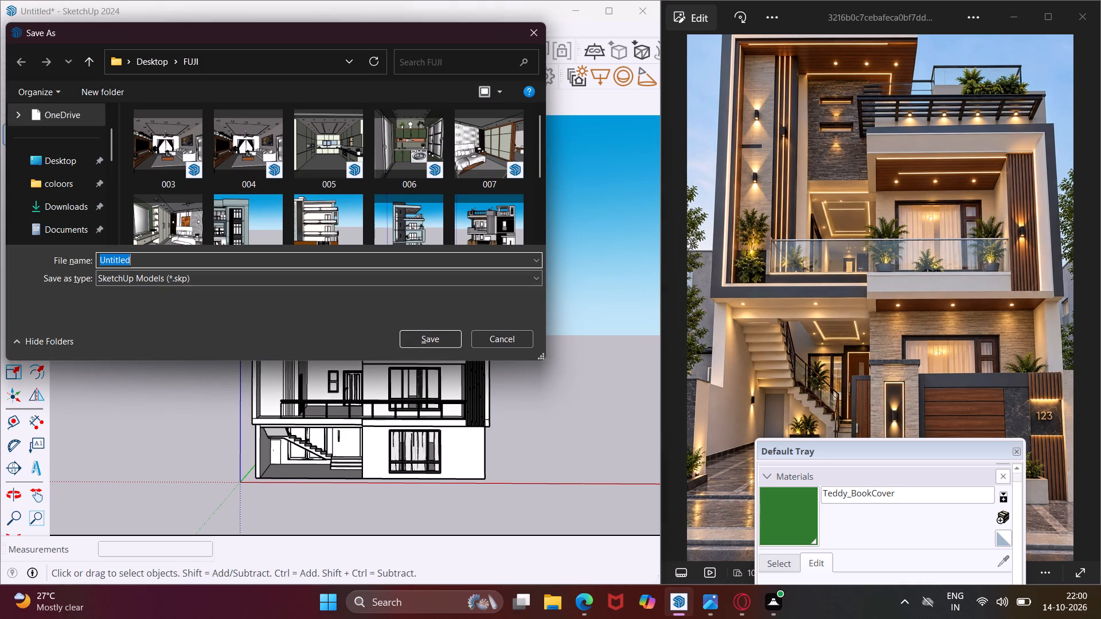
{"action": "key", "text": "BackSpace"}
{"action": "key", "text": "BackSpace"}
{"action": "key", "text": "BackSpace"}
{"action": "key", "text": "BackSpace"}
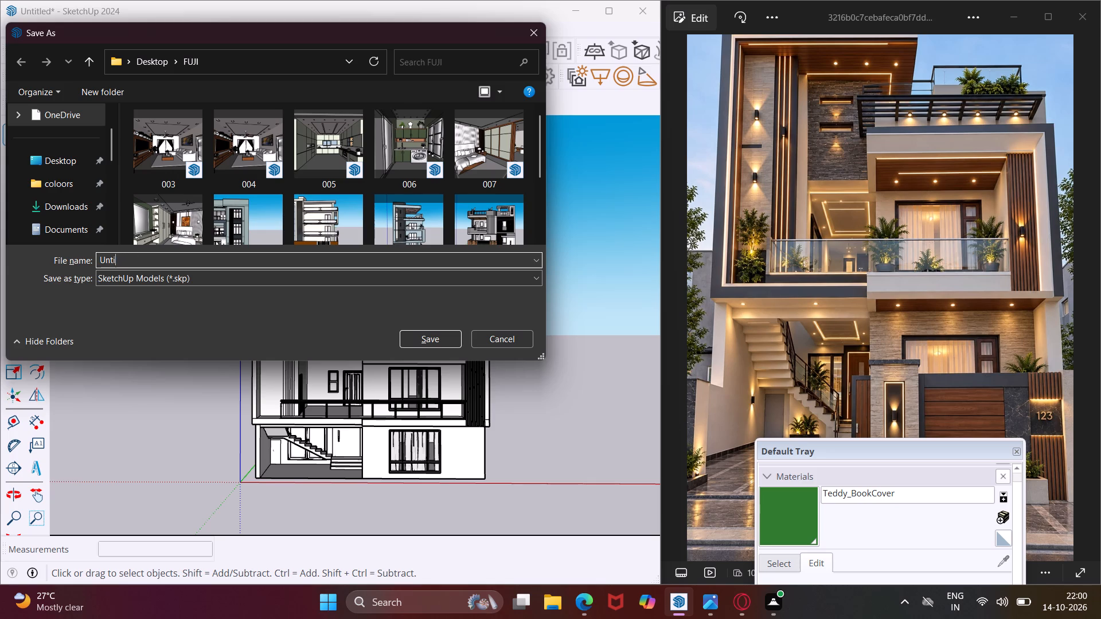
{"action": "key", "text": "BackSpace"}
{"action": "key", "text": "BackSpace"}
{"action": "key", "text": "BackSpace"}
{"action": "key", "text": "BackSpace"}
{"action": "key", "text": "BackSpace"}
{"action": "type", "text": "0025"}
{"action": "scroll", "coordinate": [304, 195], "scroll_direction": "up", "scroll_amount": 3}
{"action": "scroll", "coordinate": [304, 195], "scroll_direction": "down", "scroll_amount": 4}
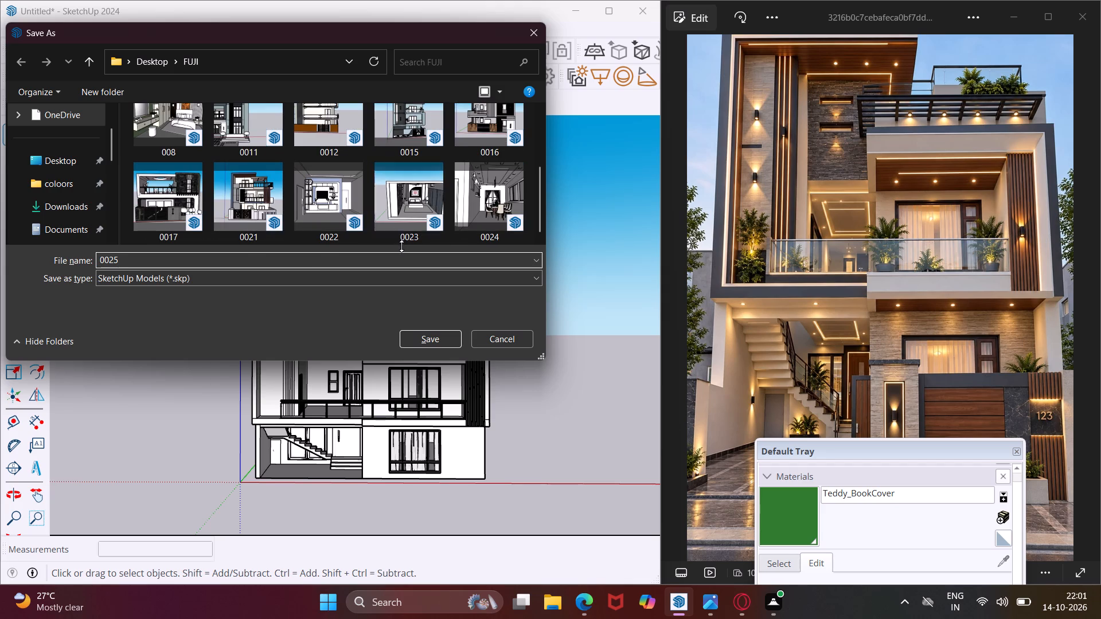
{"action": "scroll", "coordinate": [393, 228], "scroll_direction": "down", "scroll_amount": 4}
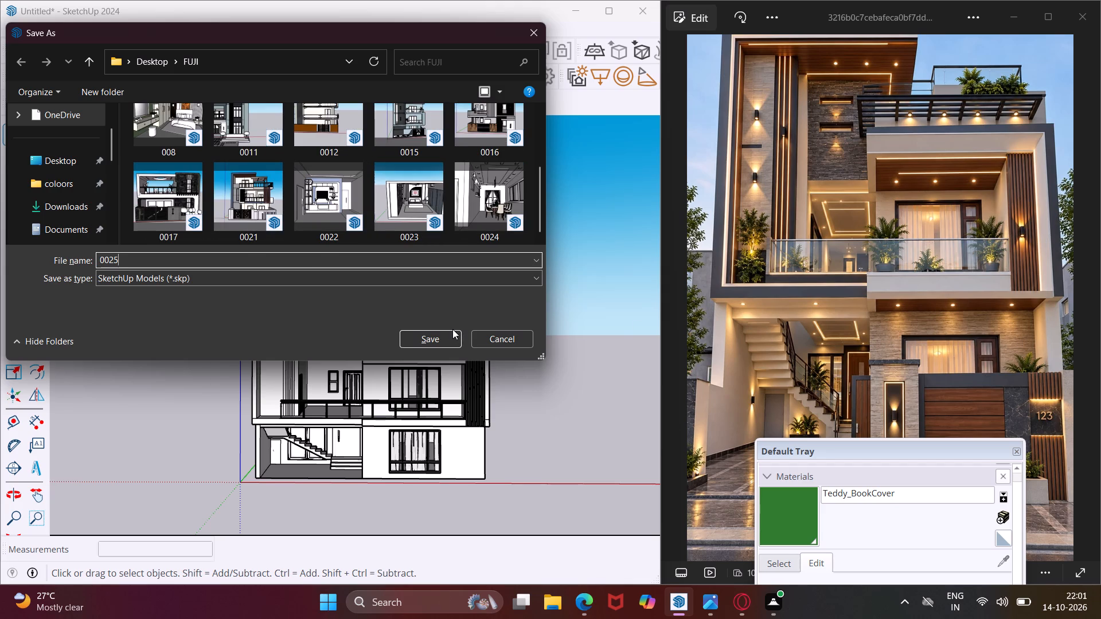
{"action": "left_click", "coordinate": [446, 333]}
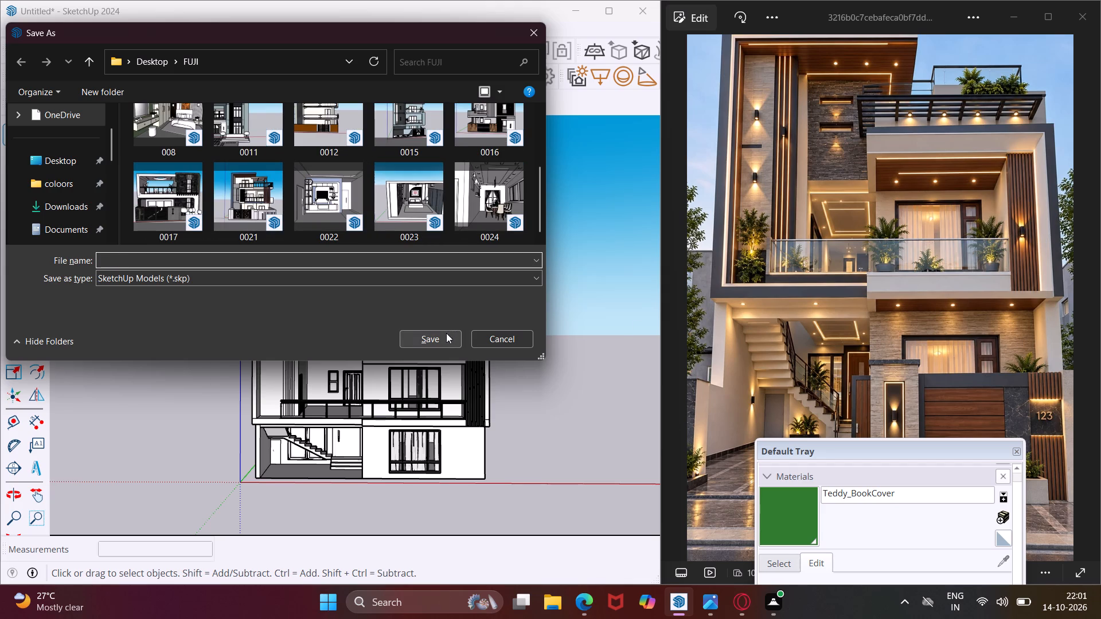